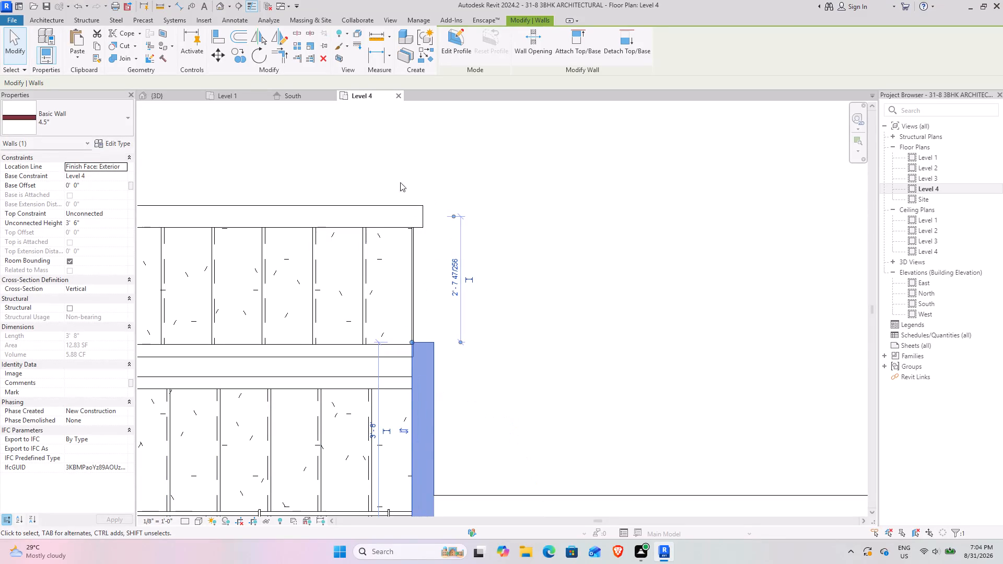
Examine the Level 4 parapet walls, the opening at the top stair and the front and side façades in 3D.
left_click(330, 170)
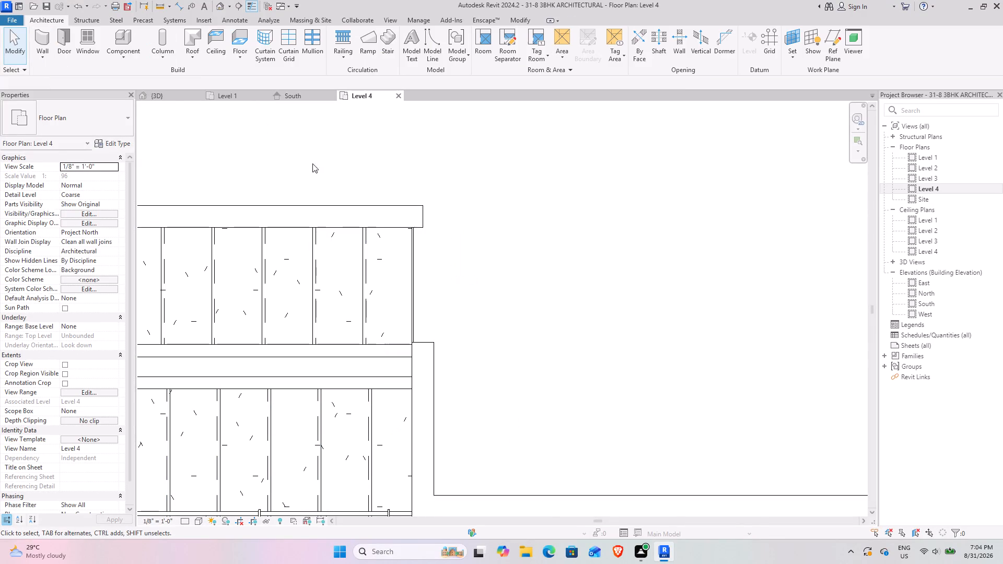
left_click(164, 99)
middle_click_drag(372, 219, 464, 189, "shift")
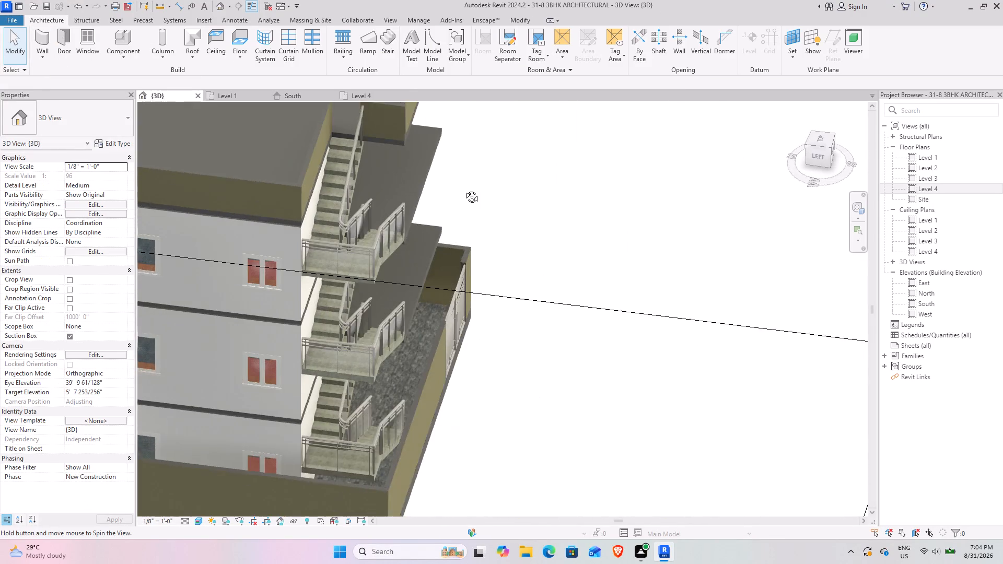
middle_click_drag(464, 189, 326, 167, "shift")
middle_click_drag(351, 324, 367, 253)
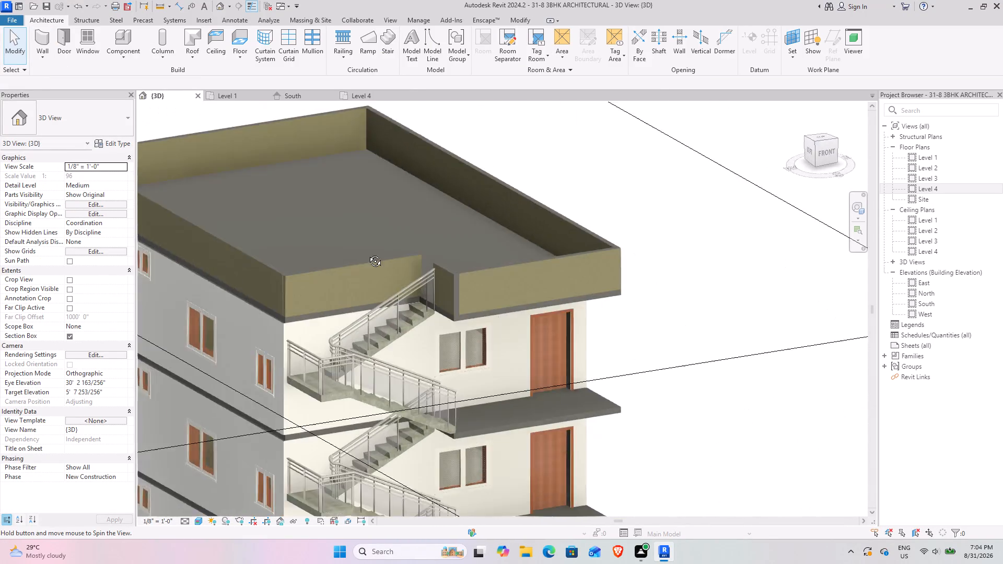
middle_click_drag(367, 253, 369, 214)
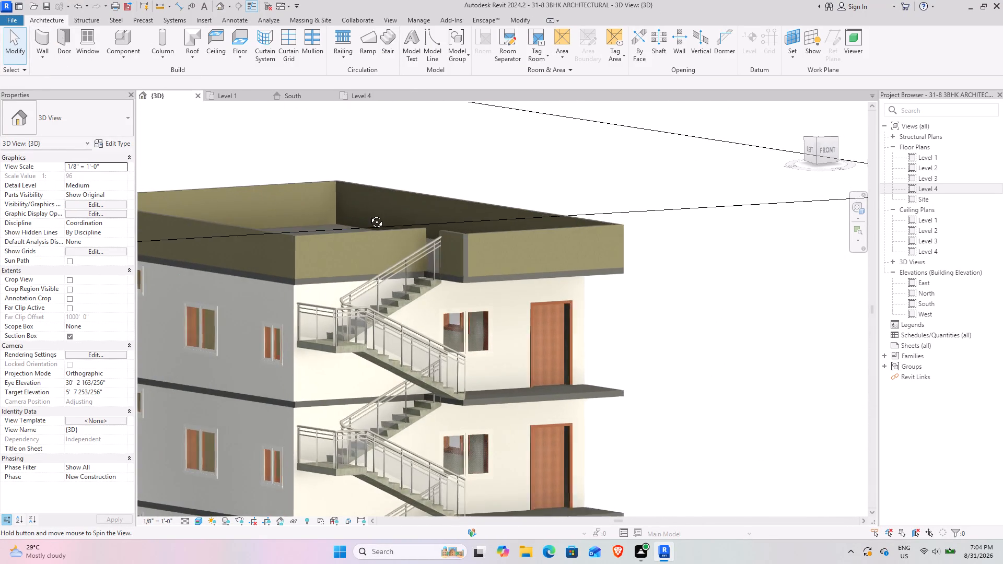
middle_click_drag(369, 214, 223, 211)
scroll(223, 211, "down", 4)
middle_click_drag(281, 301, 488, 218)
scroll(286, 299, "up", 1)
scroll(422, 306, "up", 4)
middle_click_drag(522, 316, 521, 218)
scroll(428, 271, "down", 4)
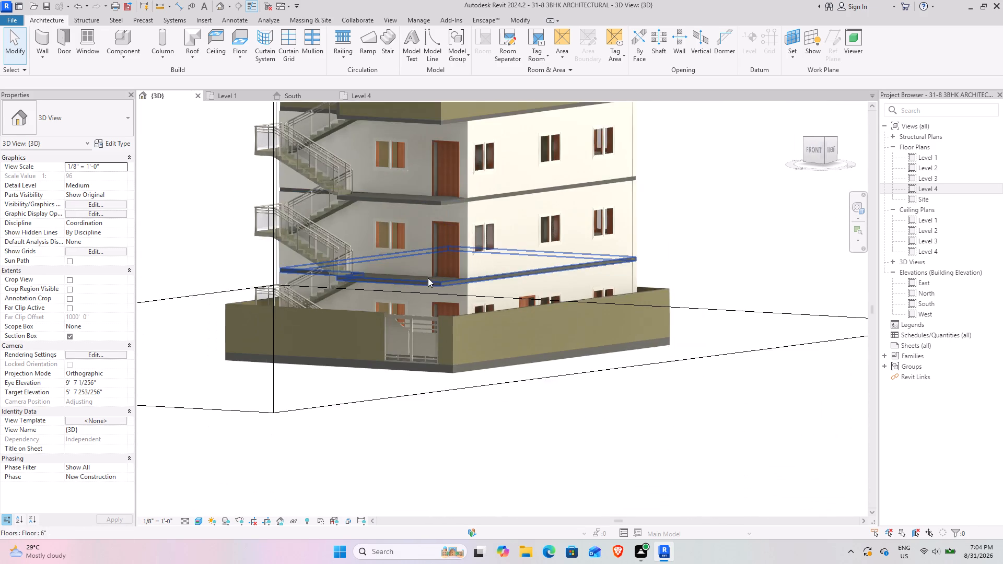
middle_click_drag(428, 278, 411, 360, "shift")
middle_click_drag(459, 271, 456, 327)
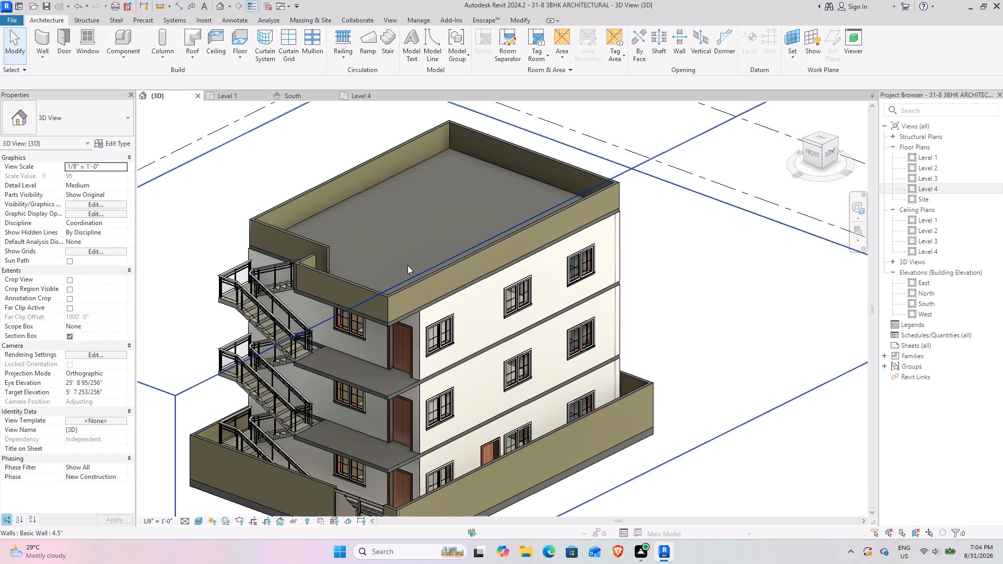
Search the computer for Navisworks Manage 2024 and launch it.
left_click(412, 560)
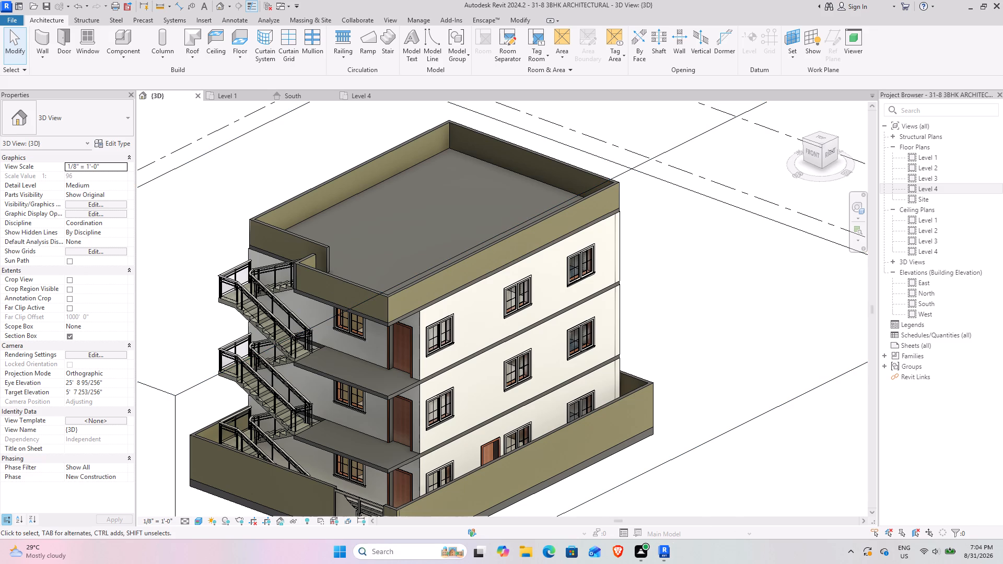
left_click(409, 556)
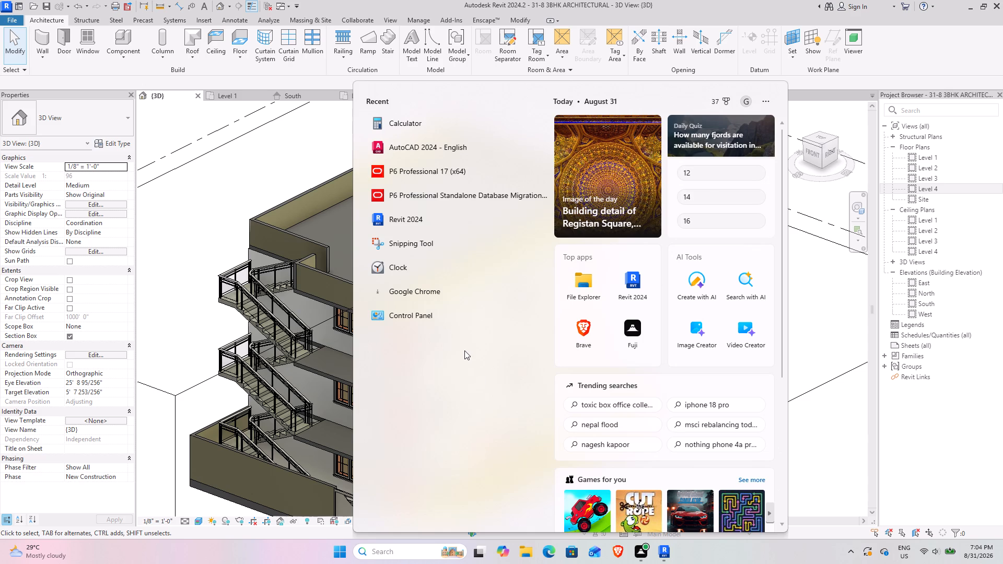
key("n")
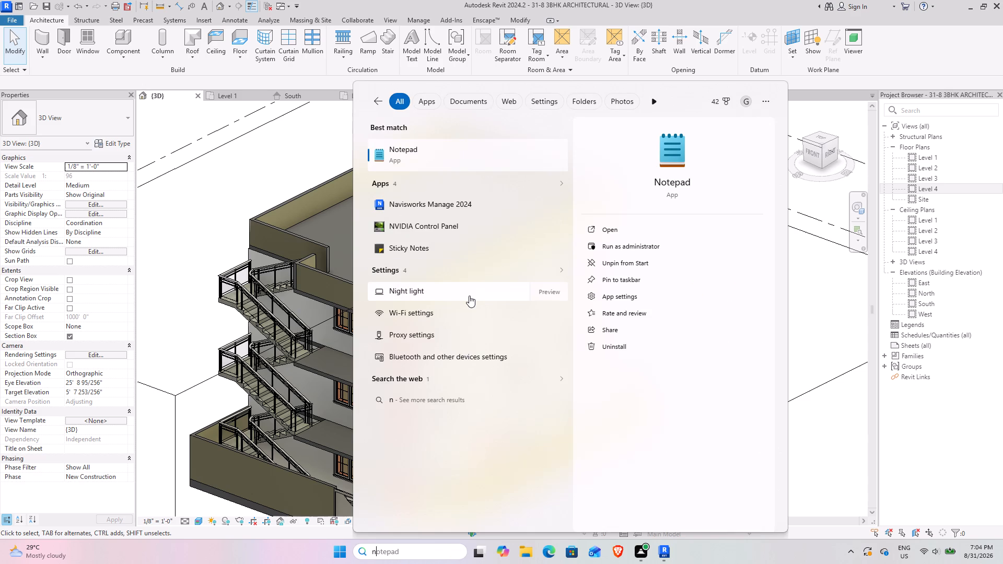
key("a")
key("v")
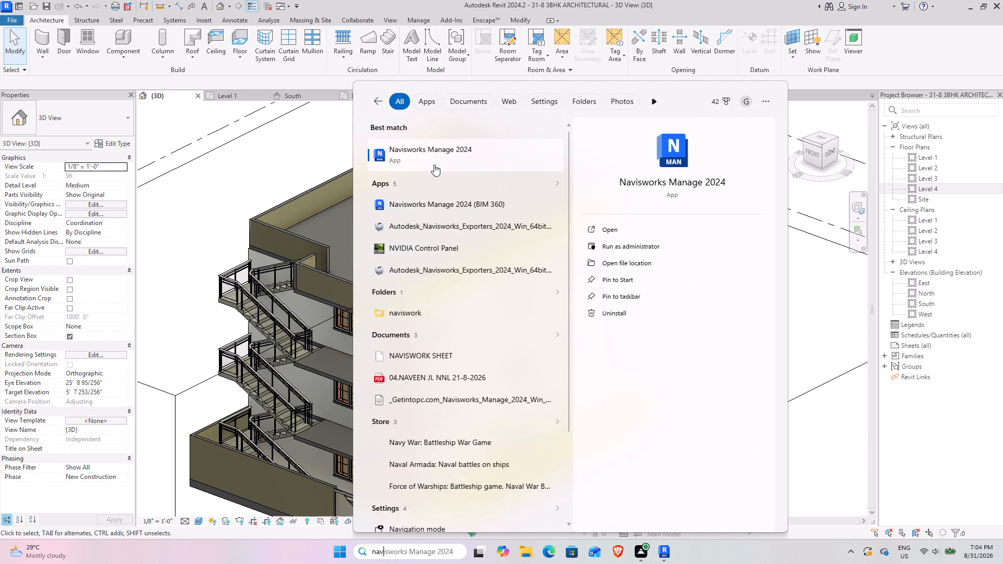
left_click(428, 158)
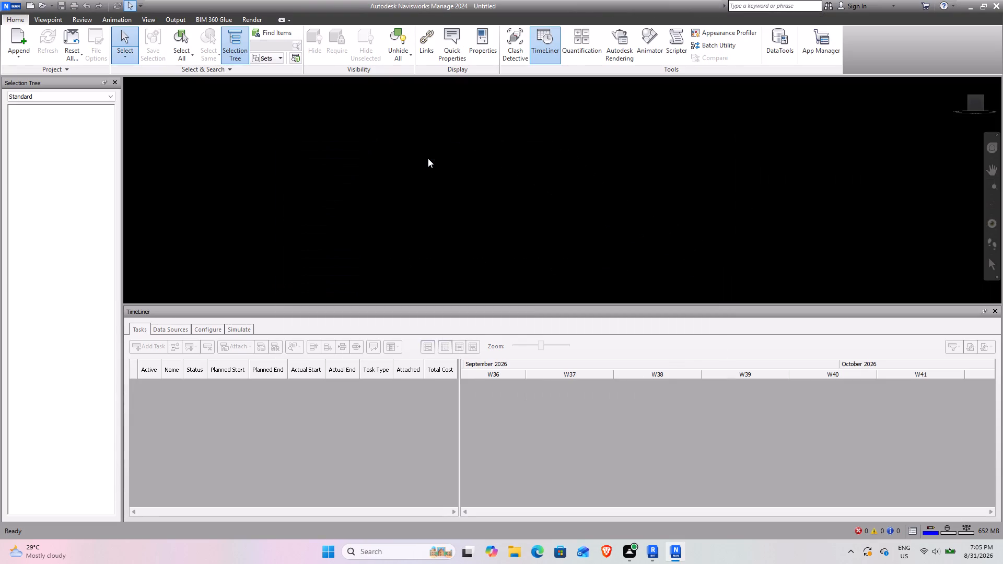
Close the Selection Tree and TimeLiner windows in Navisworks to free the empty scene area.
scroll(531, 164, "down", 4)
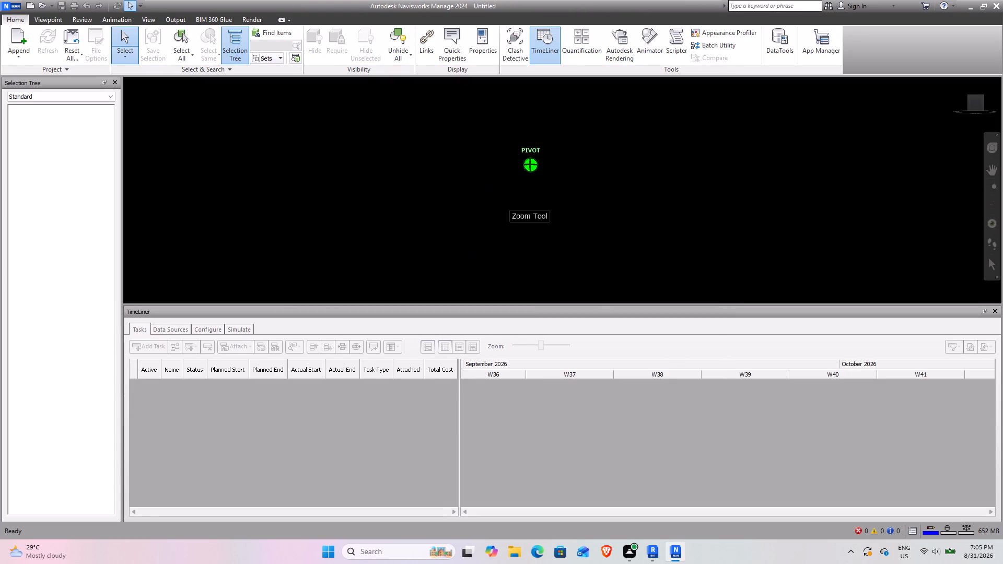
scroll(552, 174, "down", 3)
scroll(552, 174, "up", 4)
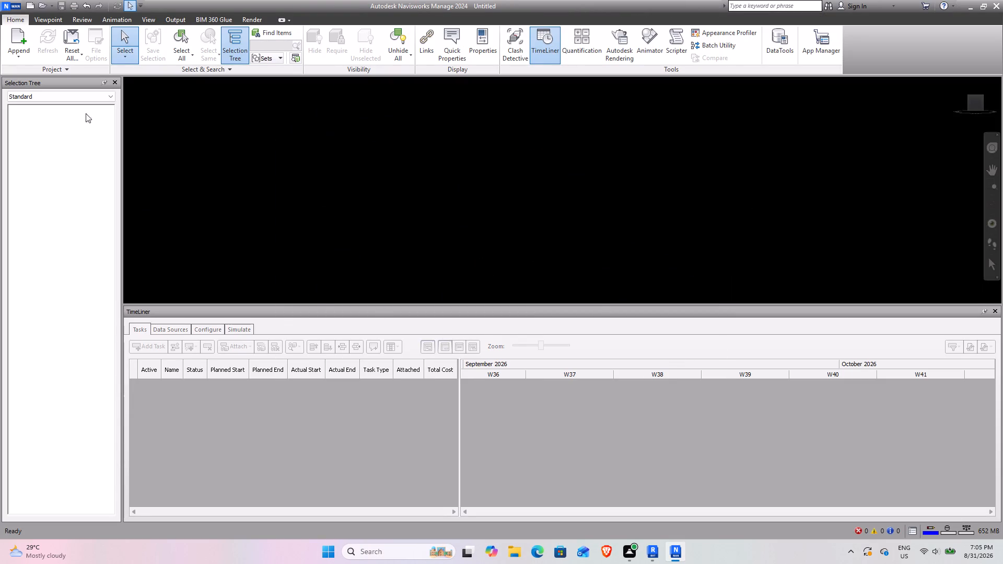
left_click(112, 83)
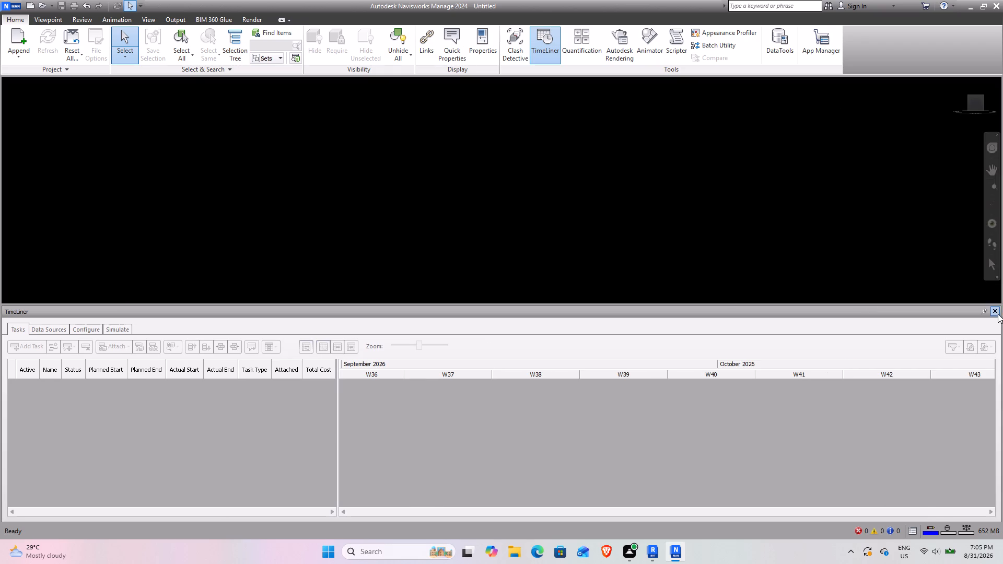
left_click(998, 314)
scroll(271, 368, "down", 3)
scroll(218, 306, "up", 1)
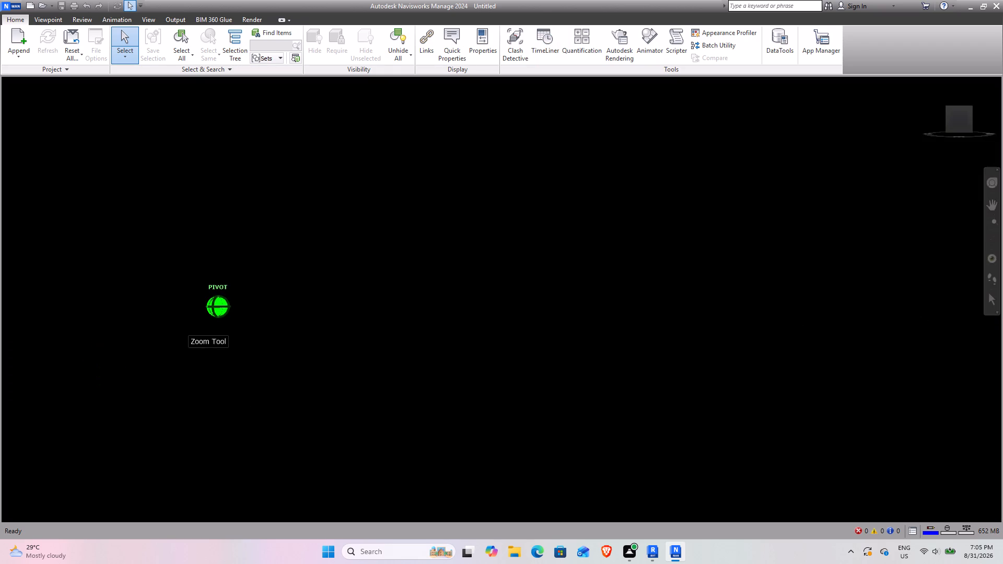
scroll(206, 315, "down", 3)
middle_click_drag(183, 311, 348, 325)
scroll(348, 324, "down", 3)
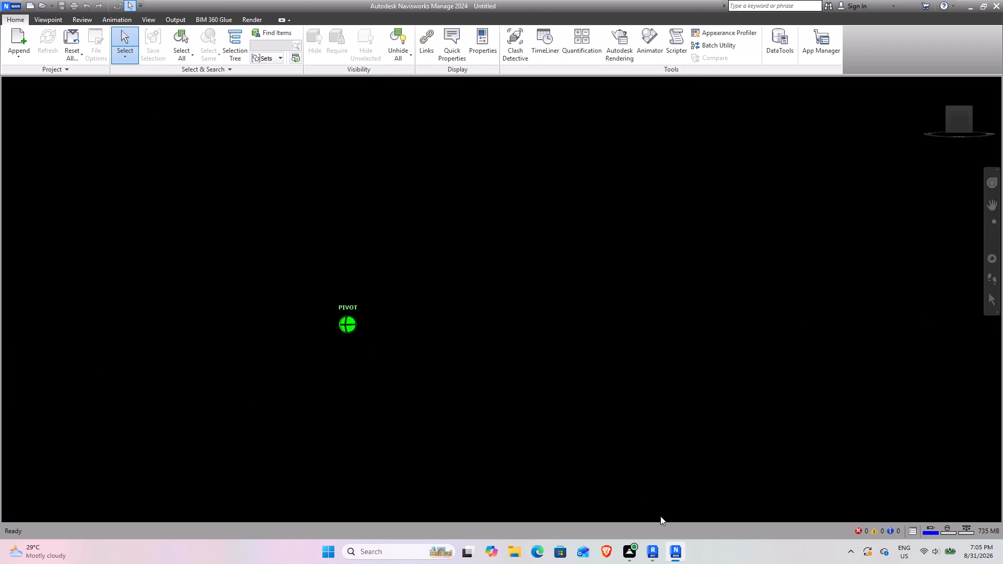
Switch back to Revit and save the 3BHK architectural project.
left_click(652, 555)
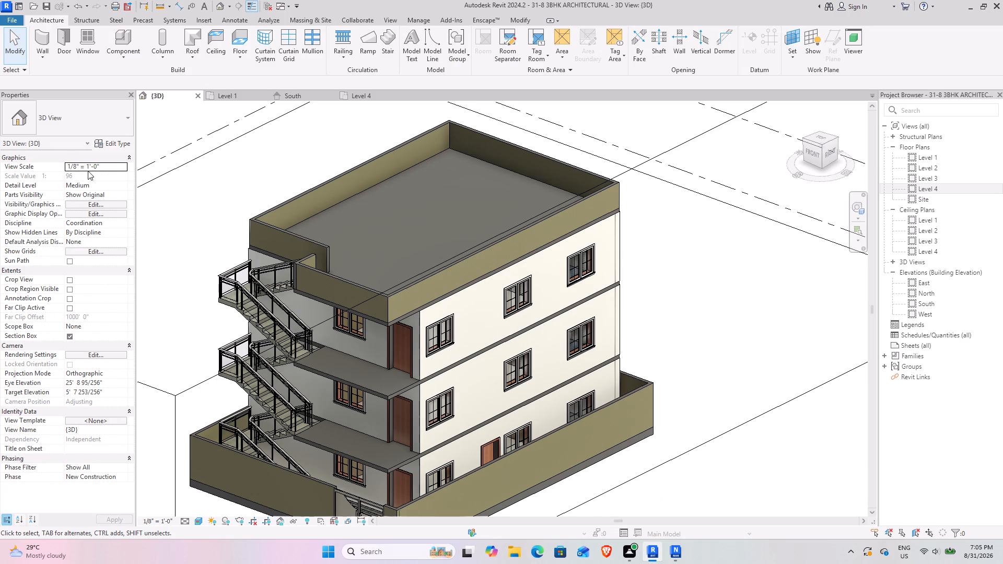
key("ctrl+s")
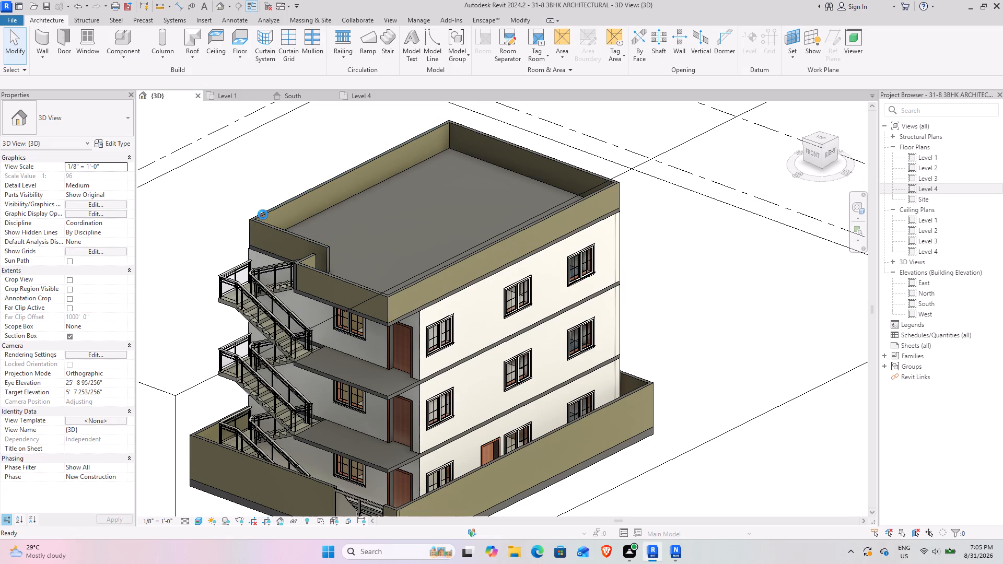
Turn off the section box in the 3D view and bring the stair side and balconies into view.
left_click(69, 336)
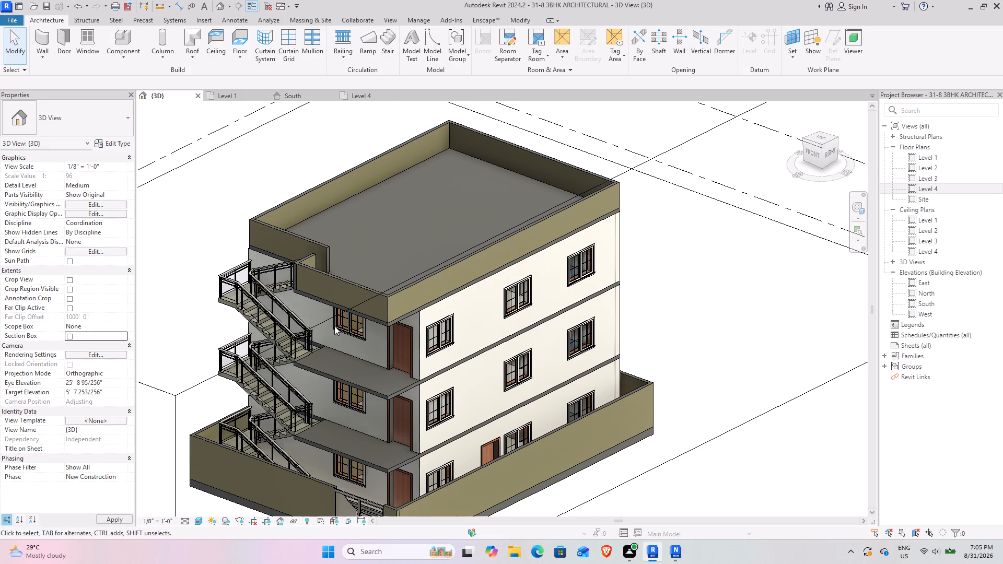
scroll(310, 258, "down", 5)
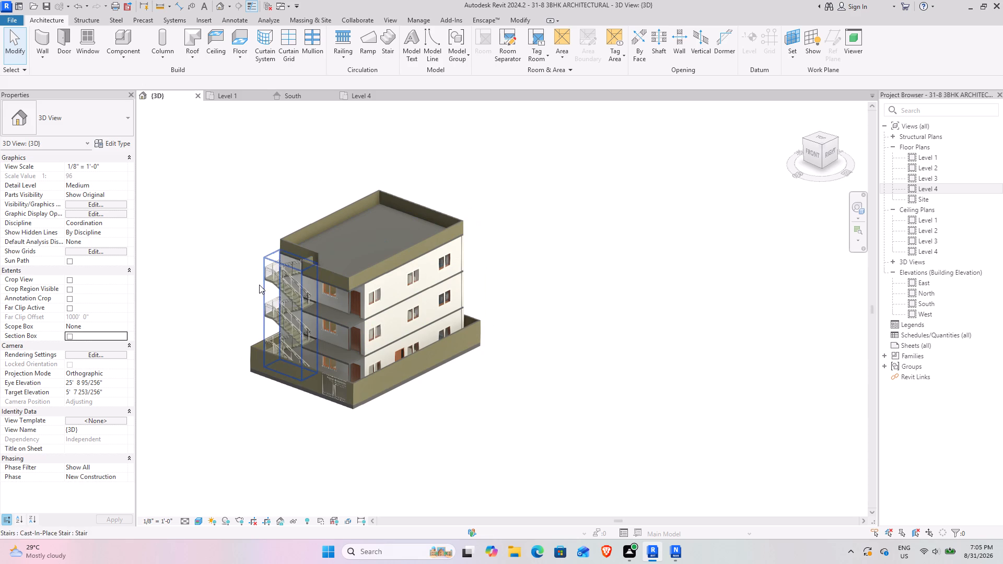
middle_click_drag(259, 285, 330, 346)
scroll(374, 310, "up", 3)
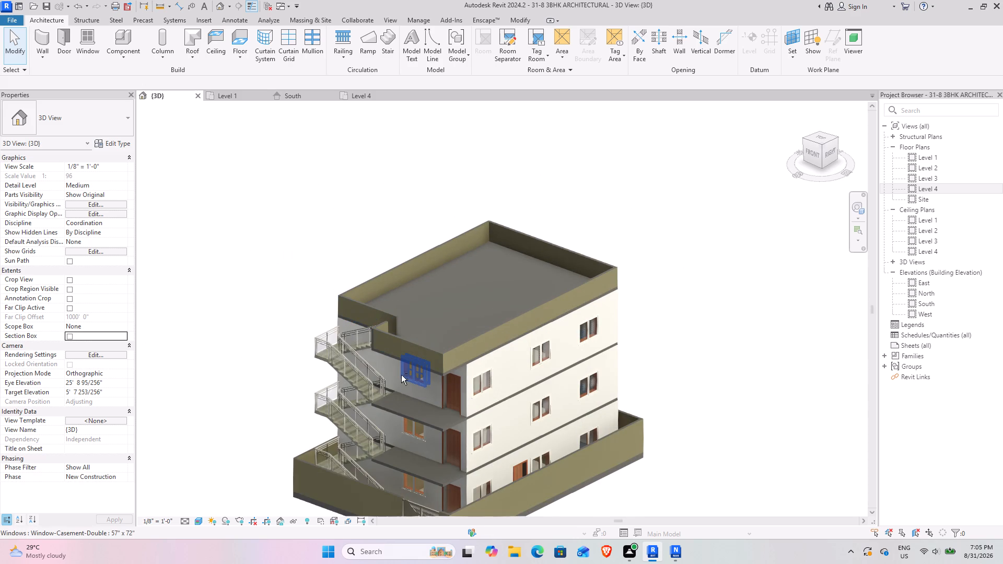
middle_click_drag(401, 375, 436, 379, "shift")
scroll(535, 439, "up", 4)
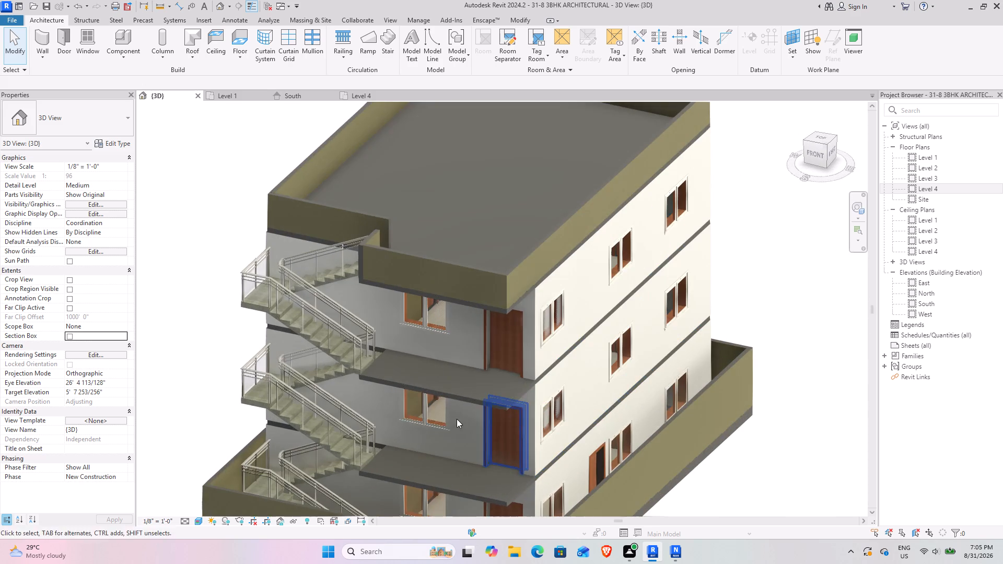
middle_click_drag(422, 385, 337, 296)
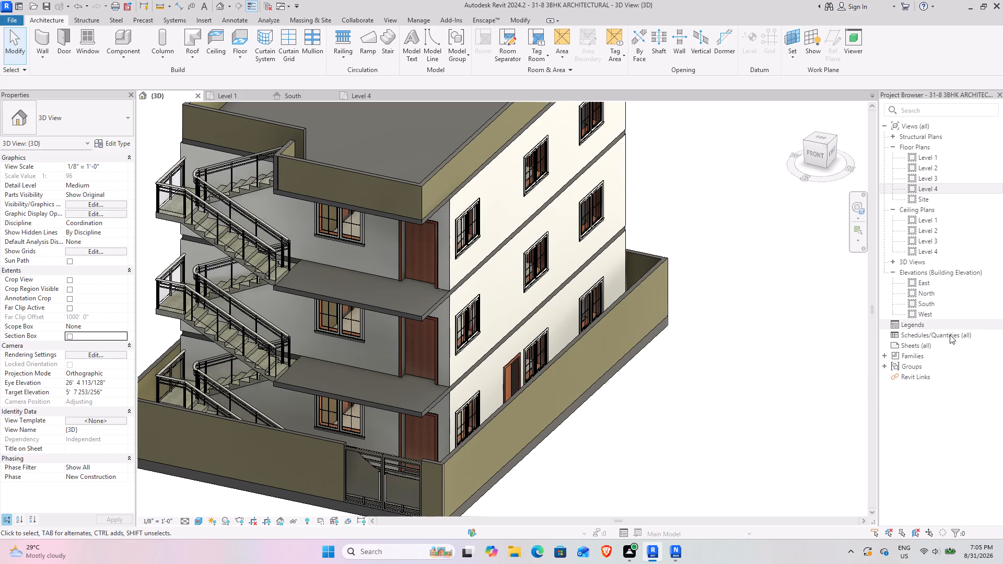
In the Level 2 floor plan, start a railing path from the stair's outer corner along the balcony's front edge, about 15' long.
double_click(943, 228)
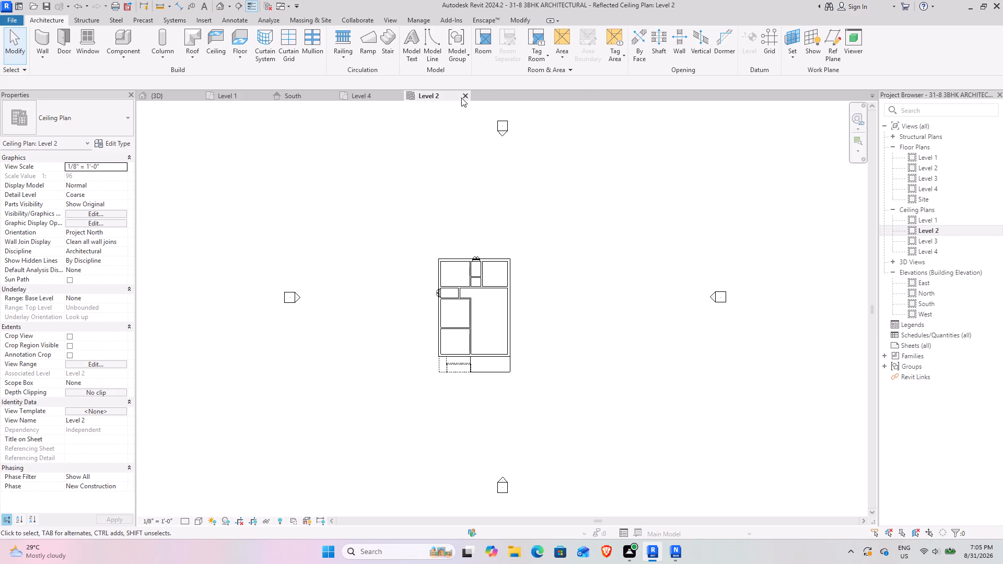
left_click(461, 98)
double_click(932, 166)
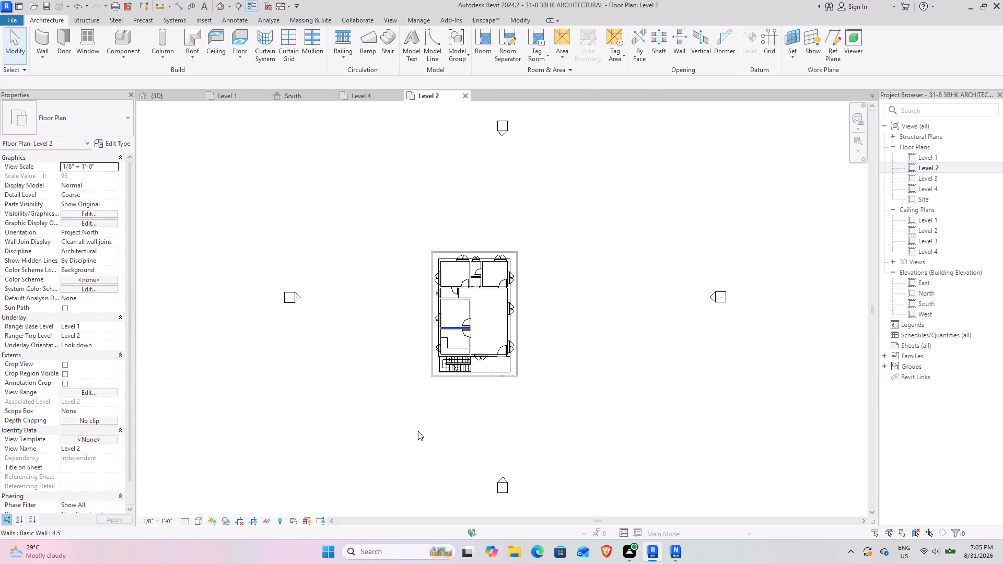
scroll(485, 333, "up", 12)
middle_click_drag(432, 379, 328, 365)
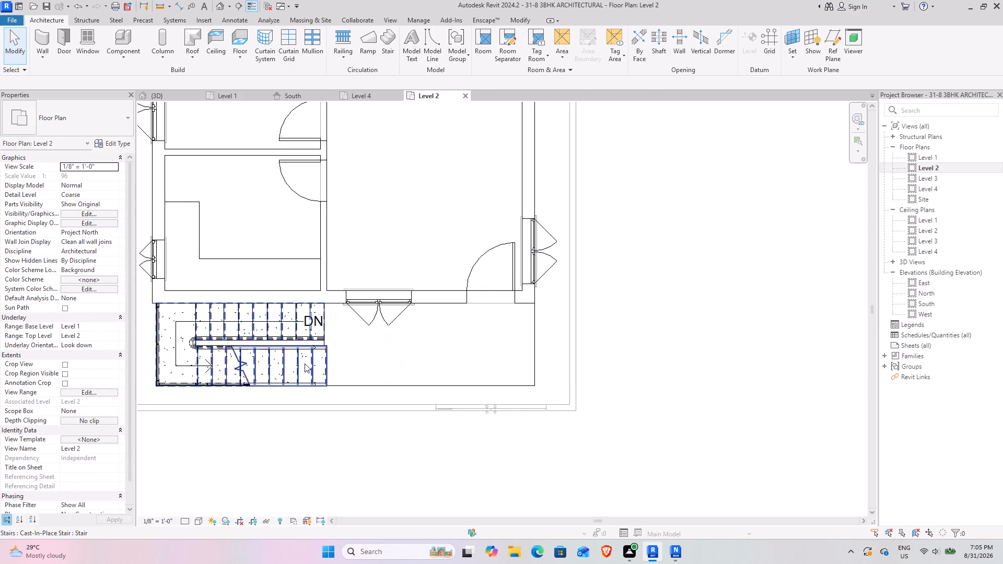
scroll(305, 363, "up", 6)
left_click(348, 40)
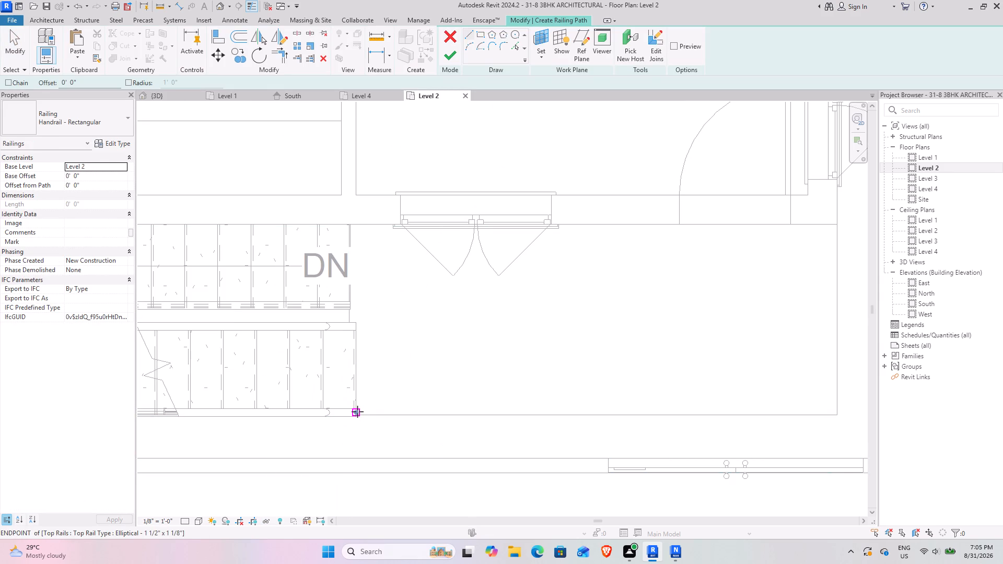
left_click(357, 412)
middle_click_drag(773, 398, 357, 408)
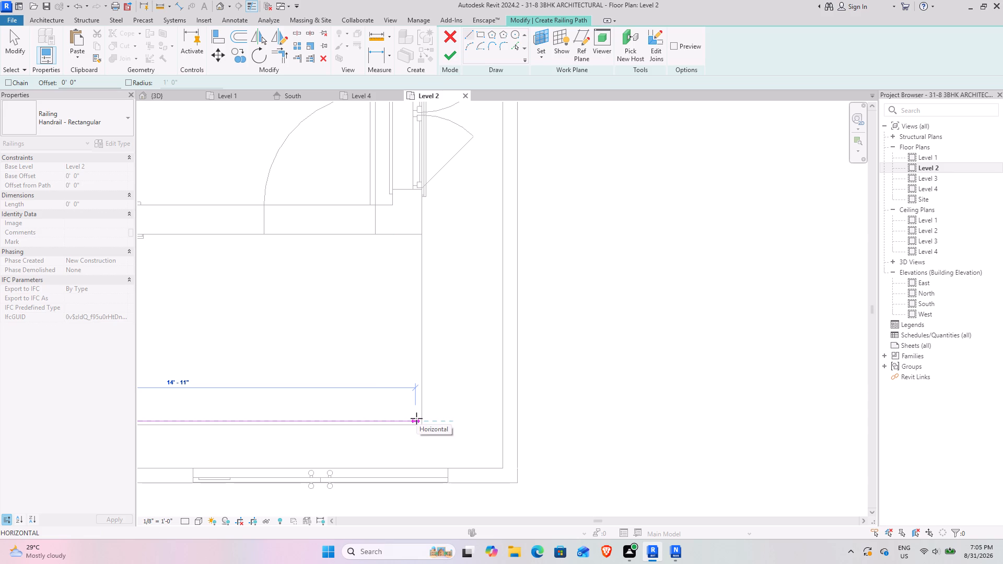
scroll(416, 418, "up", 9)
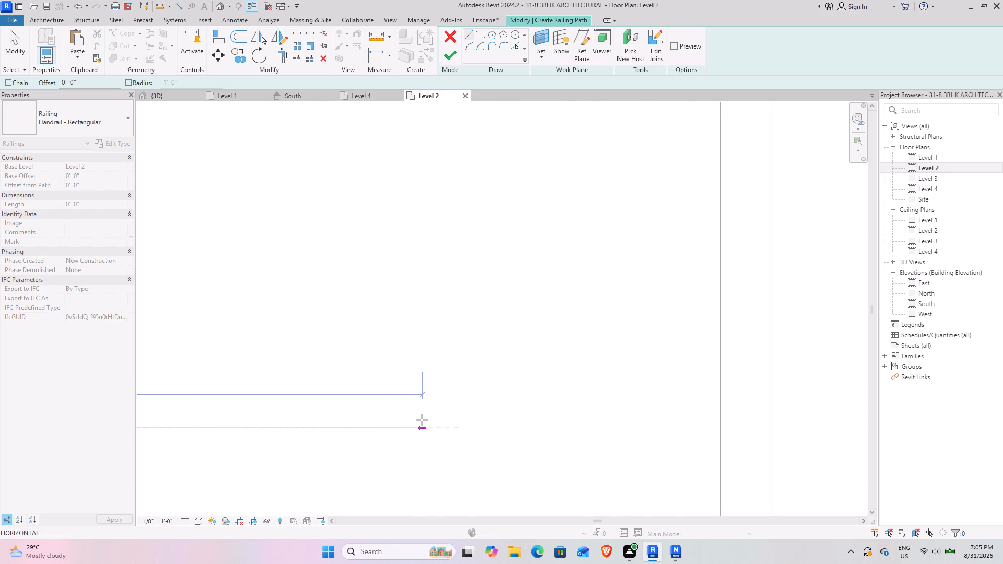
left_click(422, 420)
Continue the railing path along the balcony's east edge to the house wall, about 5' 10" long, and finish the railing.
scroll(417, 285, "down", 5)
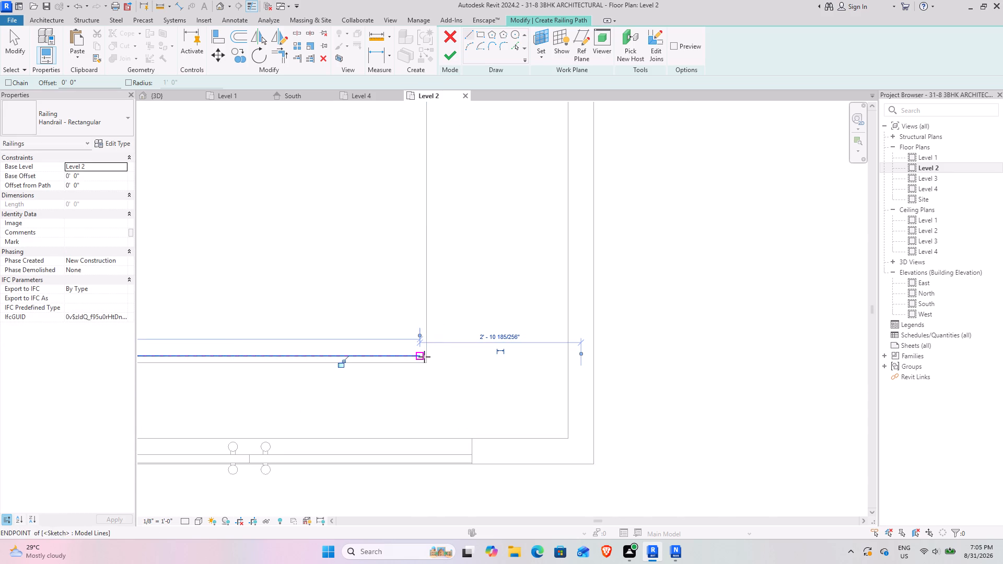
left_click(422, 356)
middle_click_drag(409, 202, 421, 476)
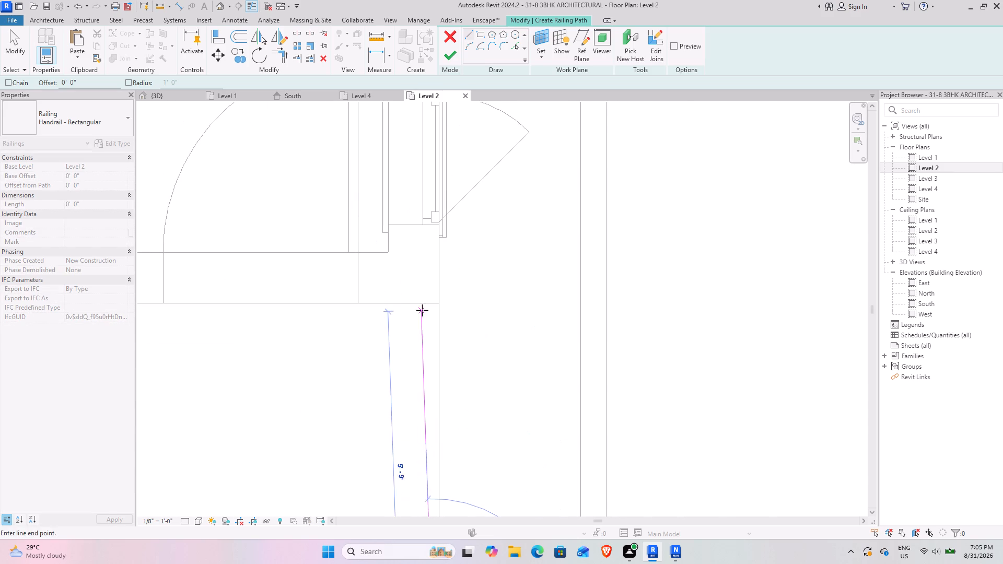
left_click(433, 304)
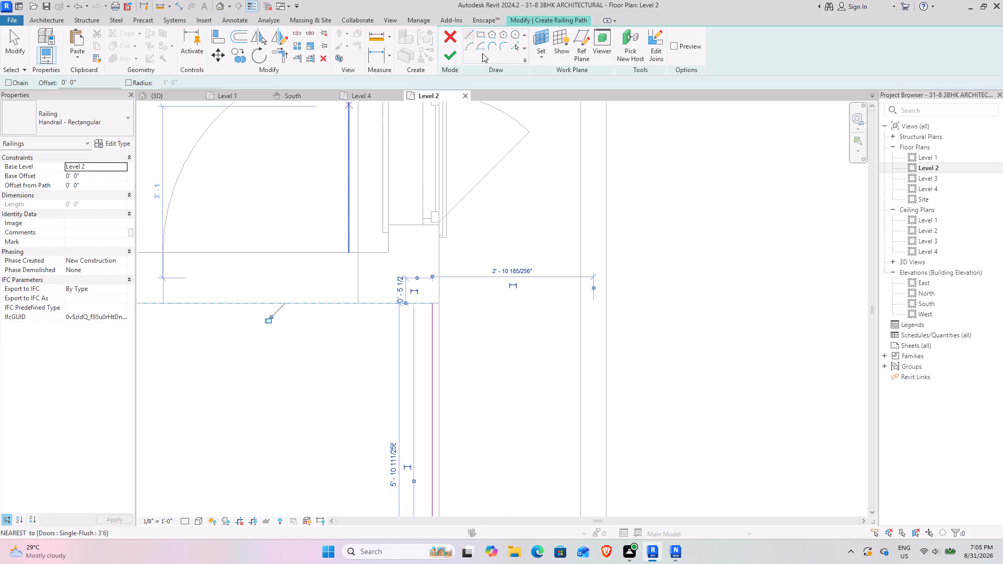
left_click(448, 52)
In 3D, change the new Level 2 balcony railing's type to Glass Panel - Bottom Fill.
left_click(179, 95)
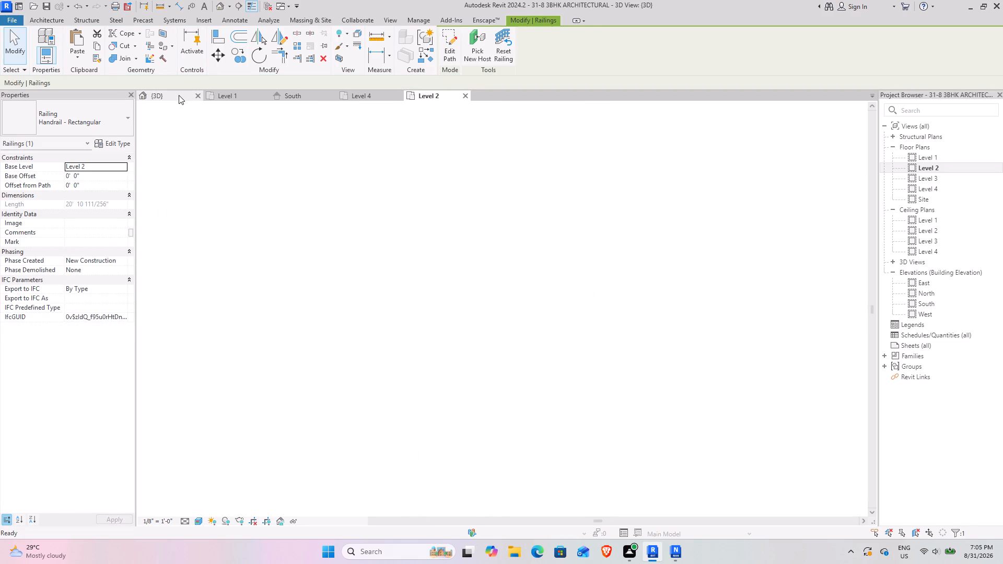
scroll(403, 429, "up", 3)
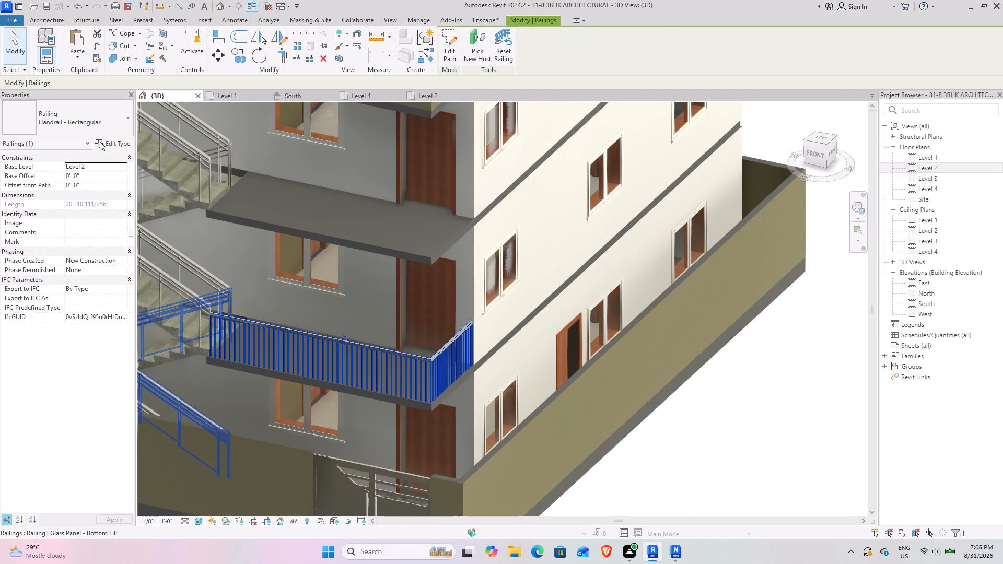
left_click(107, 115)
left_click(58, 173)
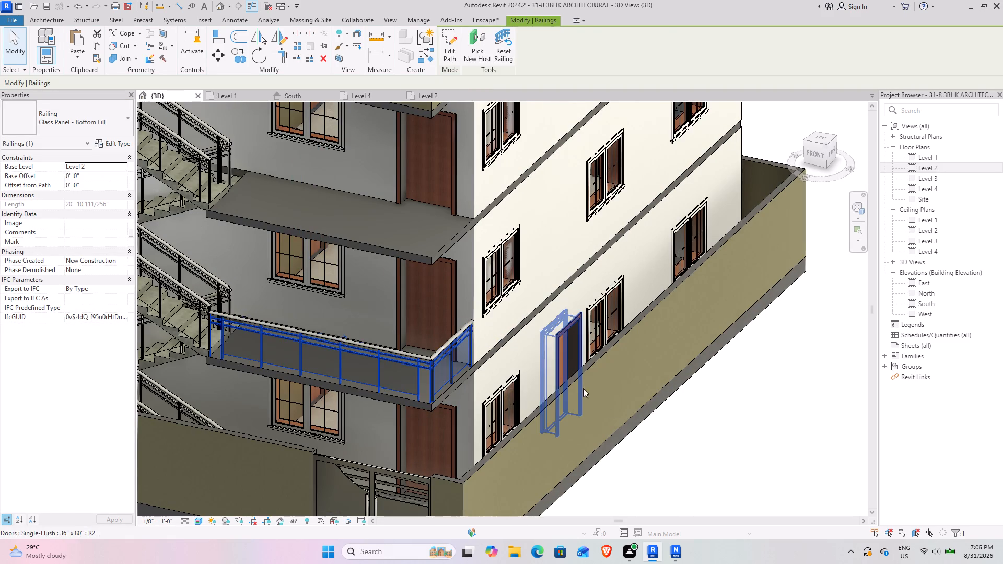
Copy the Level 2 glass-panel balcony railing and paste it aligned to Level 3 and Level 4.
scroll(416, 398, "down", 4)
middle_click_drag(302, 403, 407, 391, "shift")
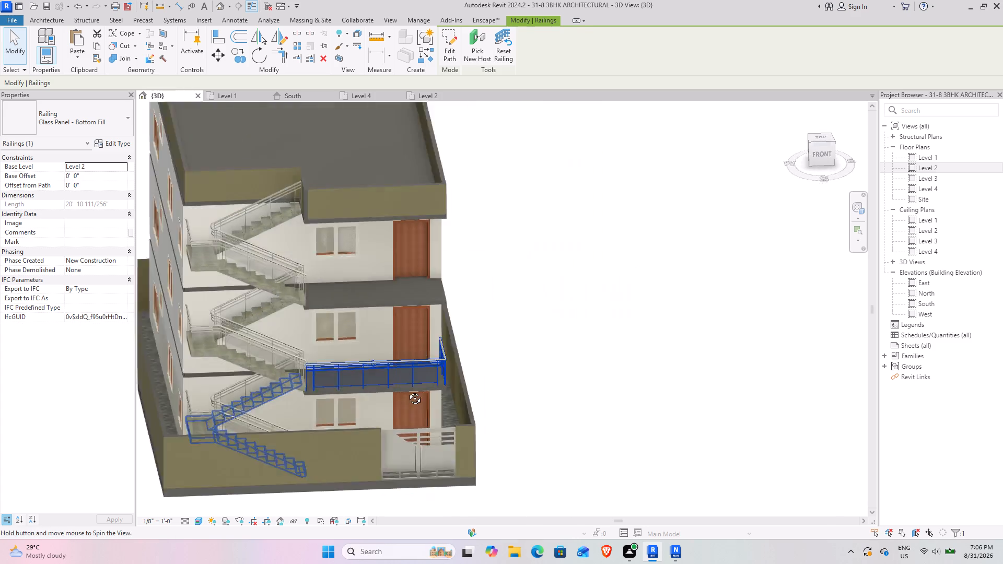
middle_click_drag(407, 391, 417, 390, "shift")
scroll(244, 349, "up", 8)
scroll(435, 409, "down", 4)
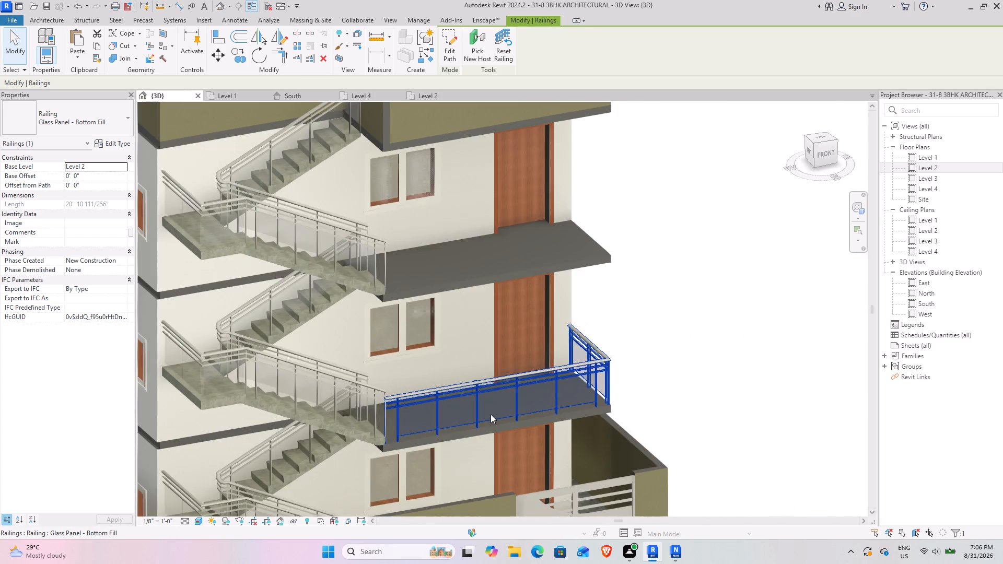
middle_click_drag(461, 414, 297, 438, "shift")
scroll(298, 411, "down", 4)
middle_click_drag(305, 402, 386, 335)
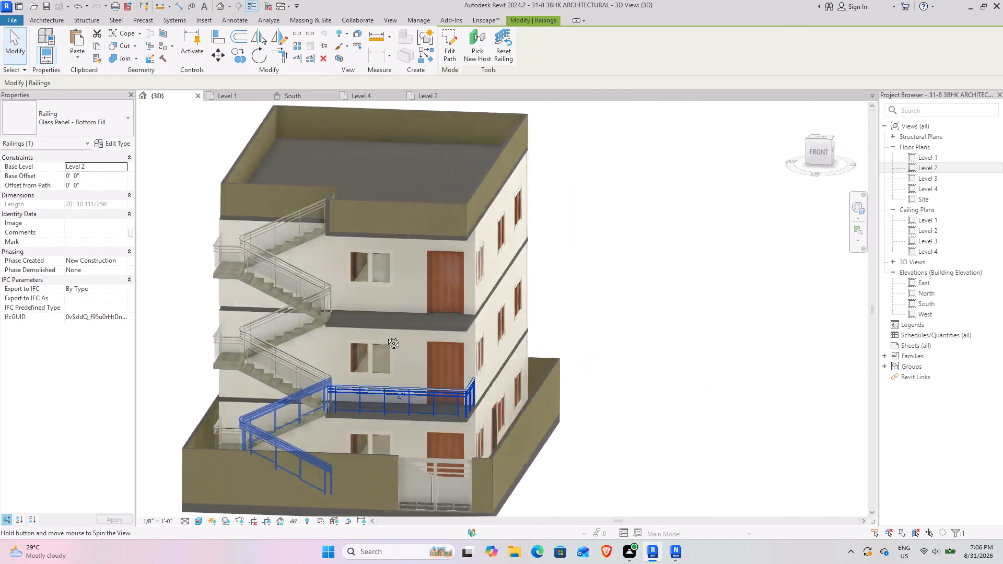
middle_click_drag(386, 335, 374, 408)
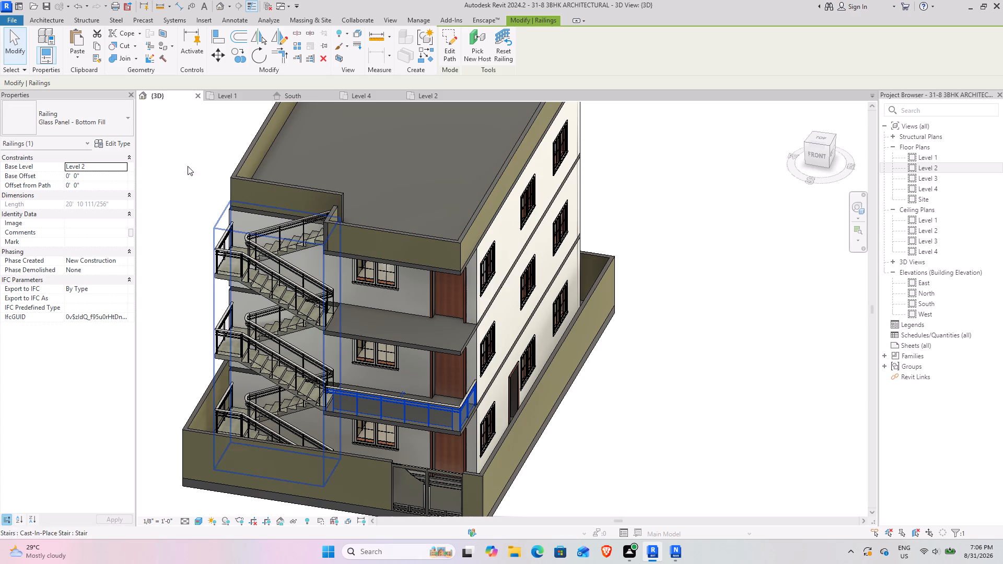
left_click(101, 47)
left_click(77, 60)
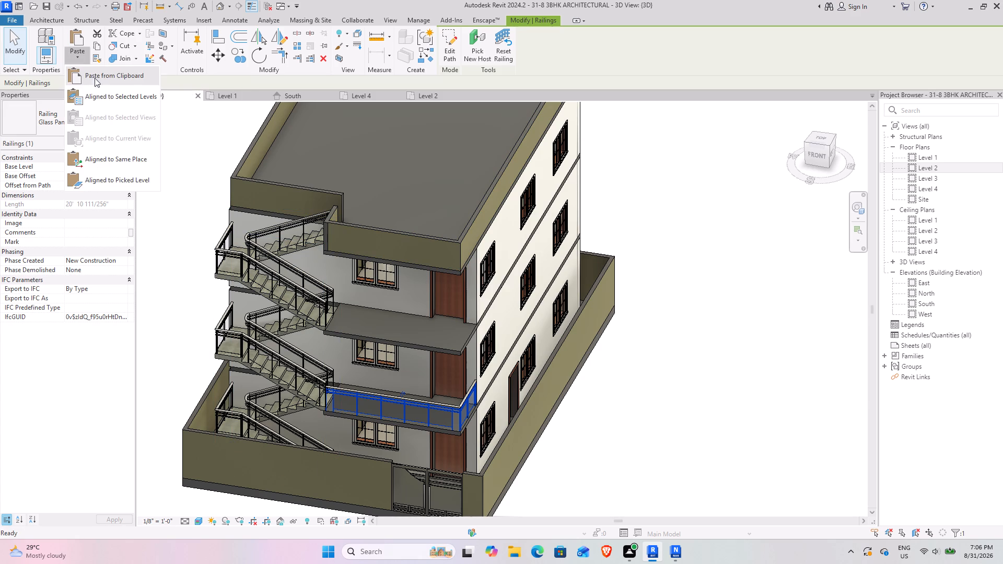
left_click(98, 96)
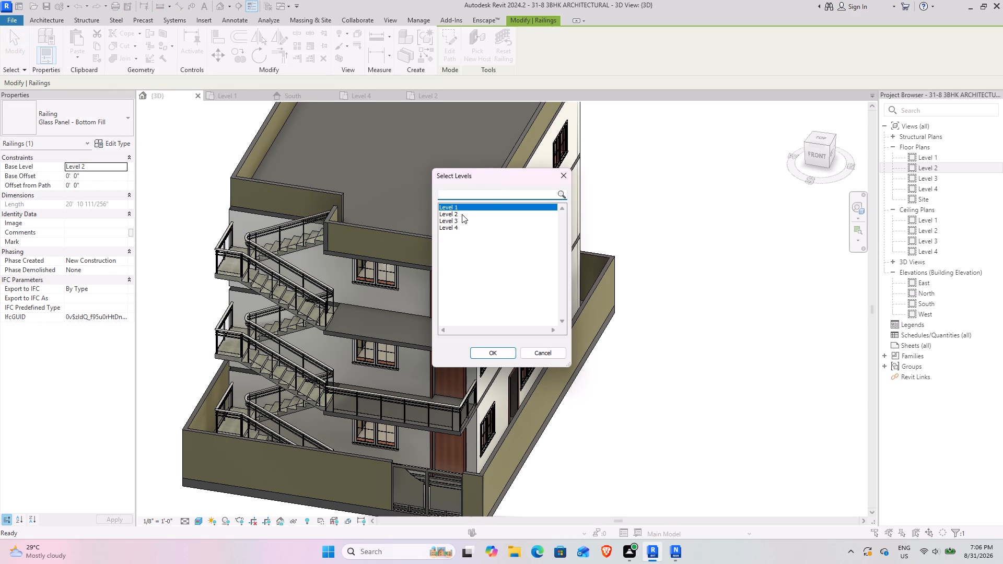
left_click(462, 214)
left_click(458, 219)
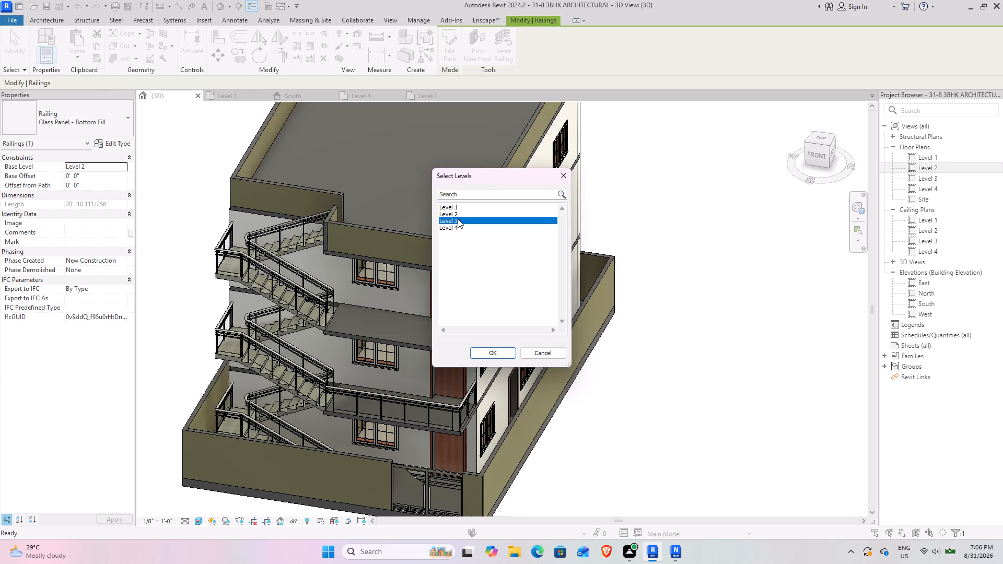
left_click(460, 230, "ctrl")
left_click(488, 354, "ctrl")
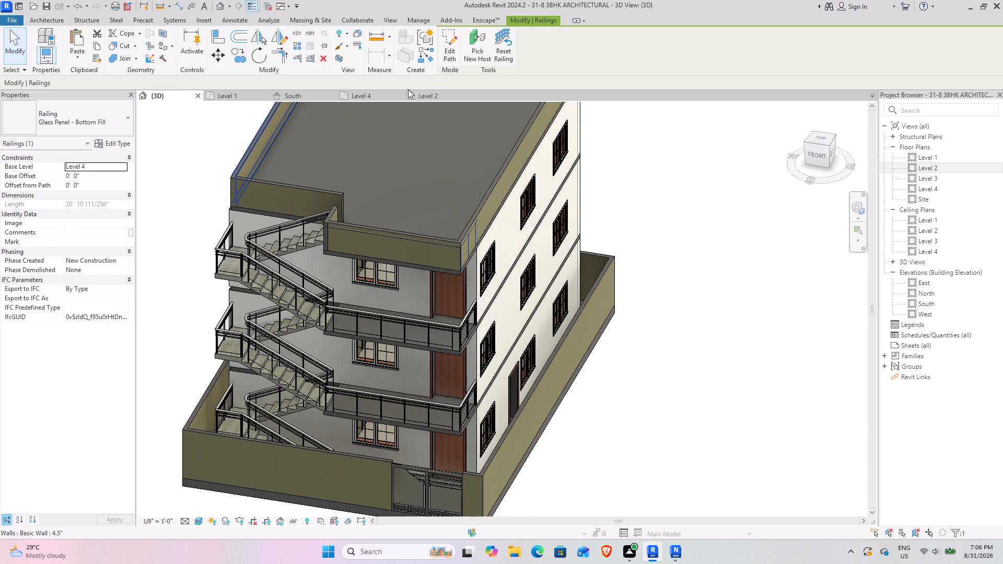
In the Level 4 floor plan, delete the short parapet wall beside the stair and the parapet wall along the balcony's front edge.
left_click(379, 95)
middle_click_drag(450, 373, 354, 263)
scroll(425, 286, "down", 4)
middle_click_drag(646, 313, 553, 321)
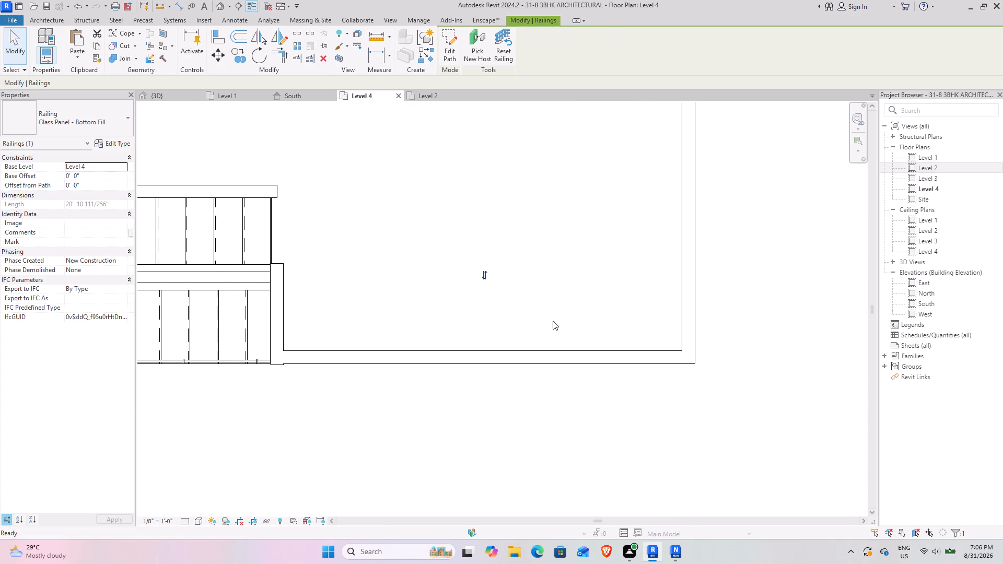
left_click(281, 302)
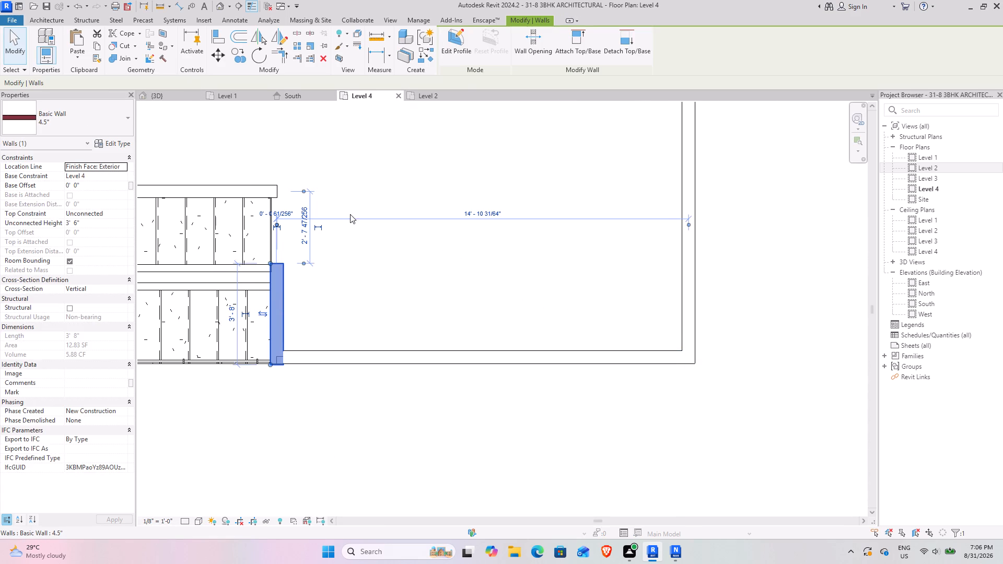
left_click(324, 62)
left_click(406, 351)
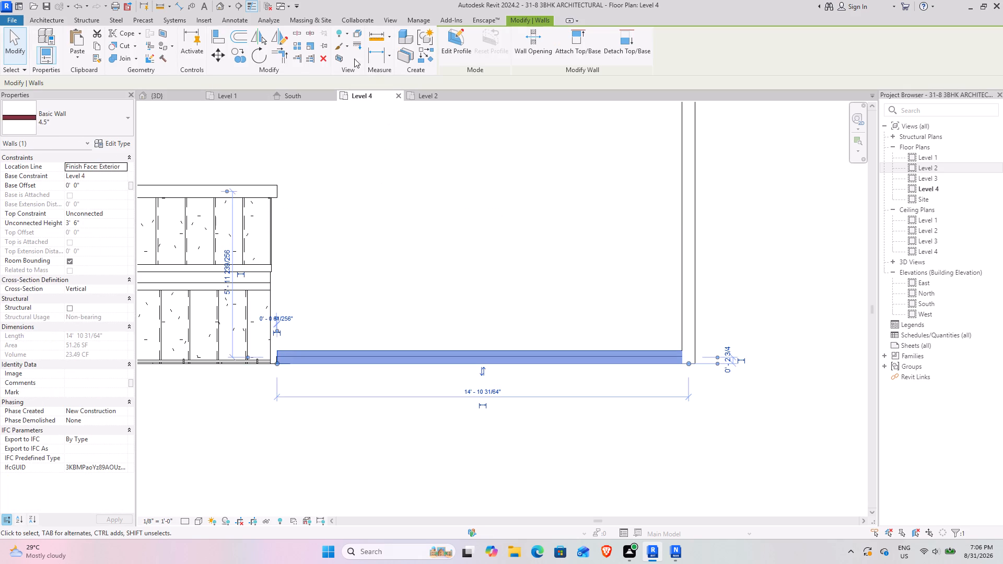
left_click(327, 58)
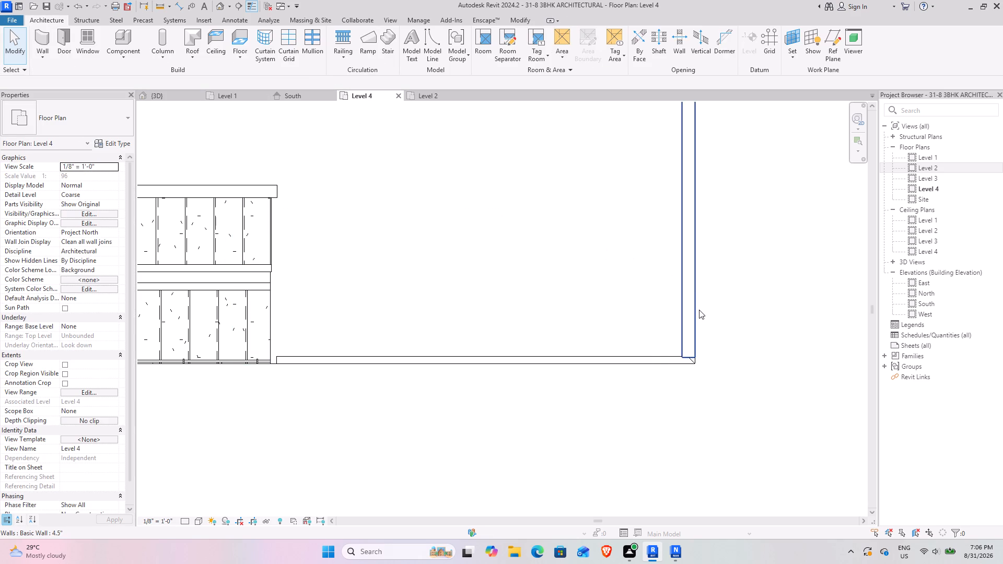
Shorten the Level 4 east parapet wall to about 37' 8" so it ends at the balcony railing's north end.
left_click(698, 310)
middle_click_drag(694, 257, 474, 357)
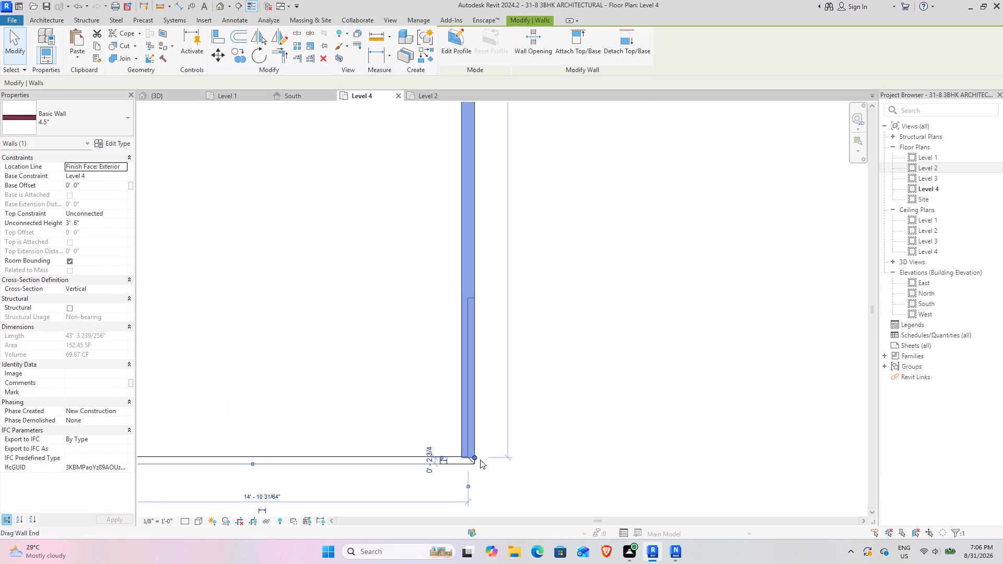
left_click_drag(474, 456, 473, 286)
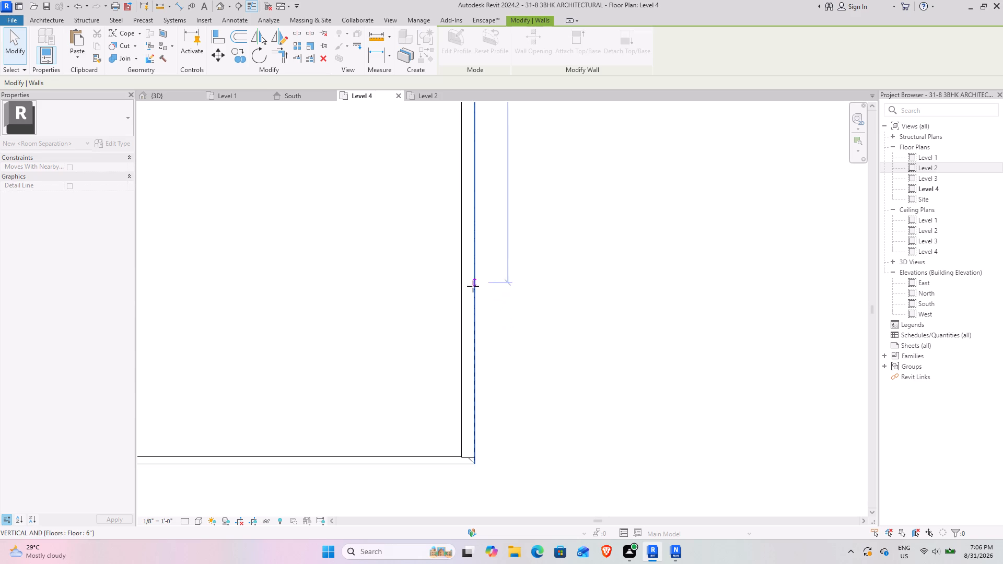
left_click_drag(473, 286, 474, 294)
scroll(463, 287, "up", 7)
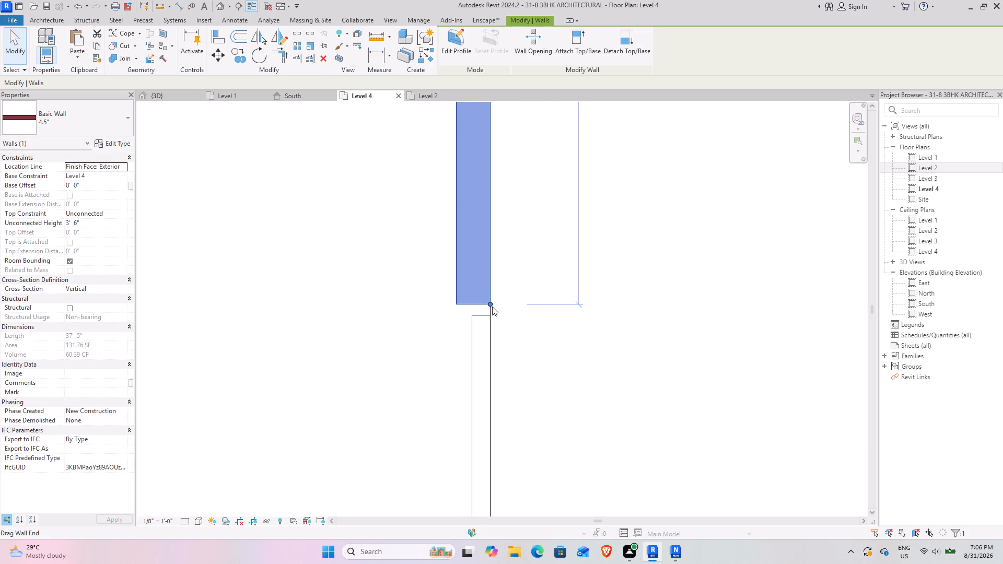
left_click_drag(490, 302, 493, 320)
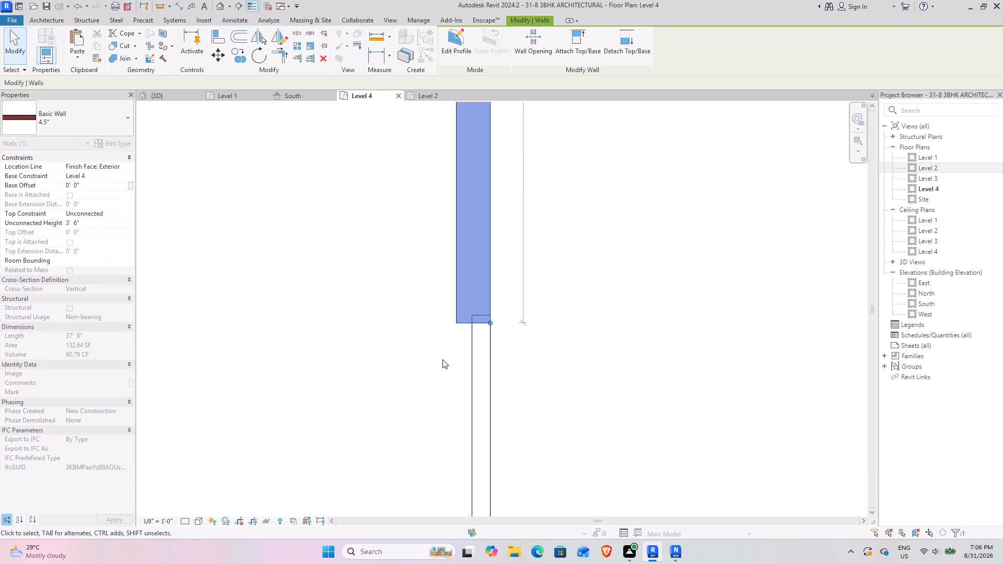
Start a matching Level 4 railing path from the front railing's stair-side end, running north beside the stair for about 3' 5".
scroll(389, 407, "down", 4)
middle_click_drag(324, 433, 593, 247)
middle_click_drag(460, 332, 711, 317)
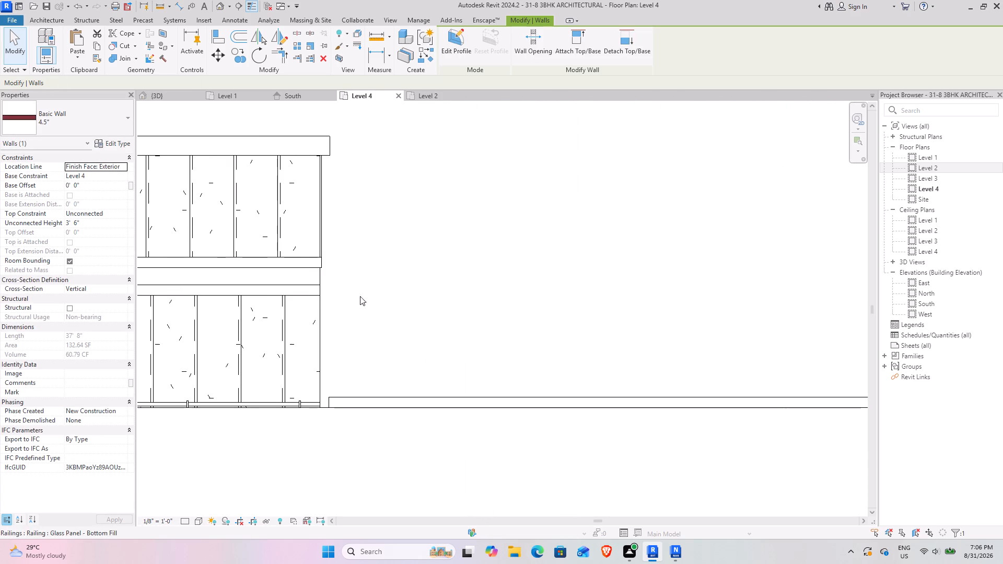
left_click(419, 397)
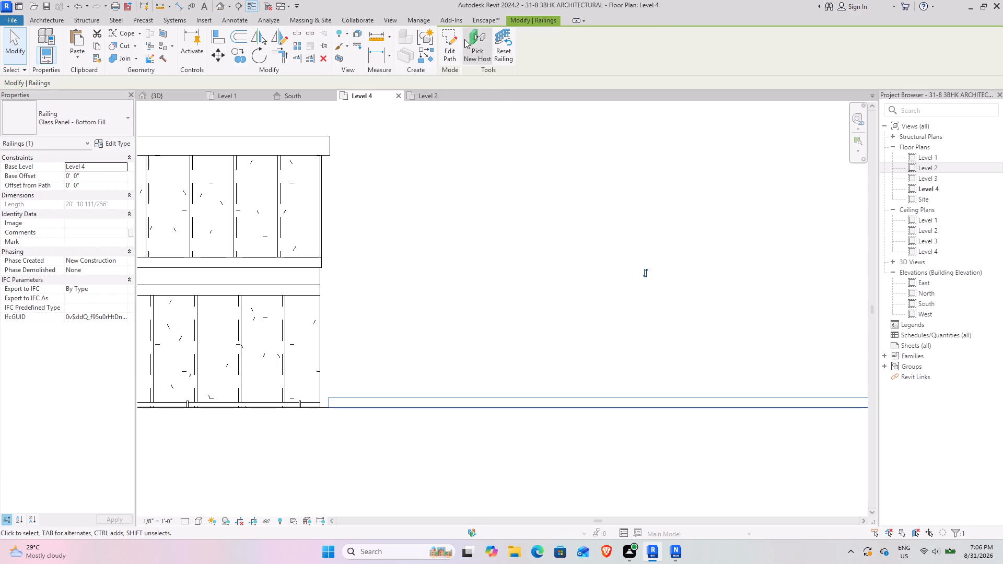
left_click(423, 53)
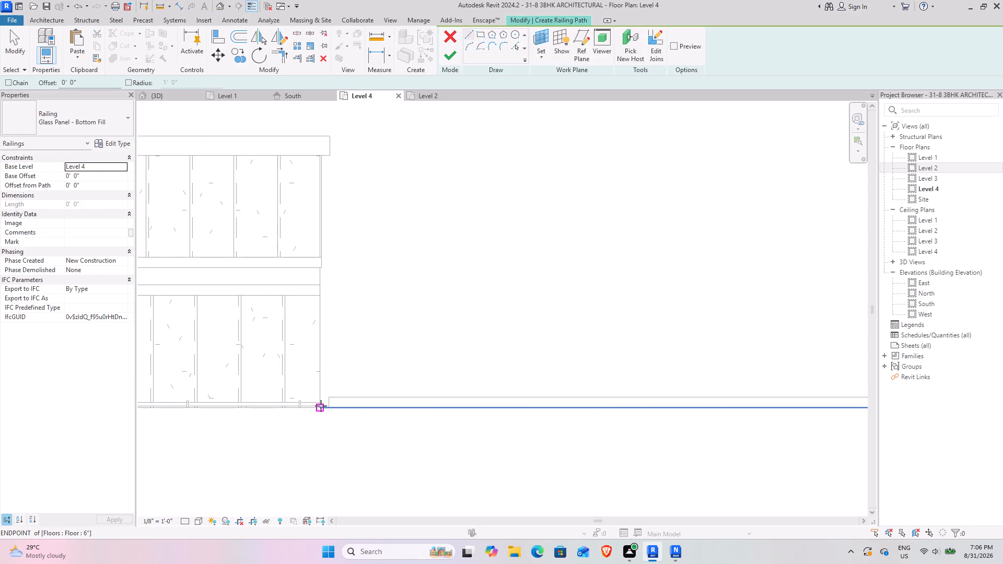
scroll(321, 406, "up", 7)
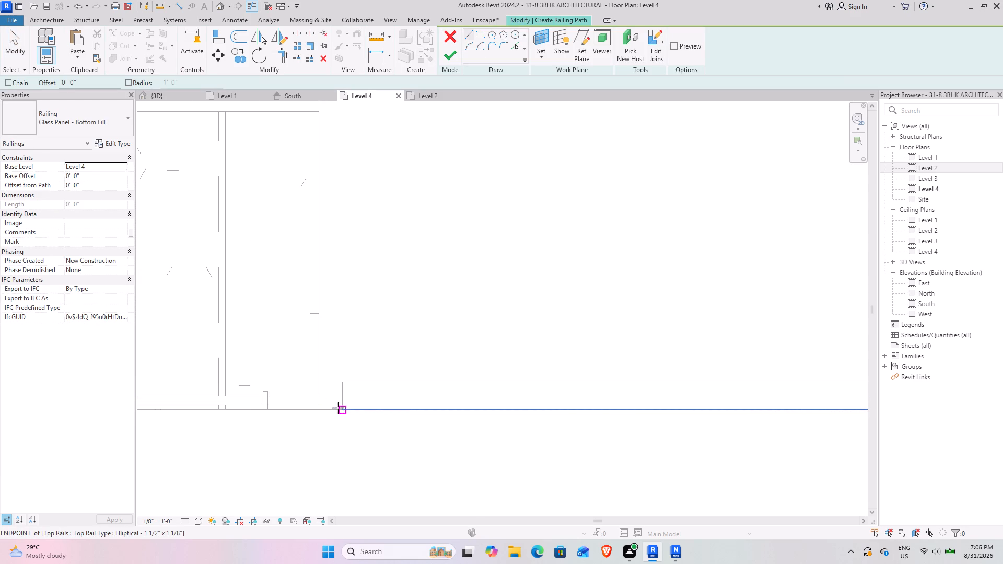
left_click(337, 408)
middle_click_drag(334, 213, 349, 430)
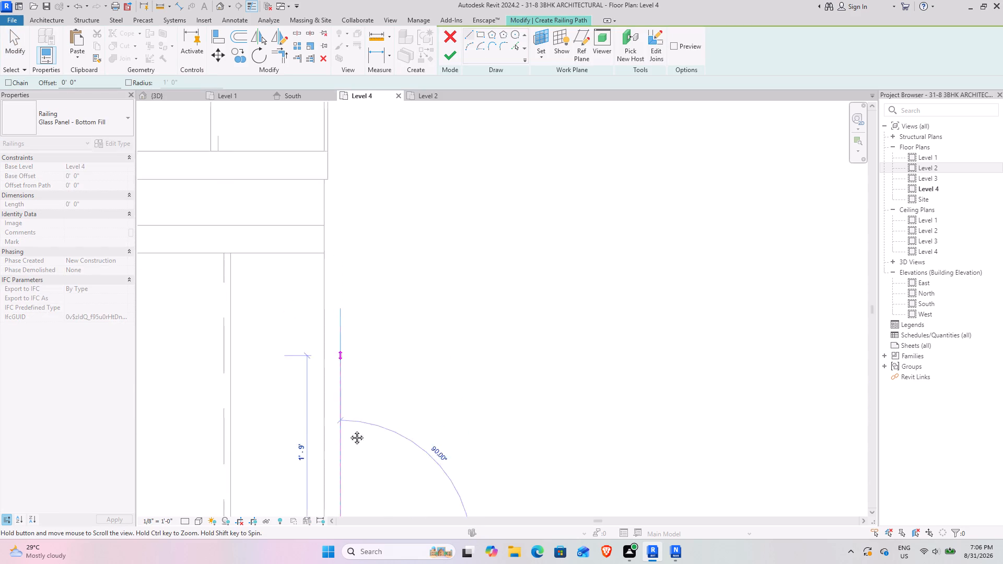
middle_click_drag(349, 430, 346, 477)
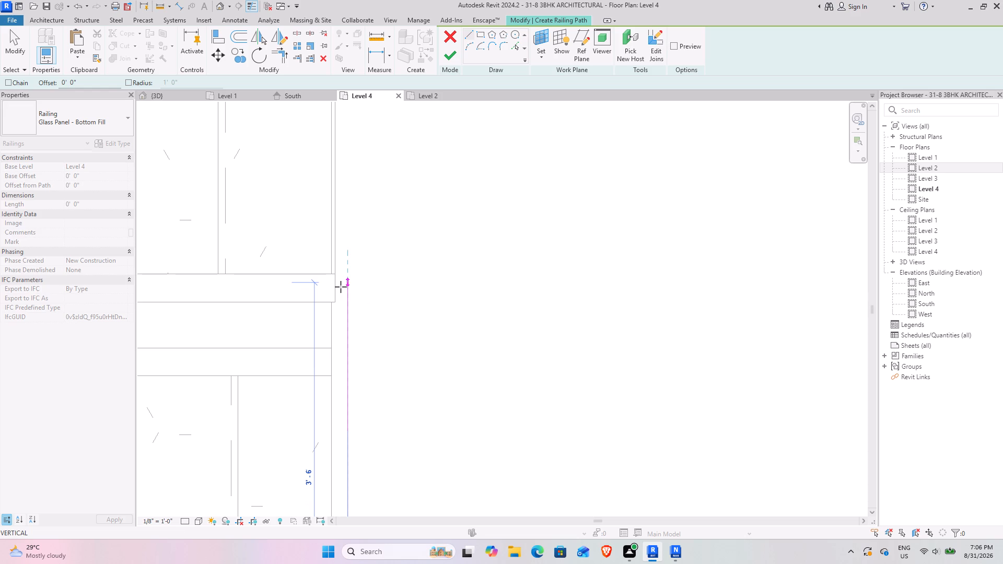
left_click(339, 290)
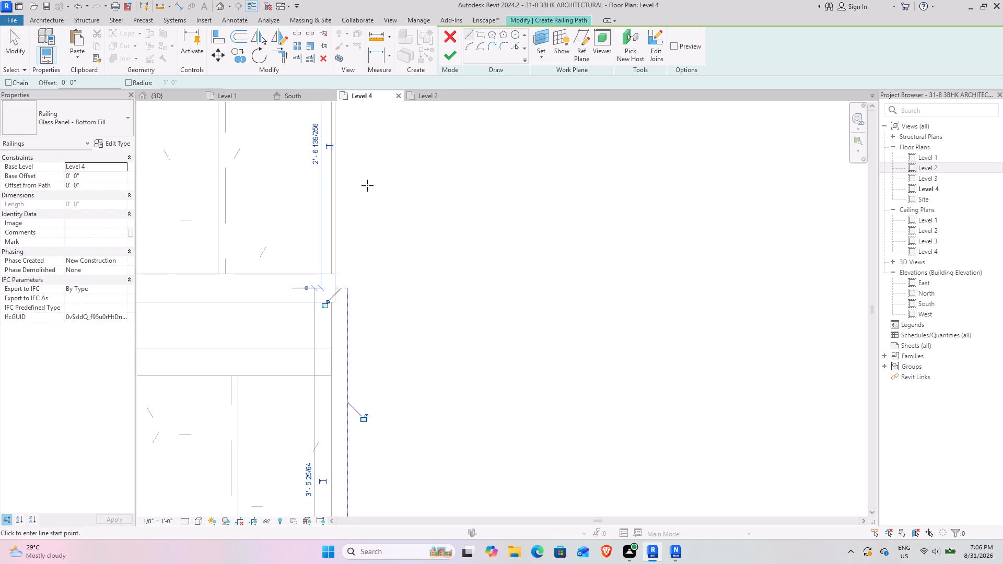
Add a 1 3/8" path segment west from the railing line's north end to the stair edge and finish the railing.
scroll(346, 289, "up", 7)
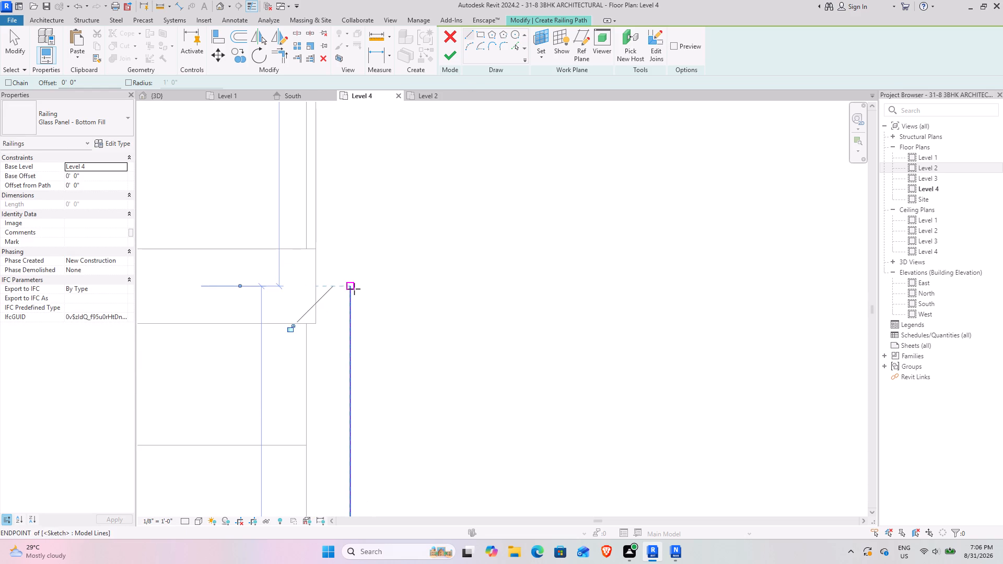
left_click(354, 289)
left_click(321, 289)
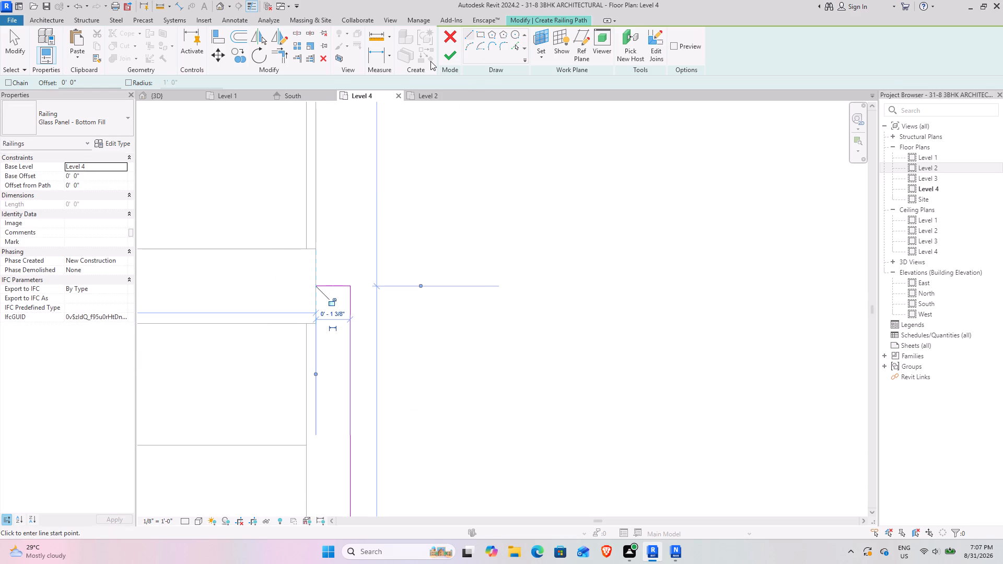
left_click(456, 56)
Examine the balcony railings, stair side and roof parapets from around the building in the 3D view.
left_click(178, 95)
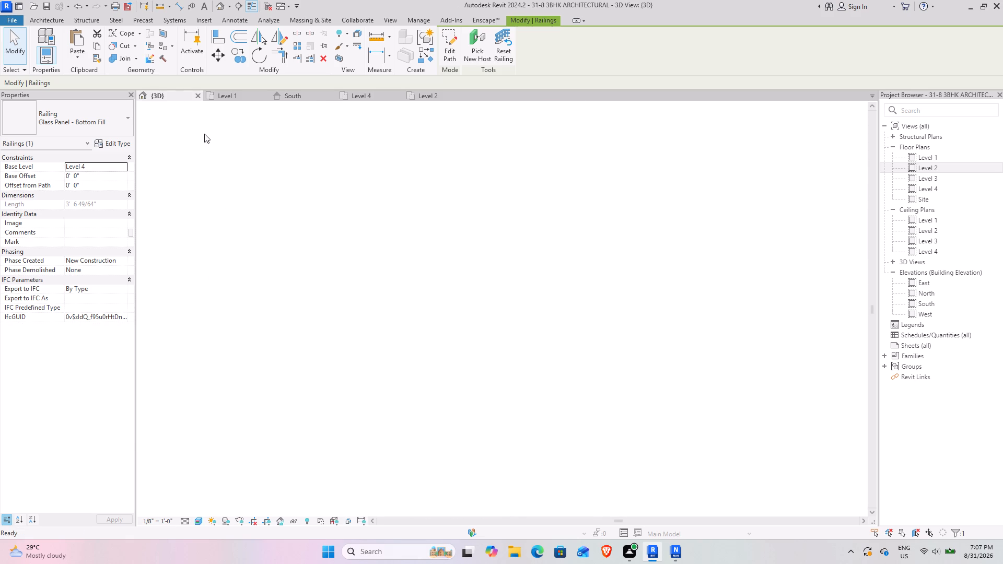
middle_click_drag(332, 287, 488, 244, "shift")
left_click(512, 278)
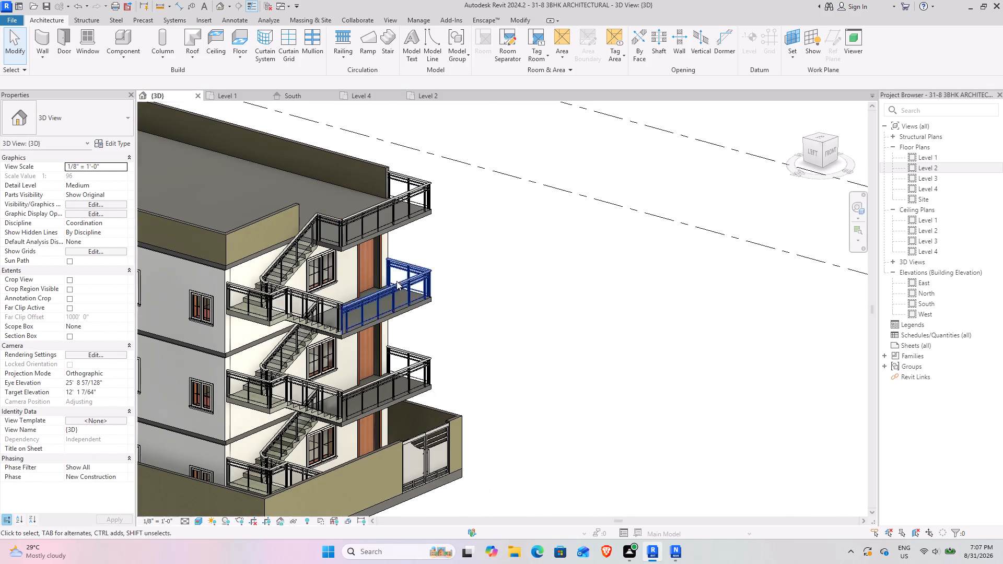
scroll(328, 266, "up", 6)
scroll(335, 266, "down", 8)
middle_click_drag(499, 255, 399, 272, "shift")
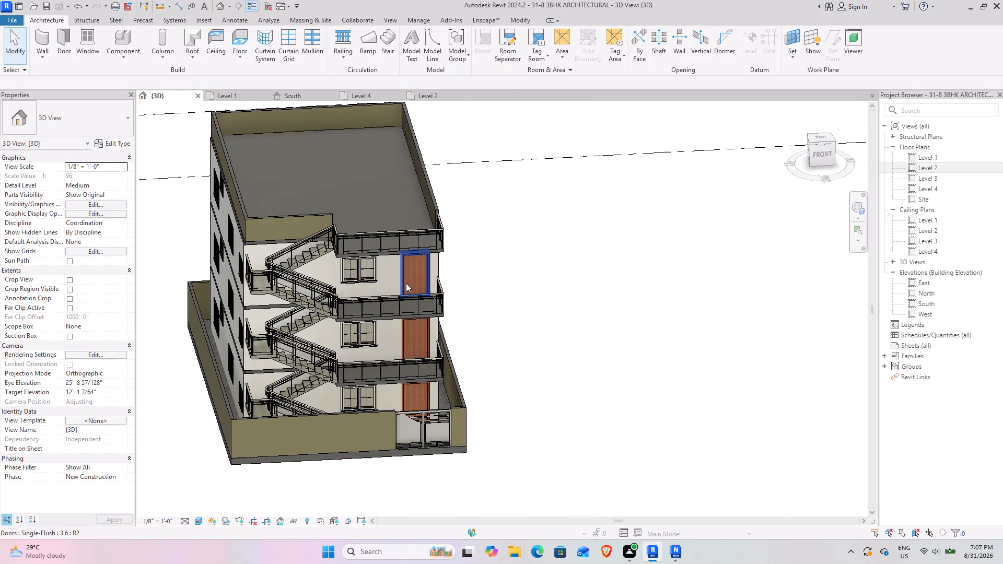
left_click(605, 383)
middle_click_drag(596, 381, 428, 350, "shift")
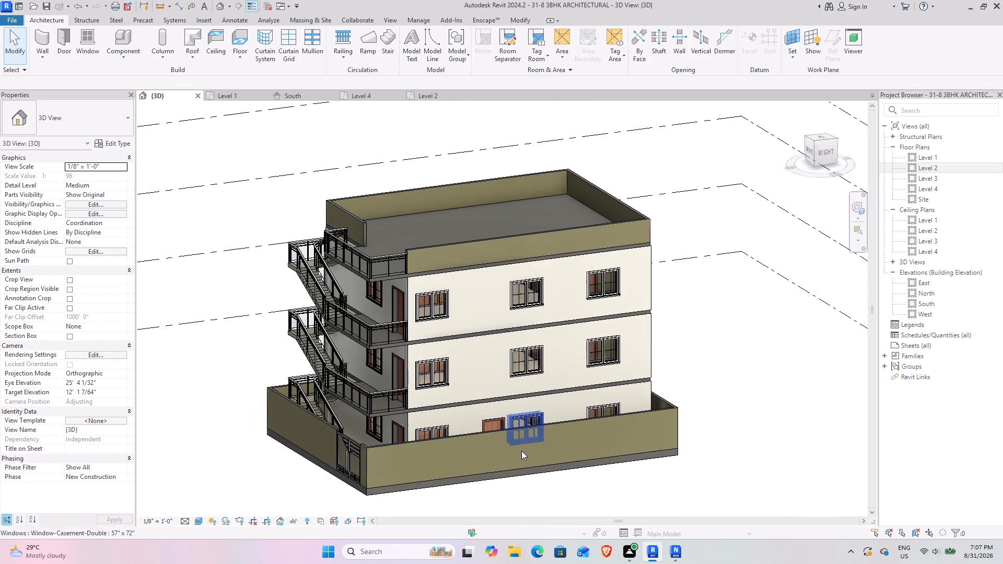
middle_click_drag(404, 462, 463, 410, "shift")
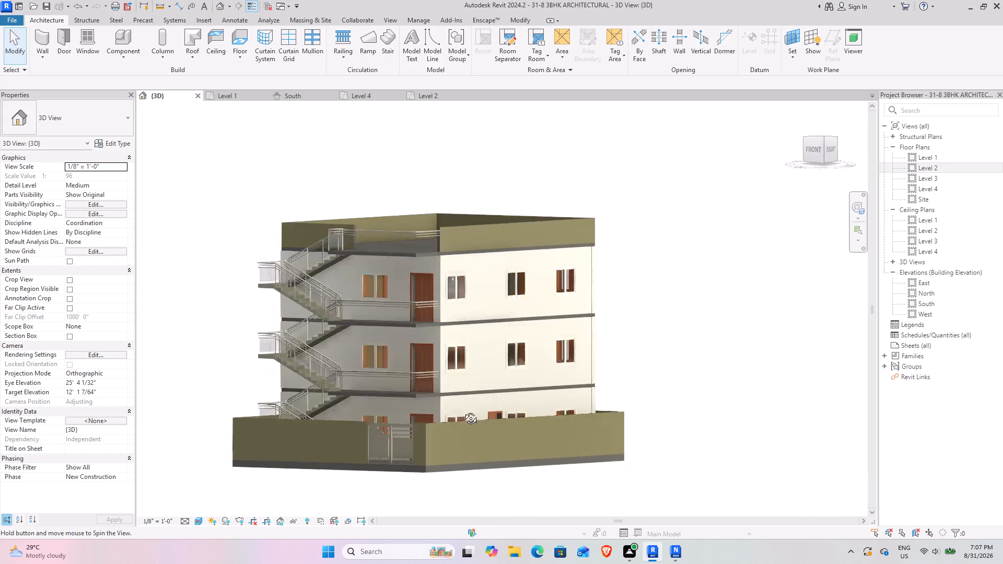
middle_click_drag(463, 410, 440, 455, "shift")
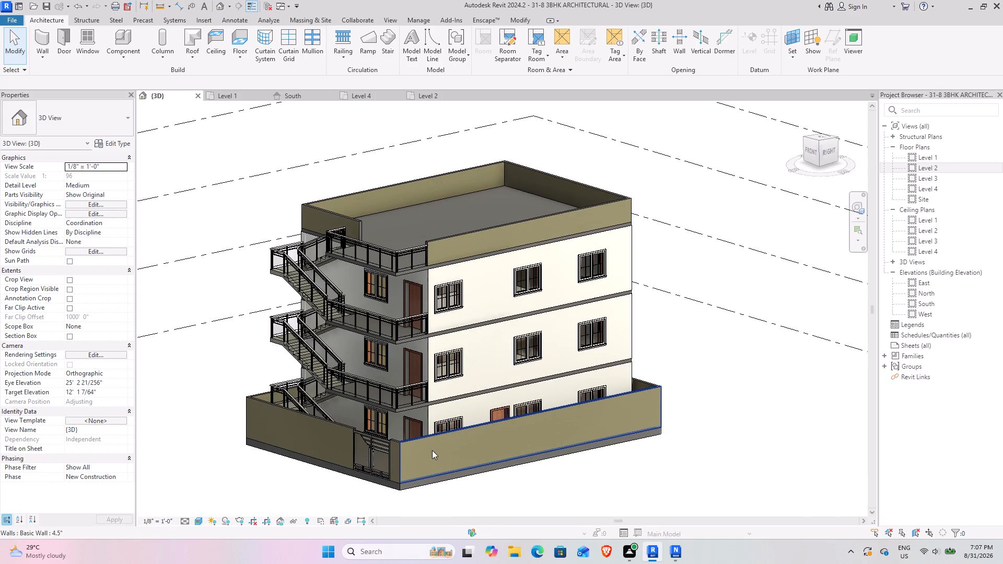
middle_click_drag(364, 459, 414, 461, "shift")
middle_click_drag(334, 470, 427, 503, "shift")
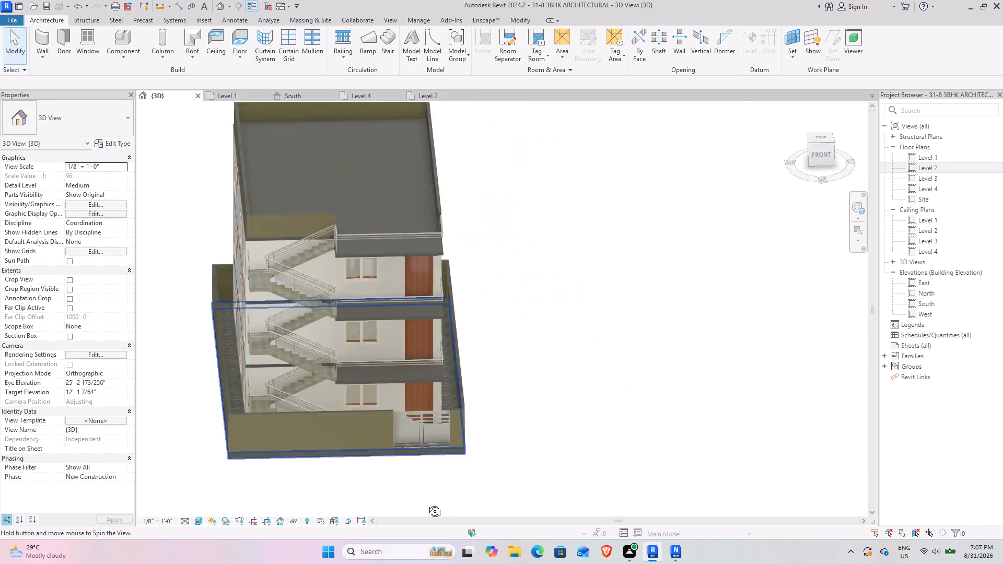
middle_click_drag(427, 503, 485, 477, "shift")
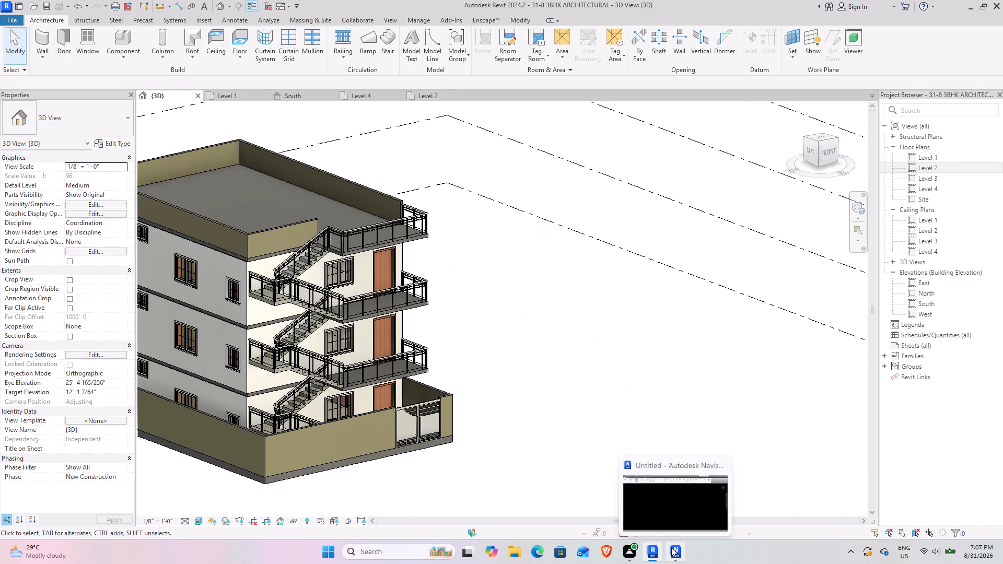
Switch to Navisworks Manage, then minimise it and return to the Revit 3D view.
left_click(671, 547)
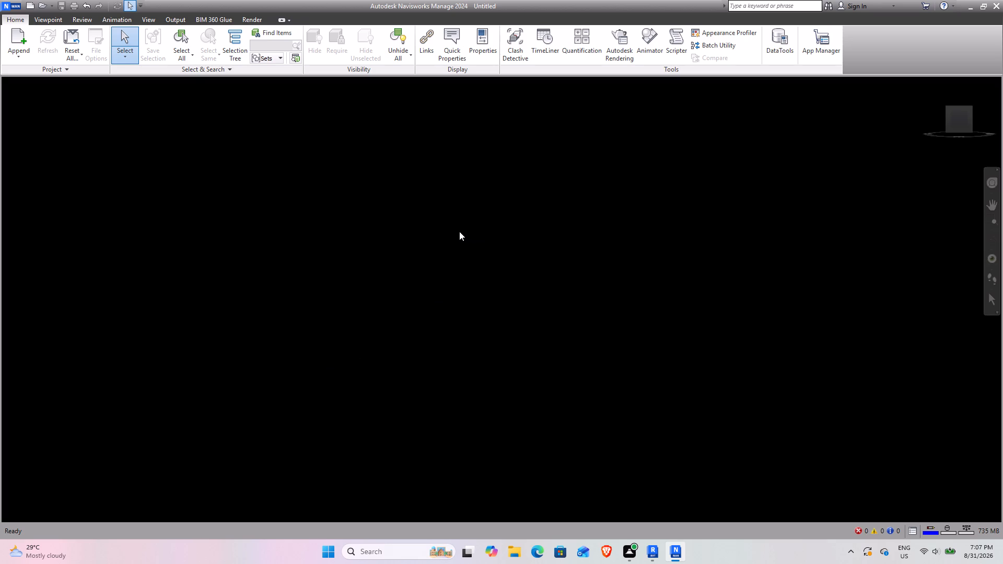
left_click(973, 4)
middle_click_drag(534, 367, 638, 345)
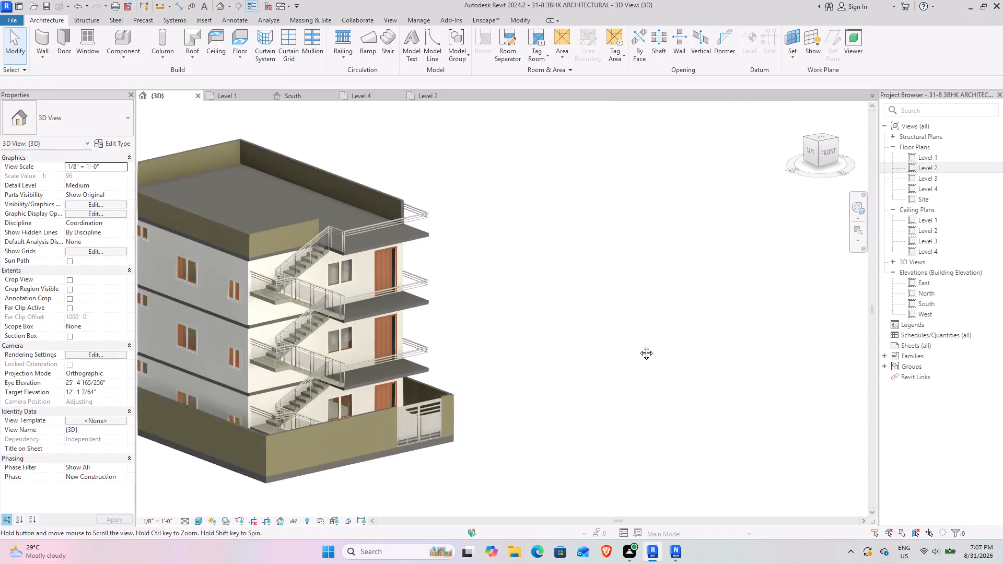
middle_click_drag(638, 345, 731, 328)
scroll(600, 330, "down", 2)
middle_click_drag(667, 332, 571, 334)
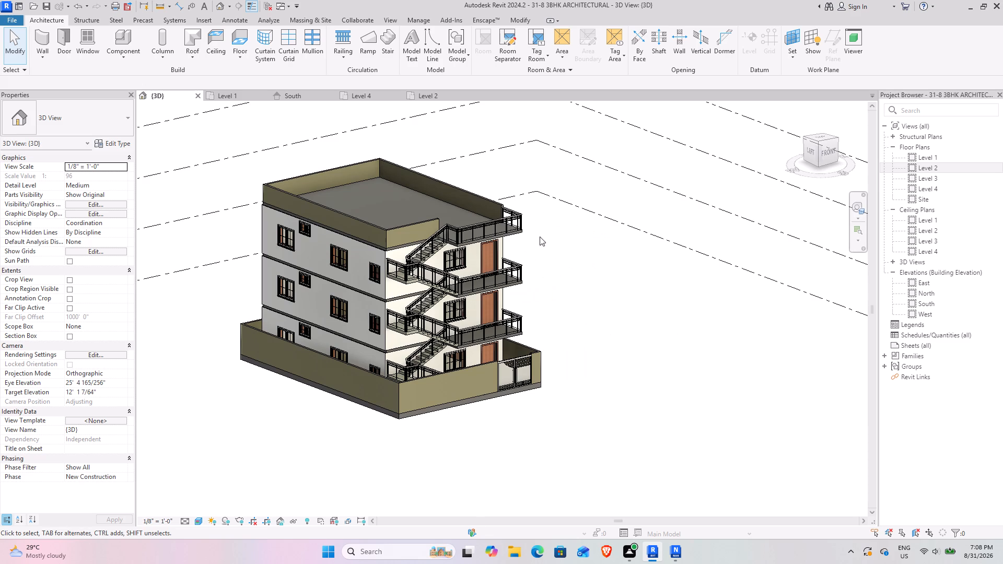
Create a new project from the Structural Analysis-Default template in the English-Imperial templates folder.
left_click(12, 19)
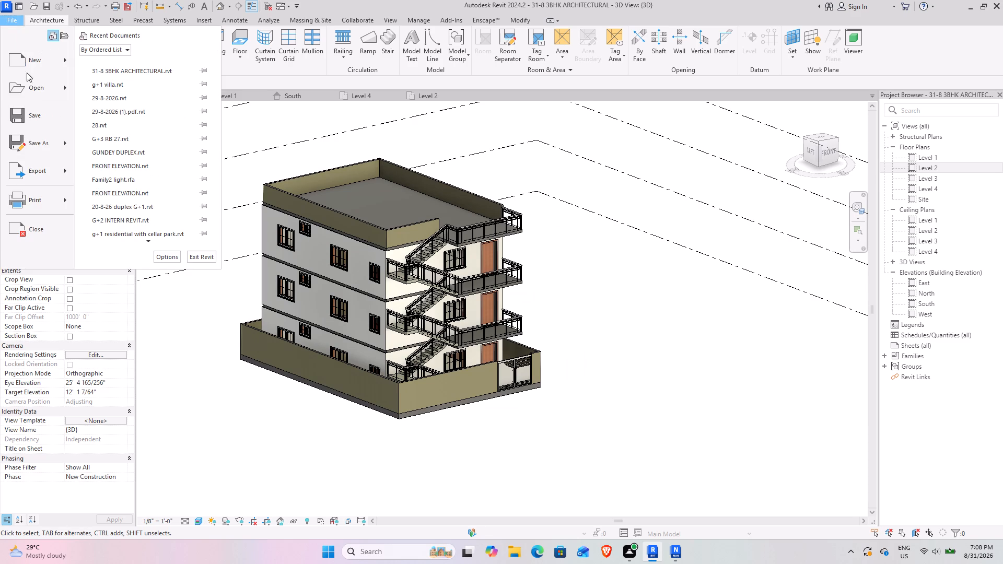
left_click(30, 64)
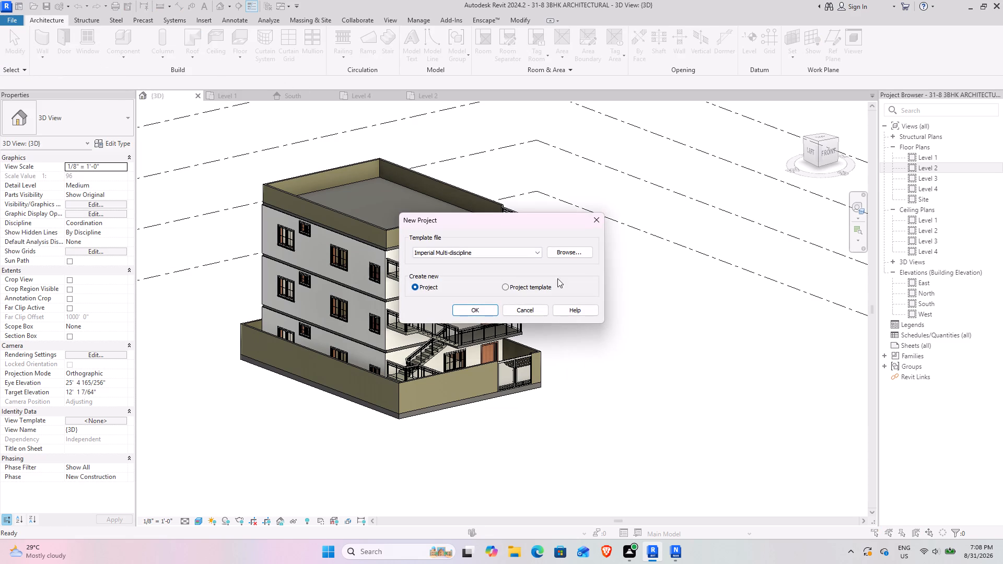
left_click(563, 254)
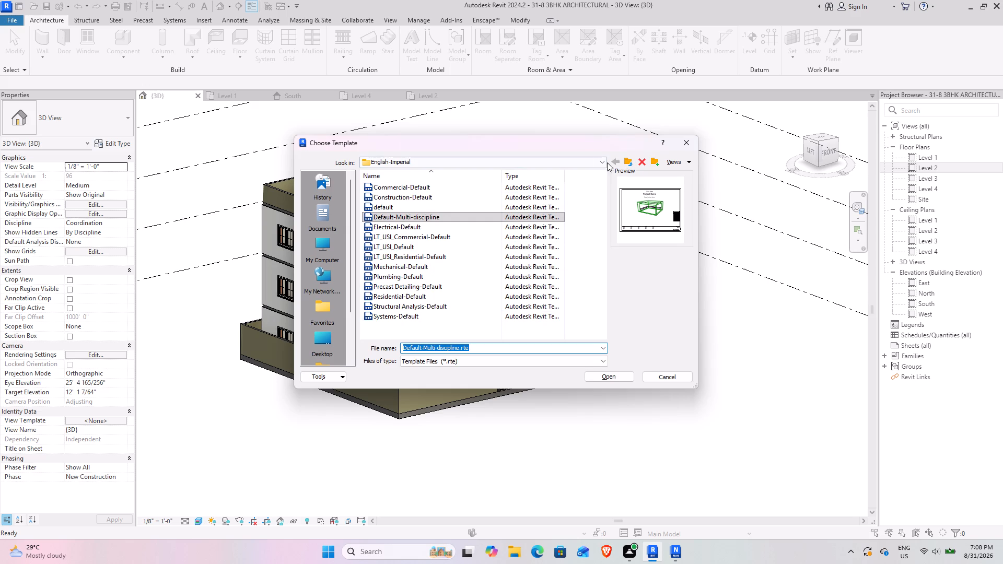
left_click(632, 159)
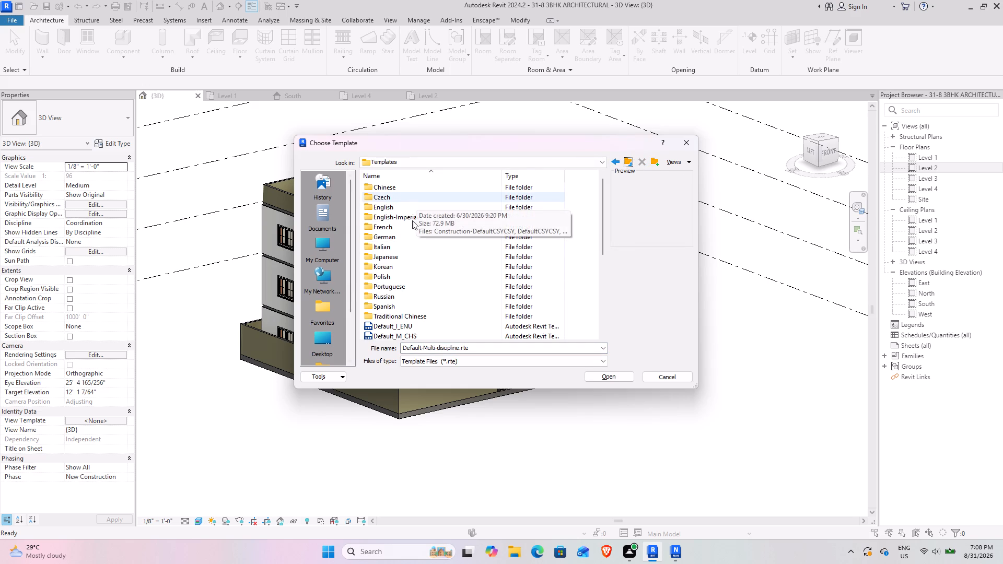
double_click(396, 218)
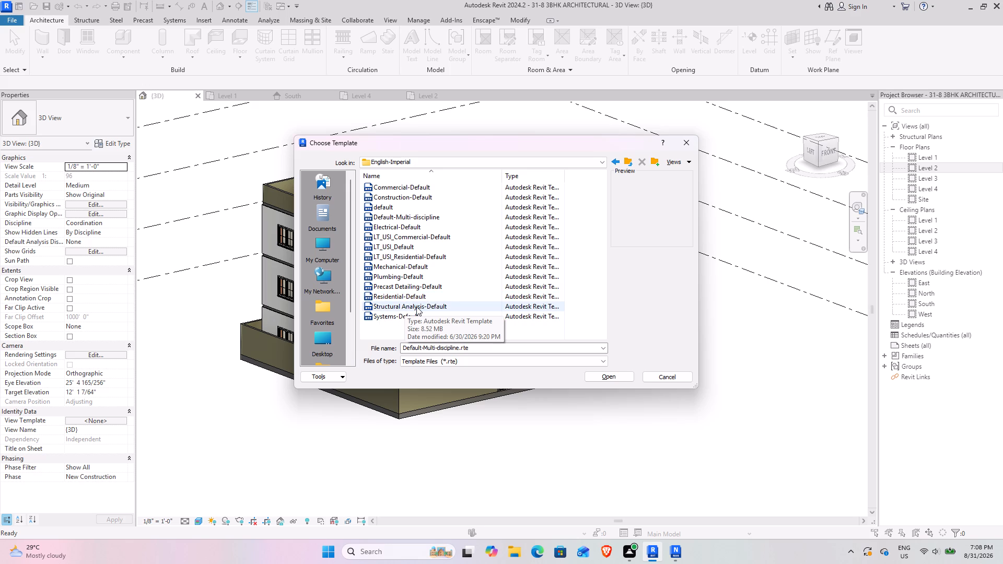
left_click(416, 307)
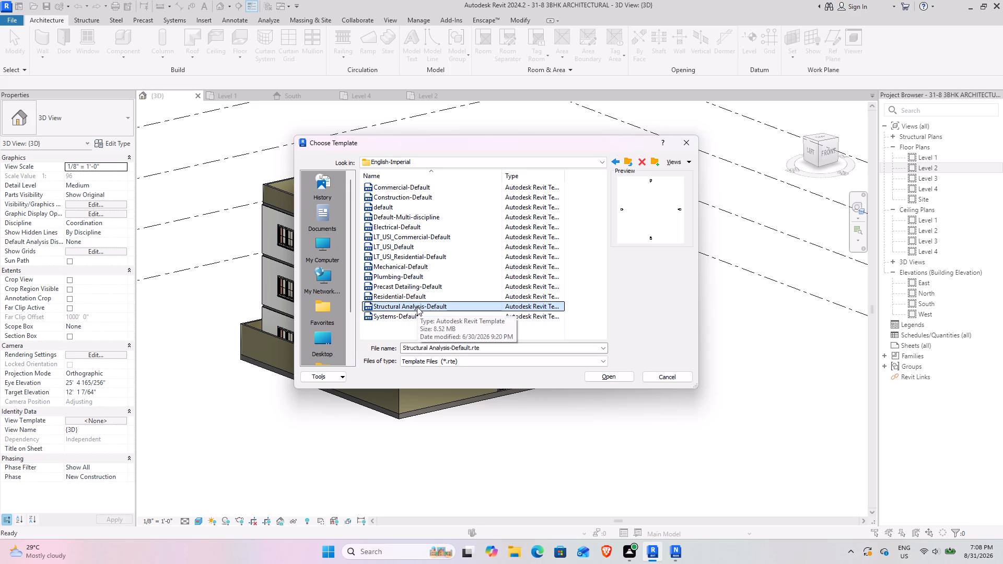
left_click(604, 381)
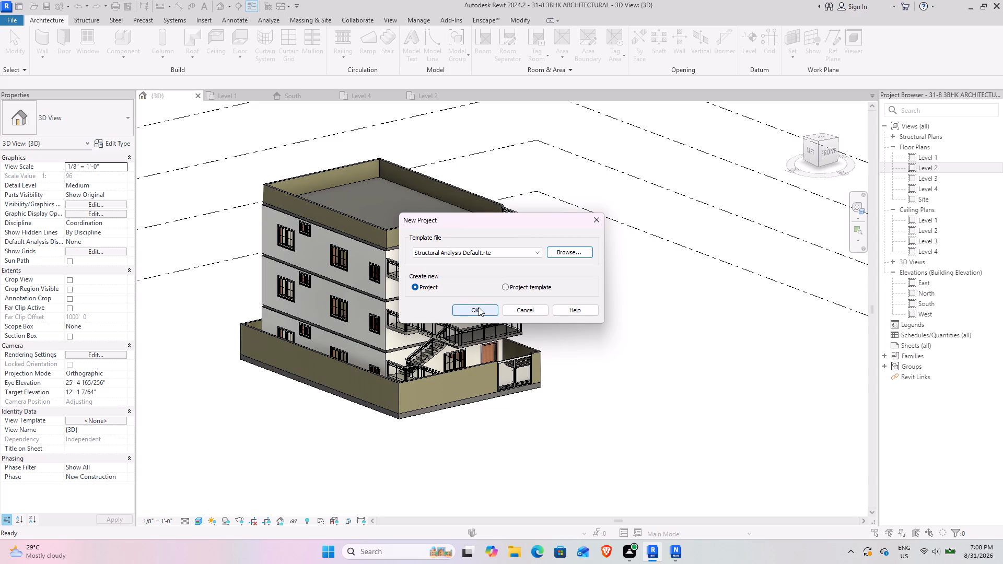
left_click(479, 307)
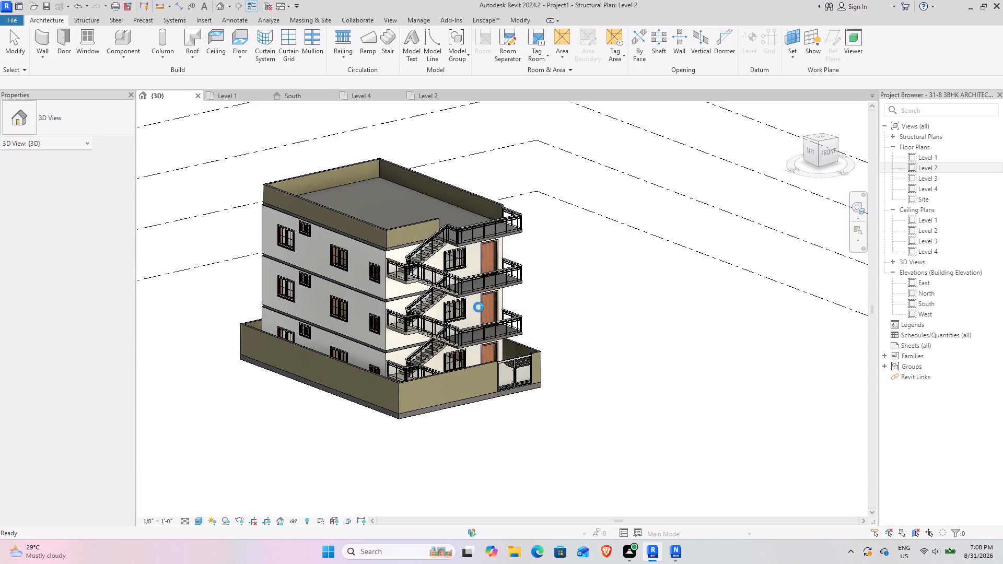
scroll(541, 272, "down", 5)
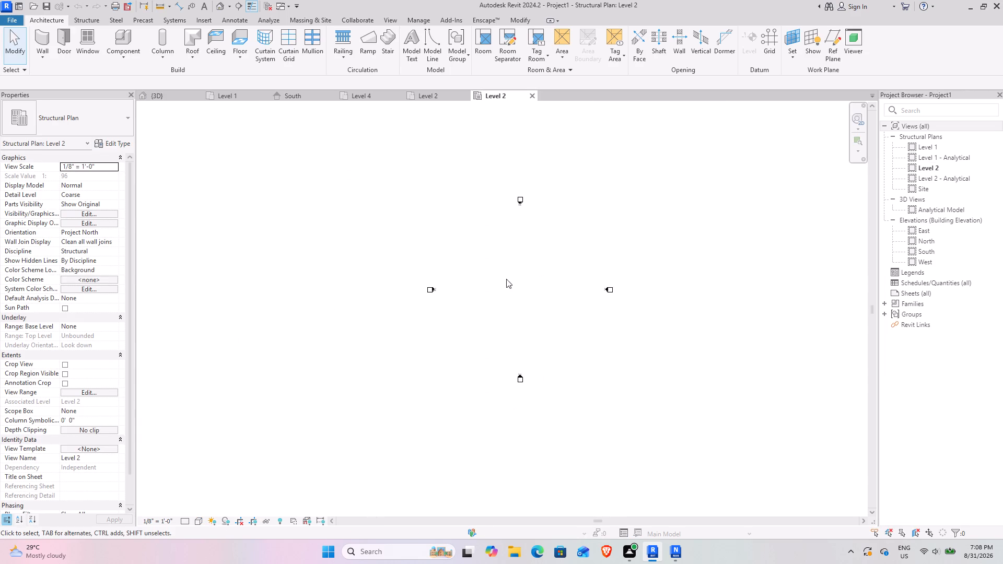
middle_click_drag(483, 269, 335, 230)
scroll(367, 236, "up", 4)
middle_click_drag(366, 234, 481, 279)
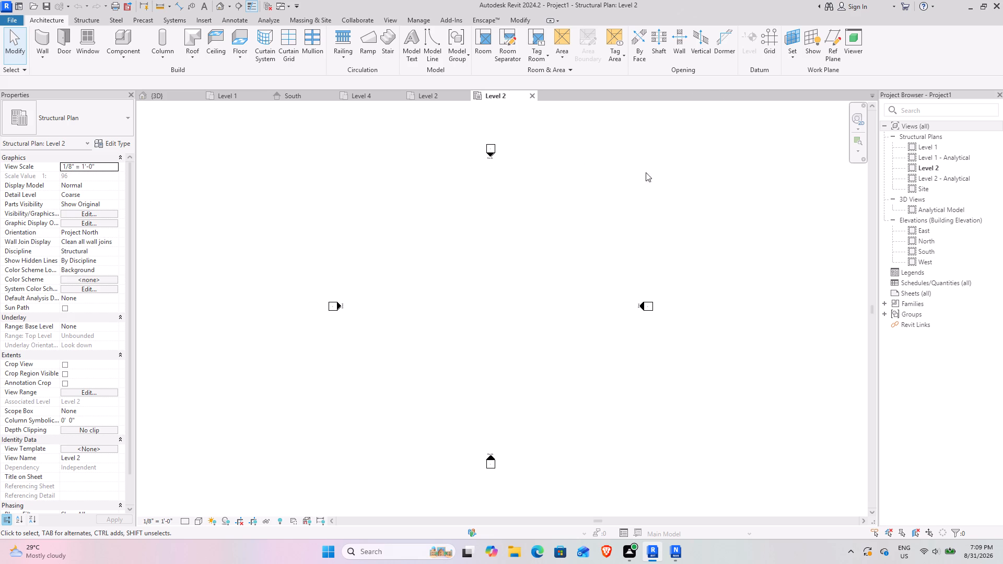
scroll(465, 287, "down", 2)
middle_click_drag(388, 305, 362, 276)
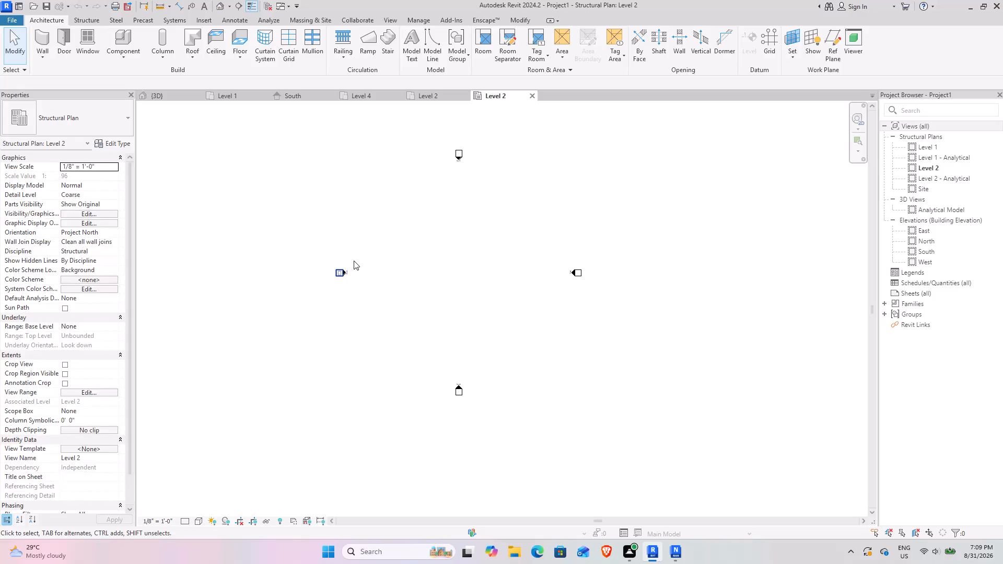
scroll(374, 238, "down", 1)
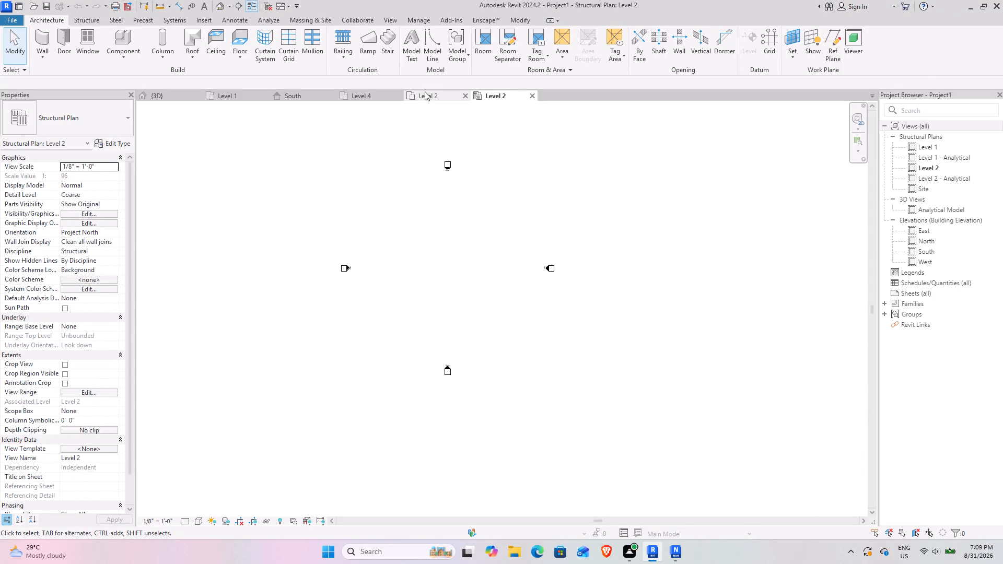
Delete both default levels, Level 1 and Level 2, in the new project's North elevation, including their associated plan views.
double_click(954, 241)
left_click_drag(705, 399, 561, 270)
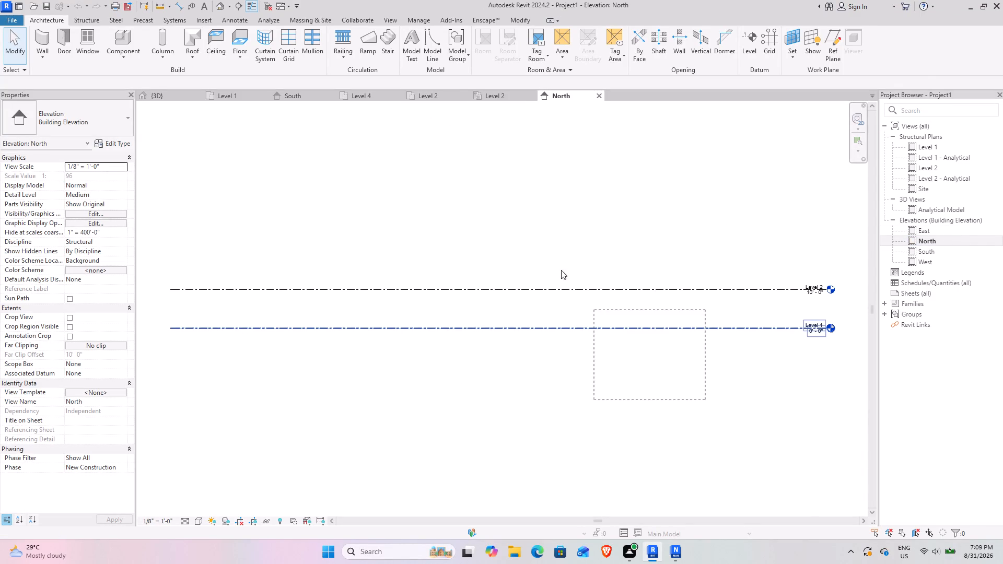
left_click_drag(561, 270, 542, 248)
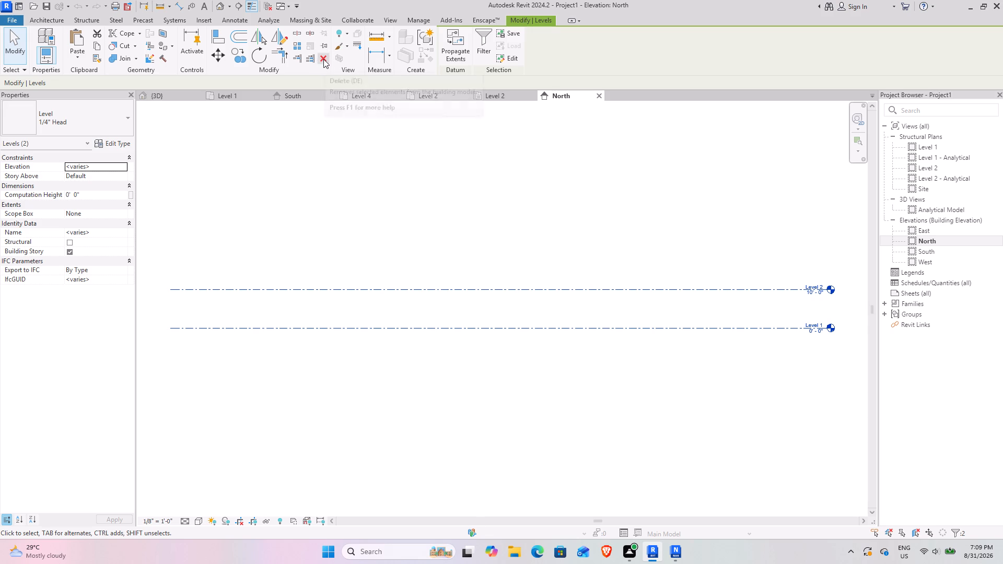
left_click(323, 59)
left_click(543, 311)
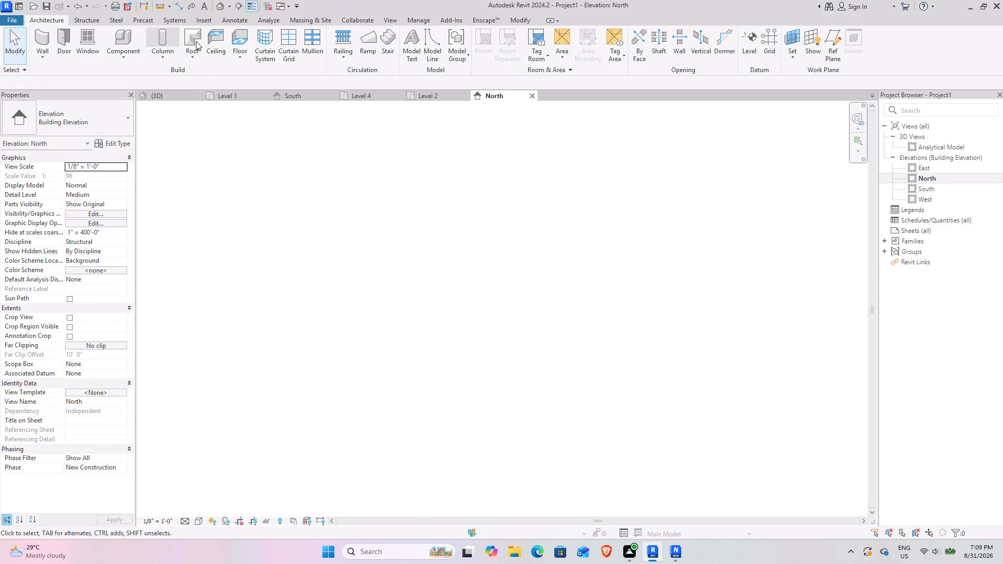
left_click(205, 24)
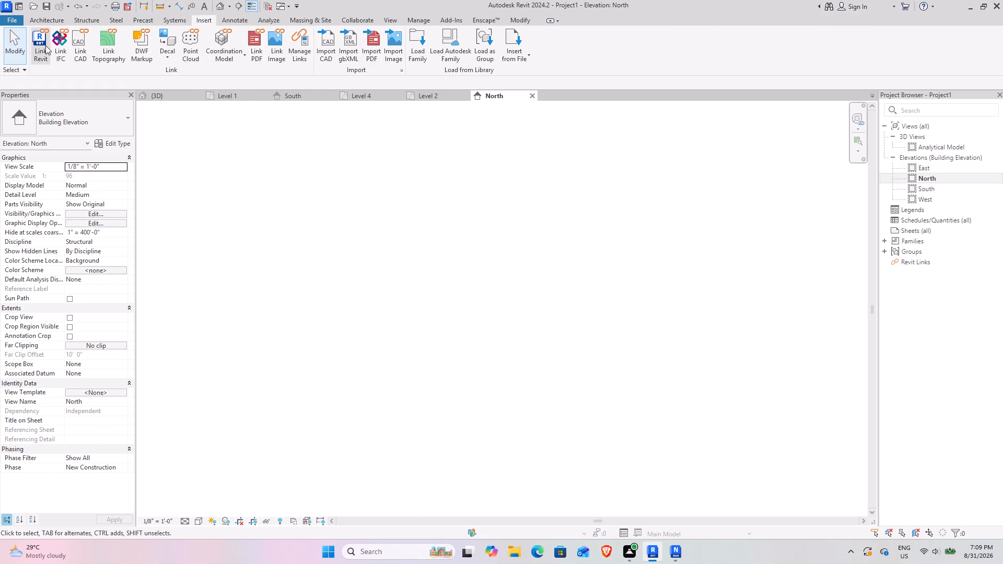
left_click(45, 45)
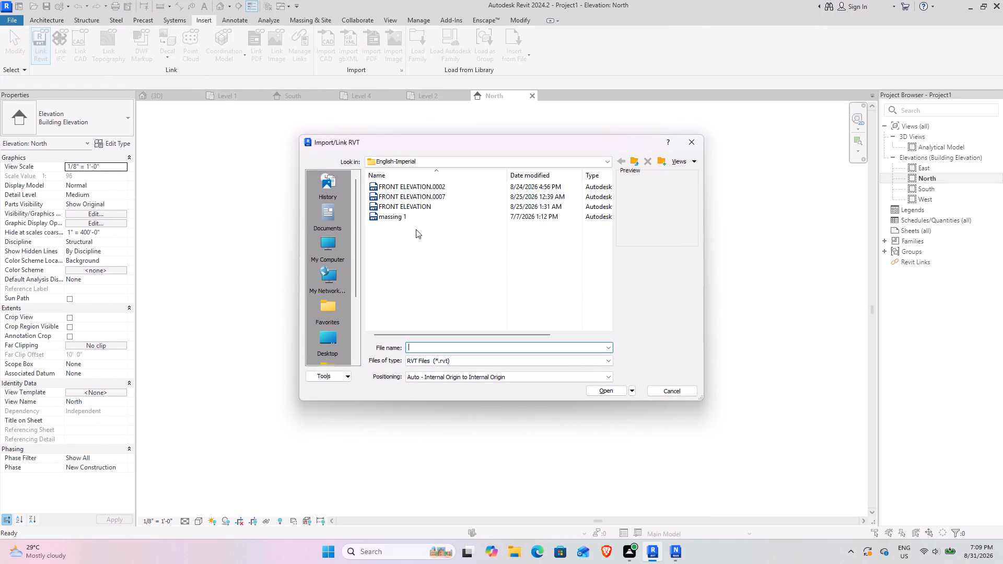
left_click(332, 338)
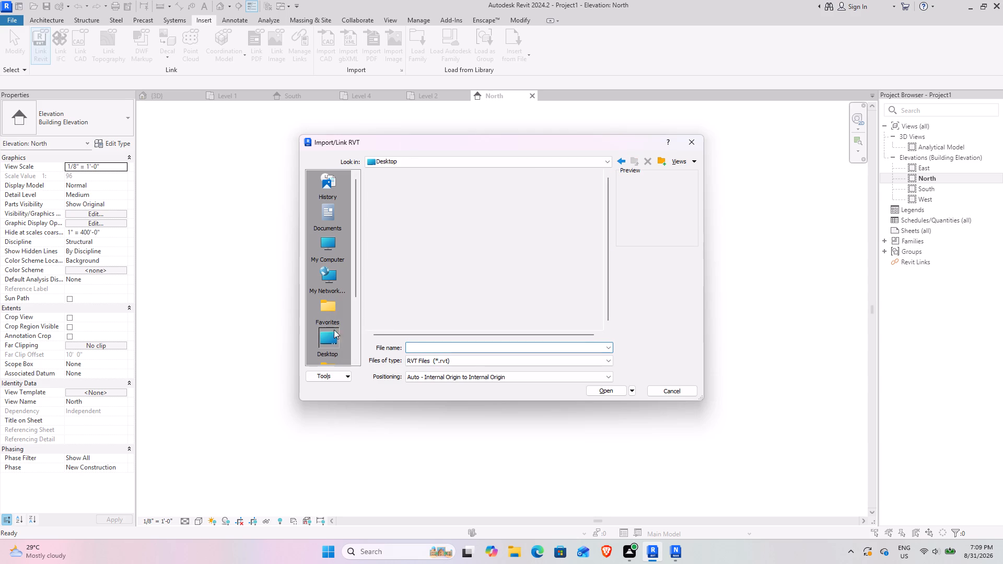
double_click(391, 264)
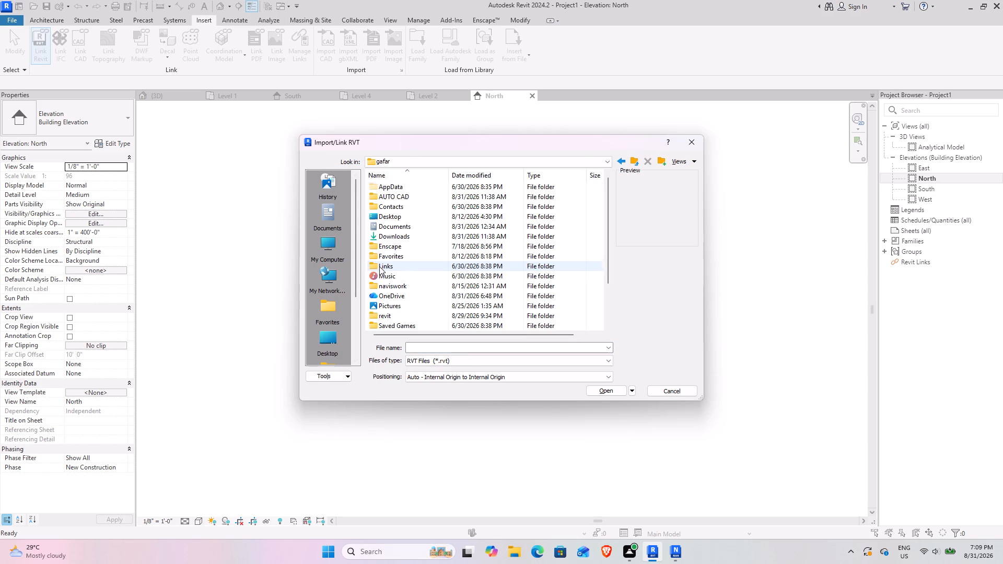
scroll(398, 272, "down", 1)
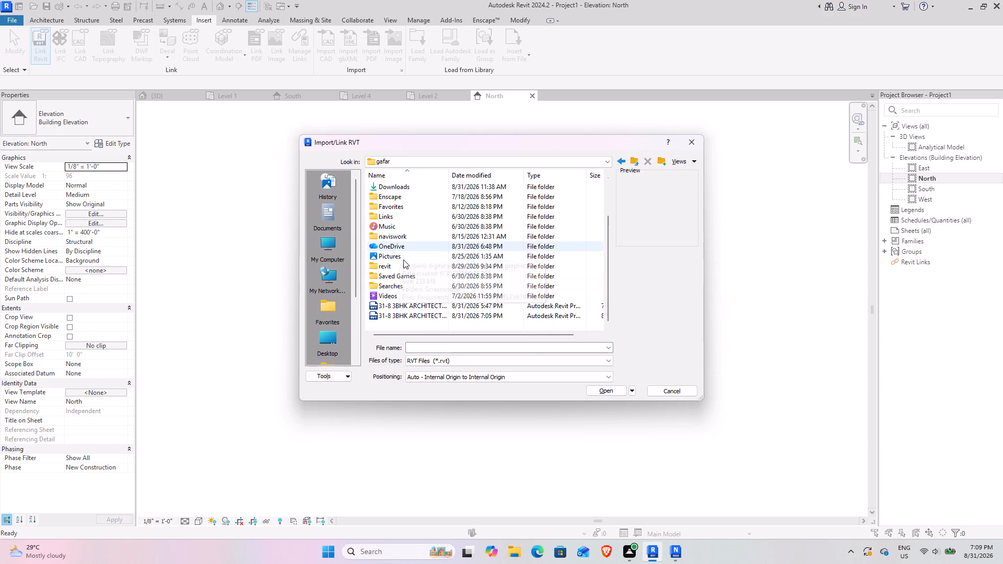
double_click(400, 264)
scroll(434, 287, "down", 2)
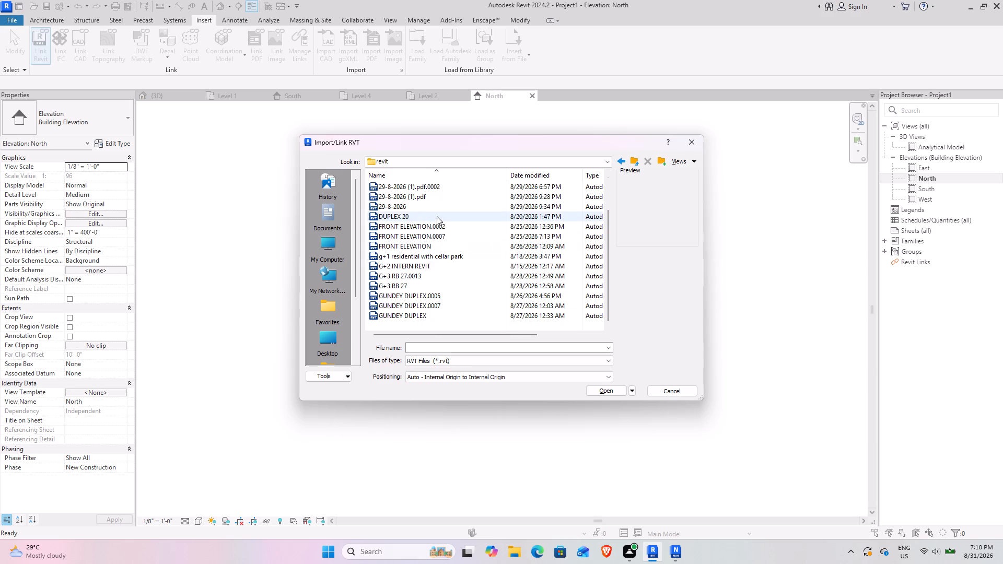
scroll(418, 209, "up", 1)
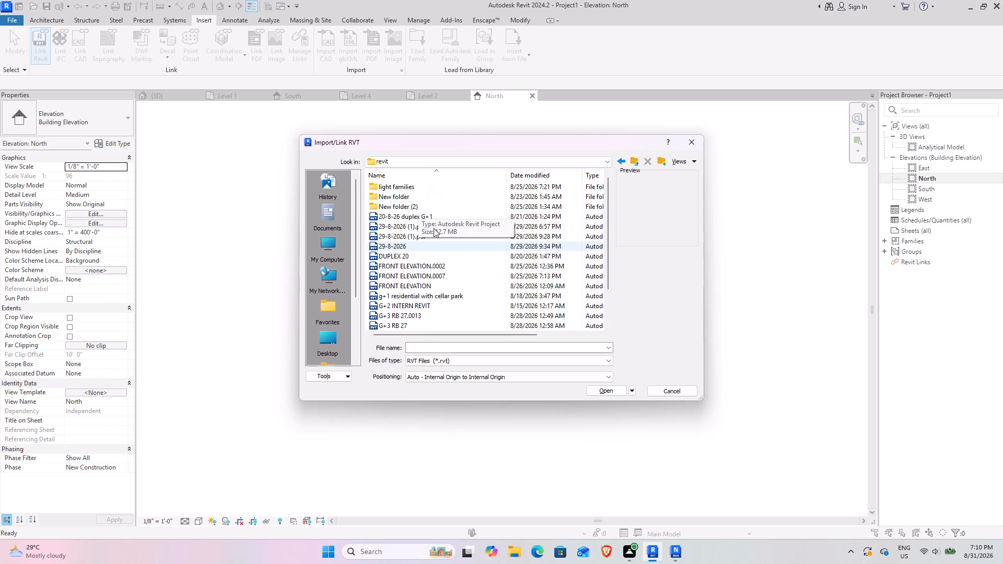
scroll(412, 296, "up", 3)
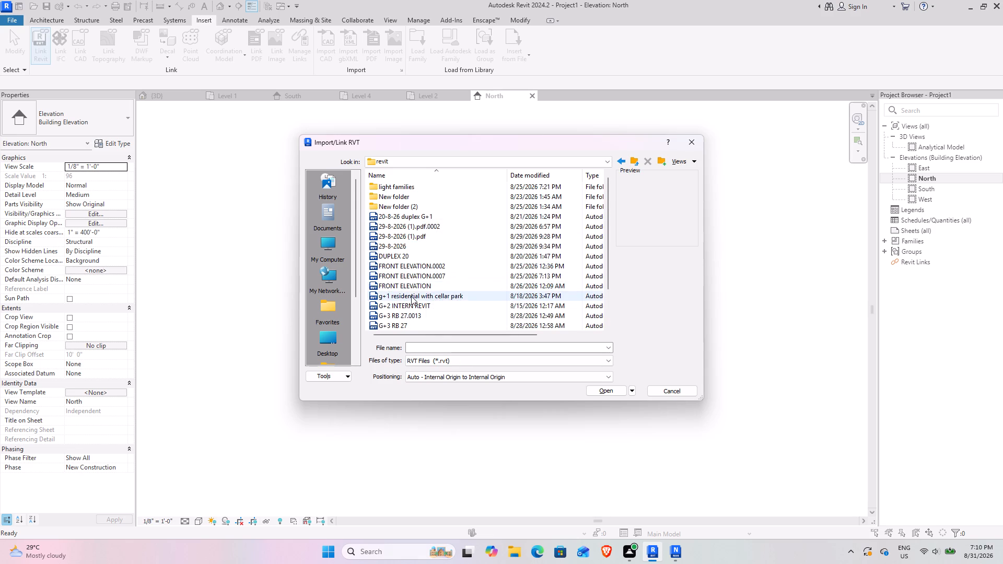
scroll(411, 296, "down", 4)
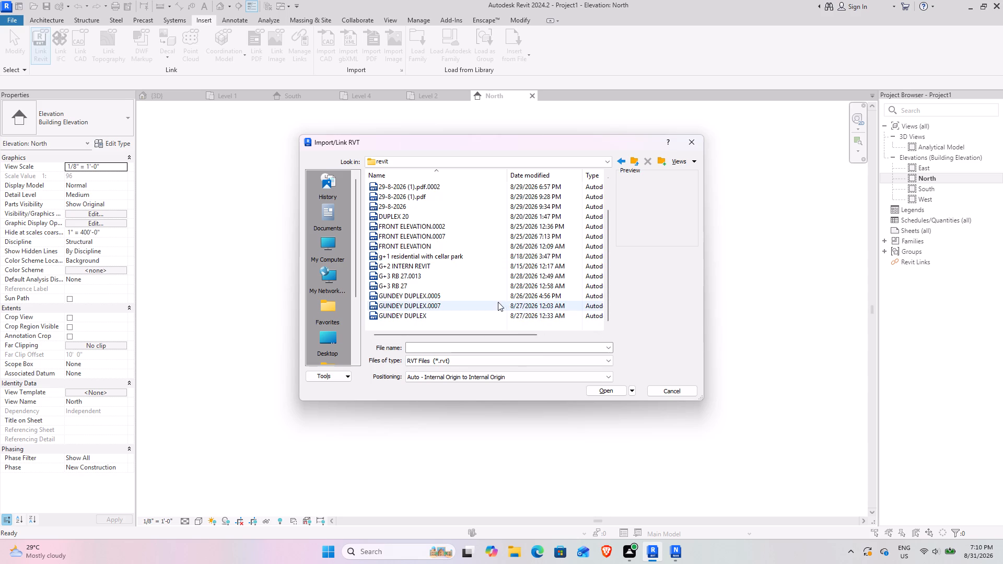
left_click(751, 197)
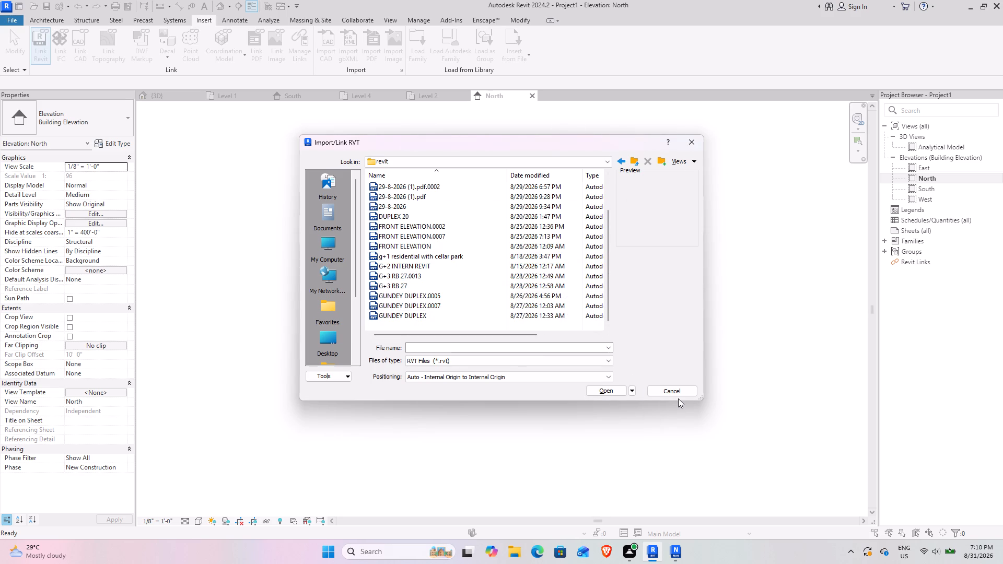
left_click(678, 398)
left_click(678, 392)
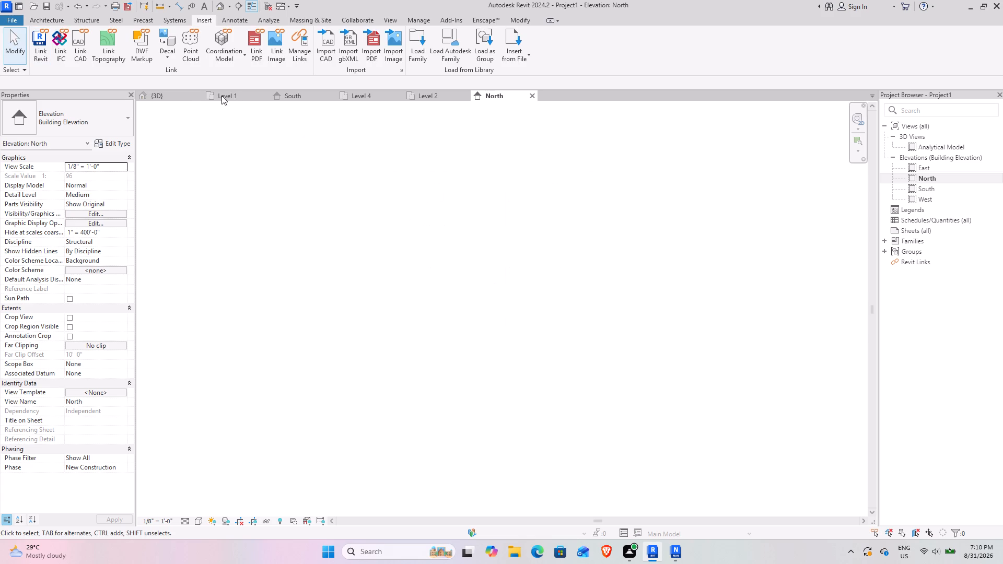
Close all open views of the 31-8 3BHK ARCHITECTURAL project, saving its changes and leaving only the new project's North elevation open.
left_click(430, 96)
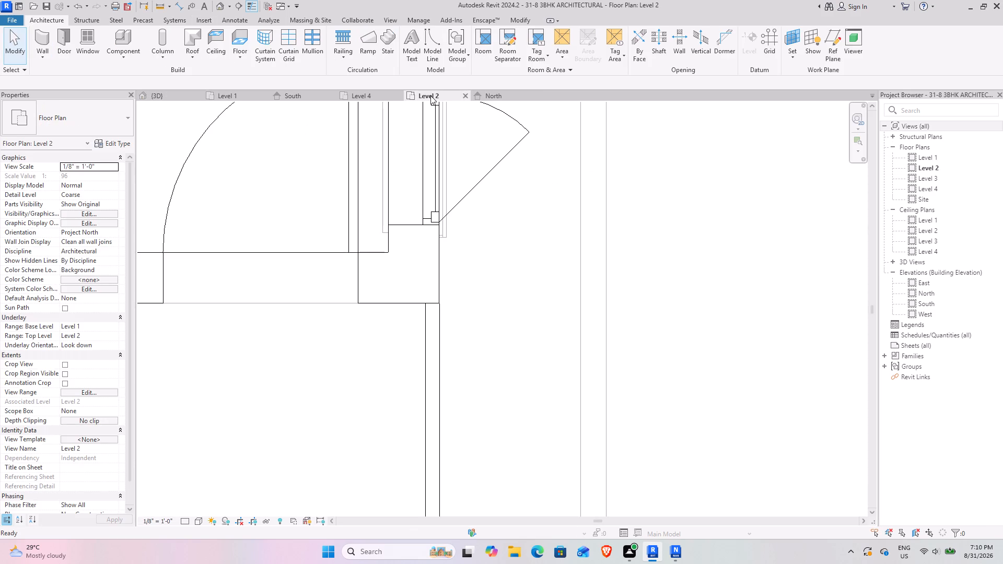
left_click(466, 96)
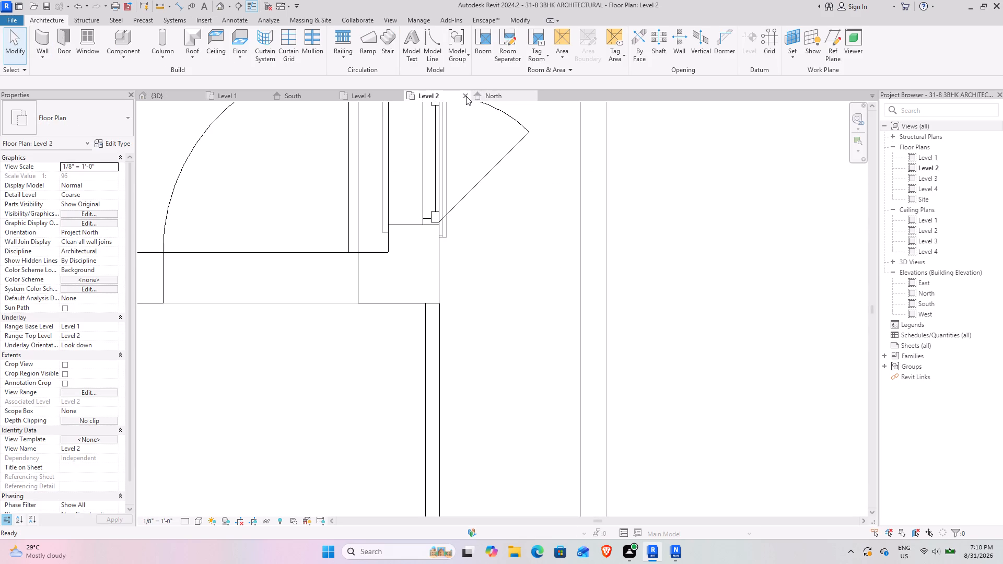
left_click(396, 95)
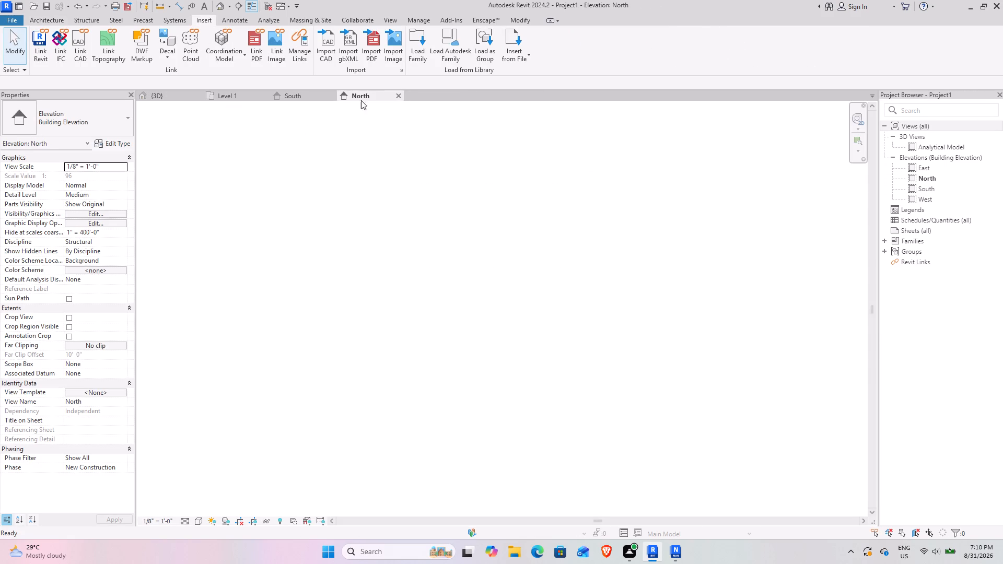
left_click(332, 97)
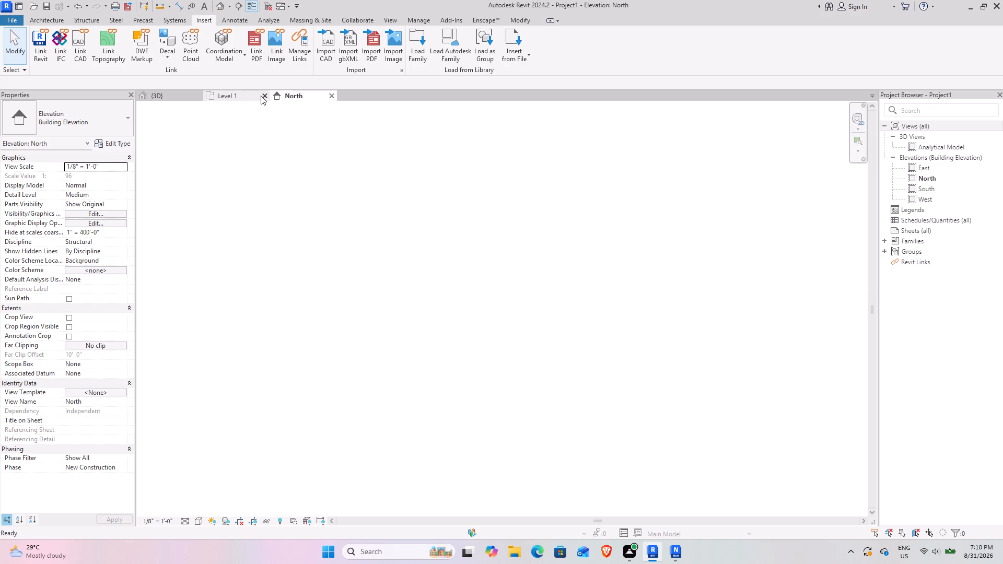
left_click(261, 96)
left_click(201, 95)
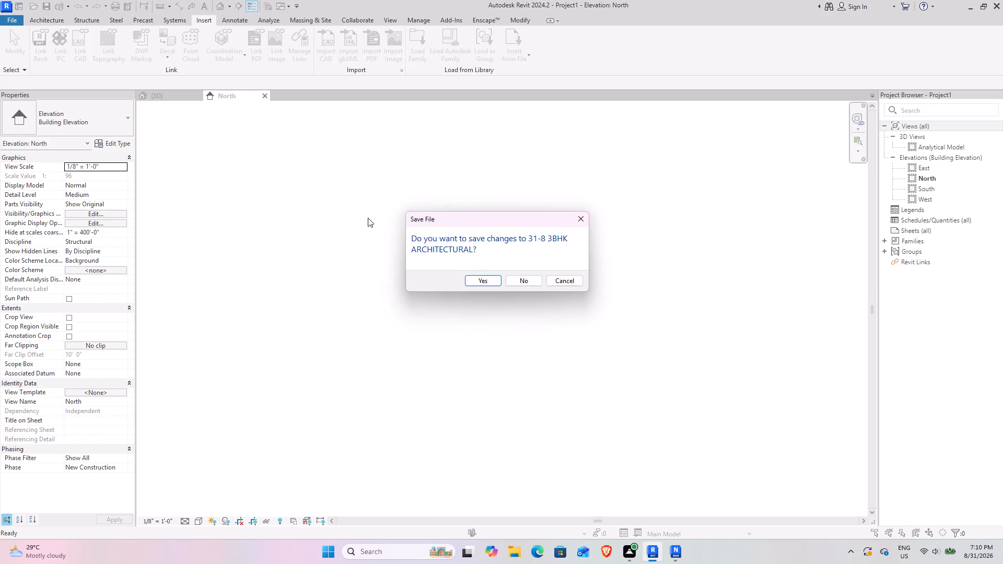
left_click(483, 285)
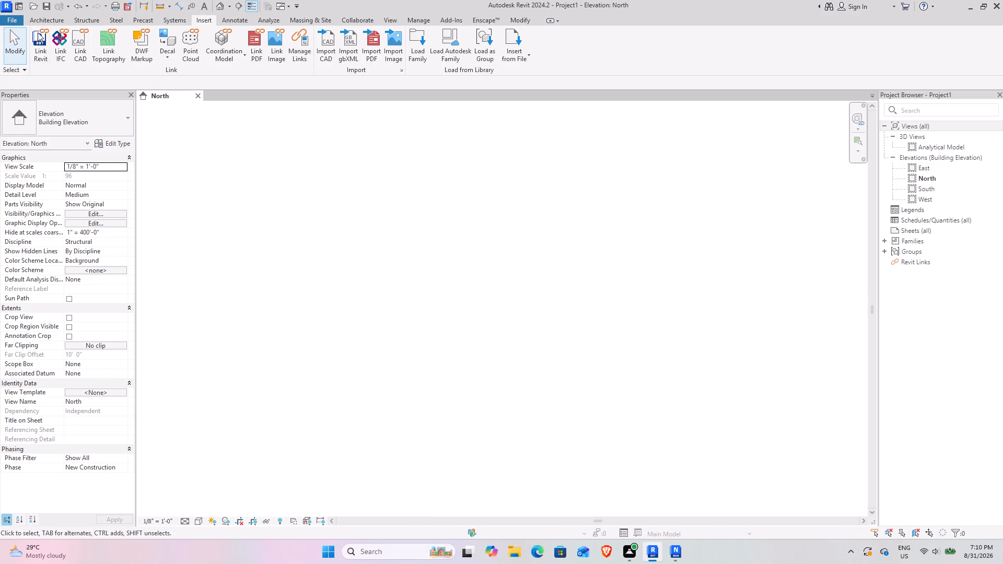
Start linking a Revit model and browse from the Desktop location to the user's home folder.
left_click(38, 32)
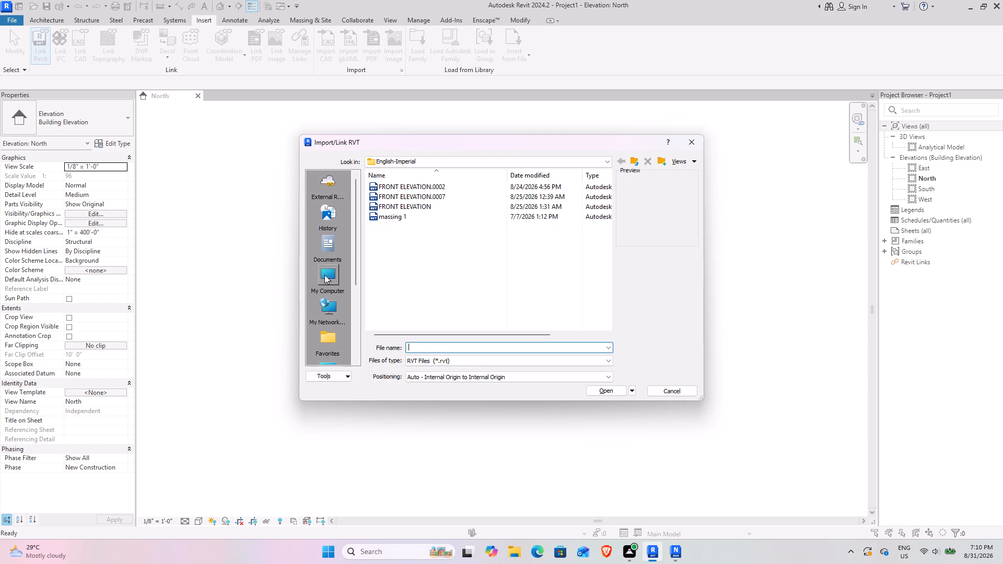
scroll(324, 255, "down", 2)
left_click(330, 242)
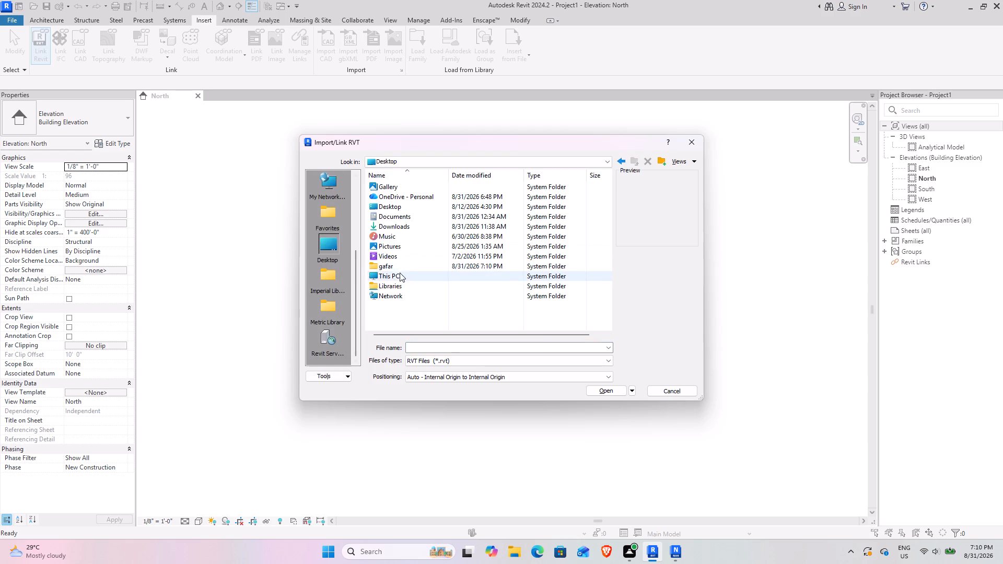
double_click(391, 265)
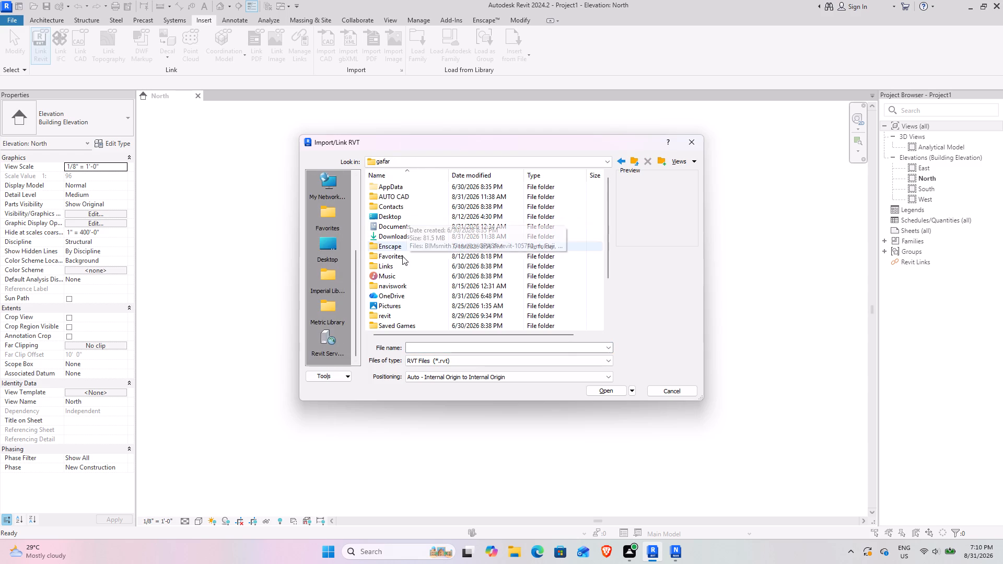
Look through the revit folder, its New folder and New folder (2) subfolders, and the AUTO CAD folder for the architectural model.
double_click(397, 318)
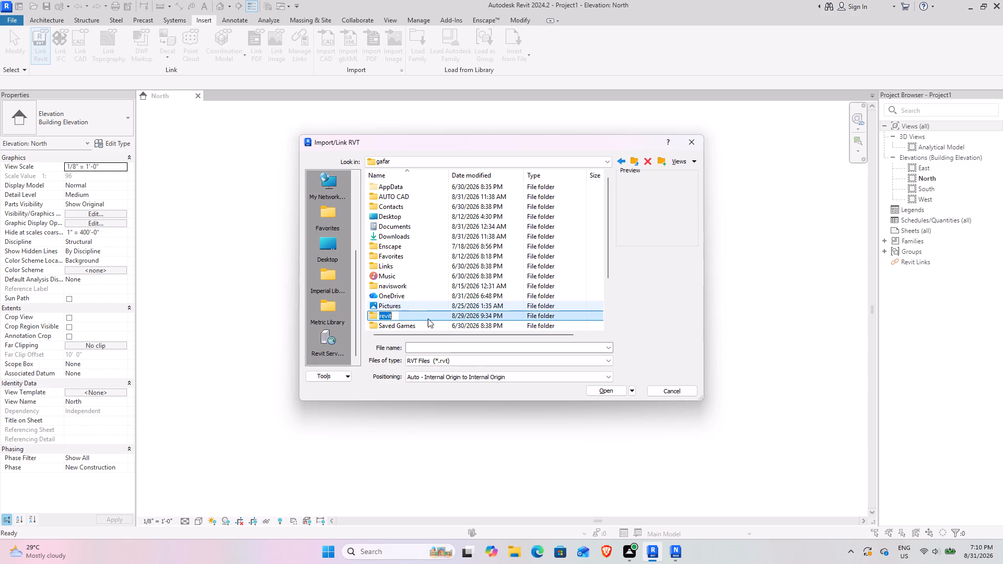
double_click(441, 318)
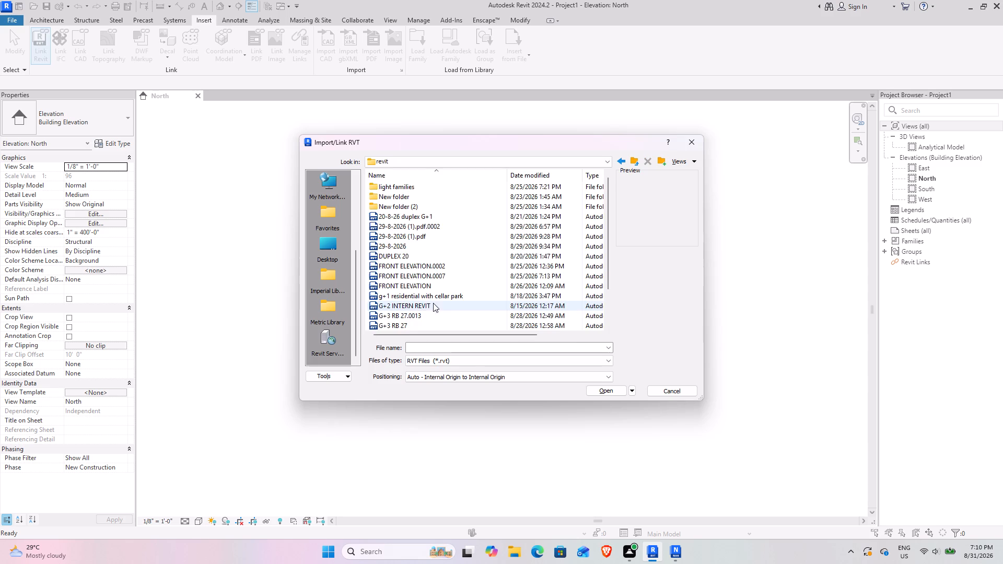
scroll(426, 295, "down", 3)
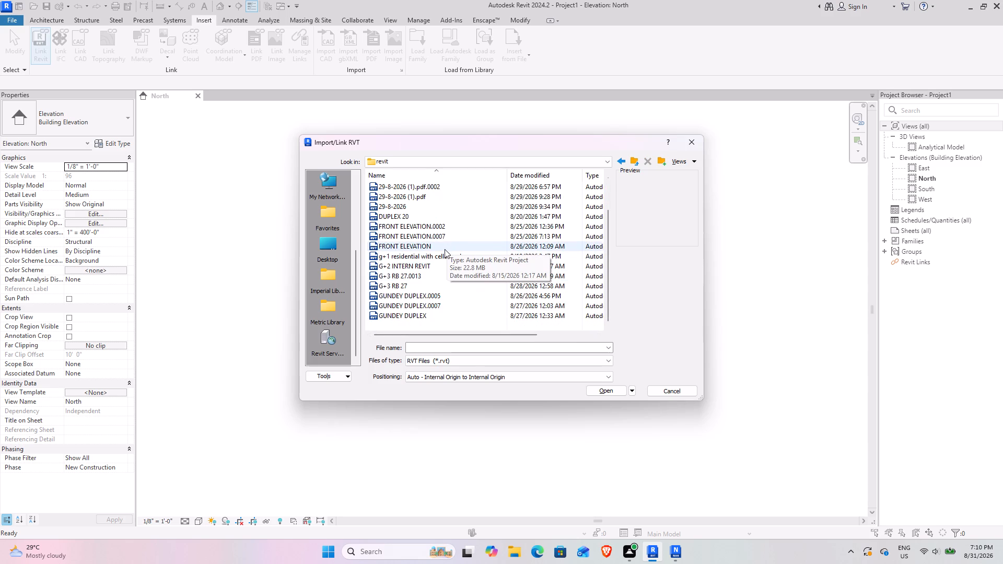
scroll(443, 291, "up", 2)
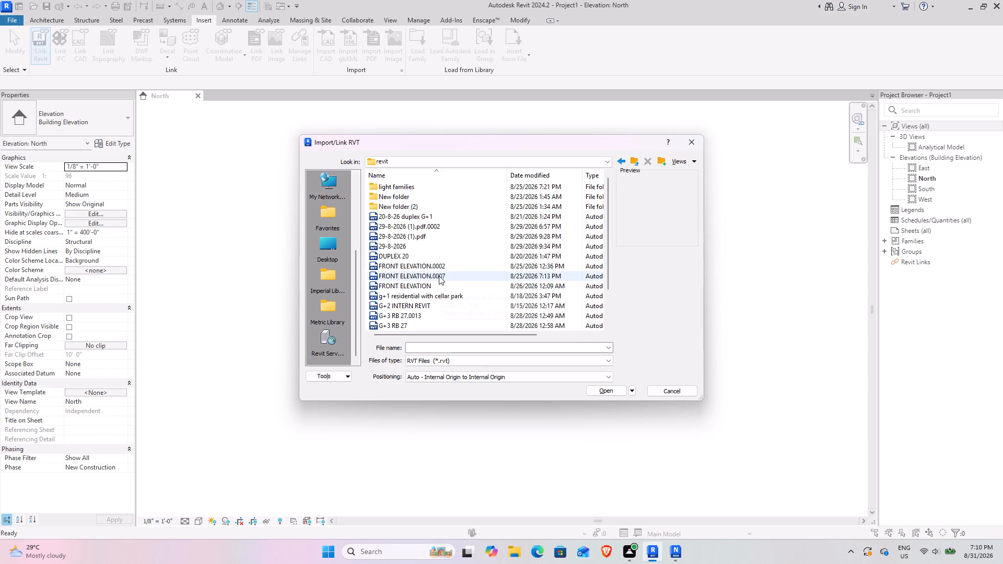
scroll(439, 276, "up", 2)
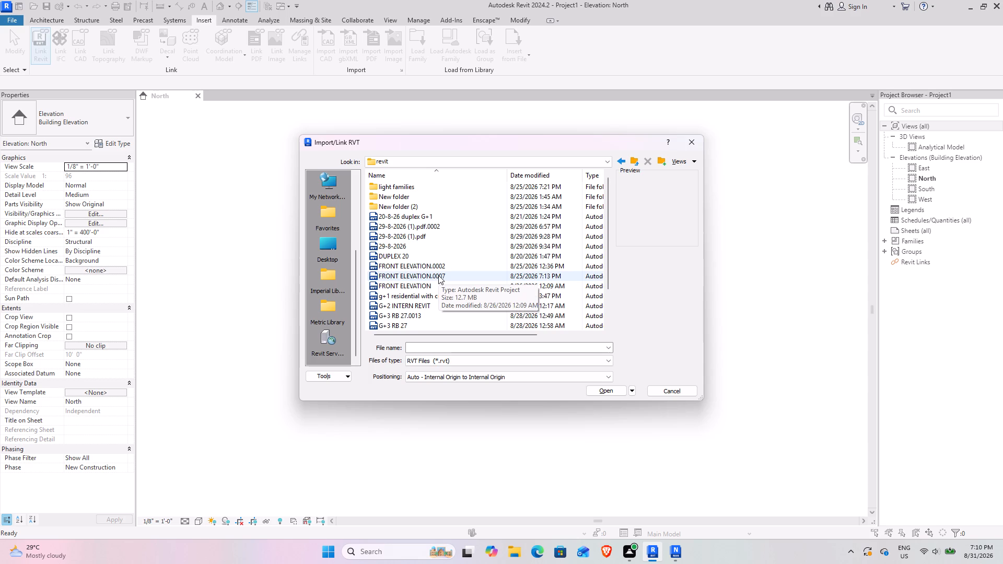
scroll(438, 275, "down", 3)
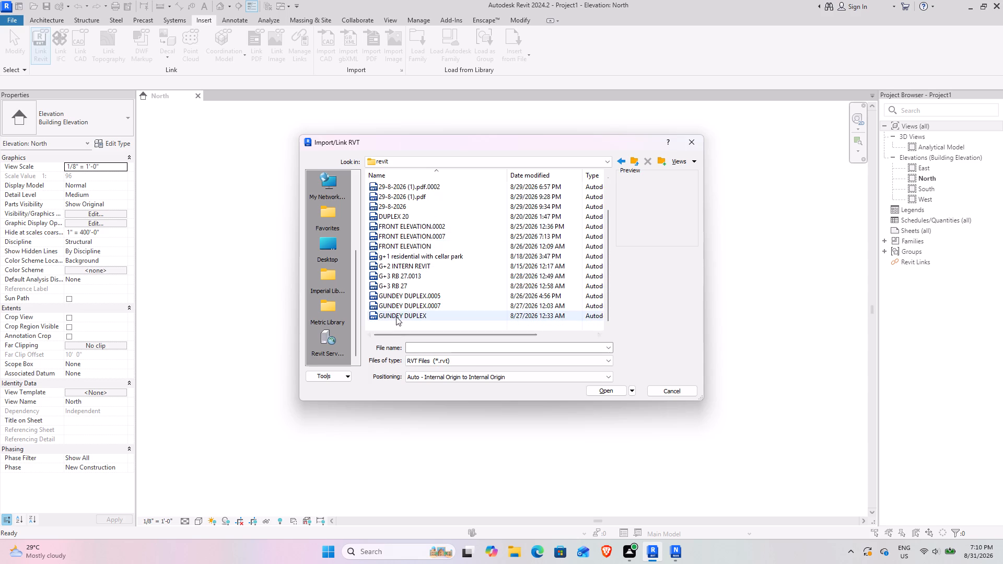
scroll(430, 257, "up", 2)
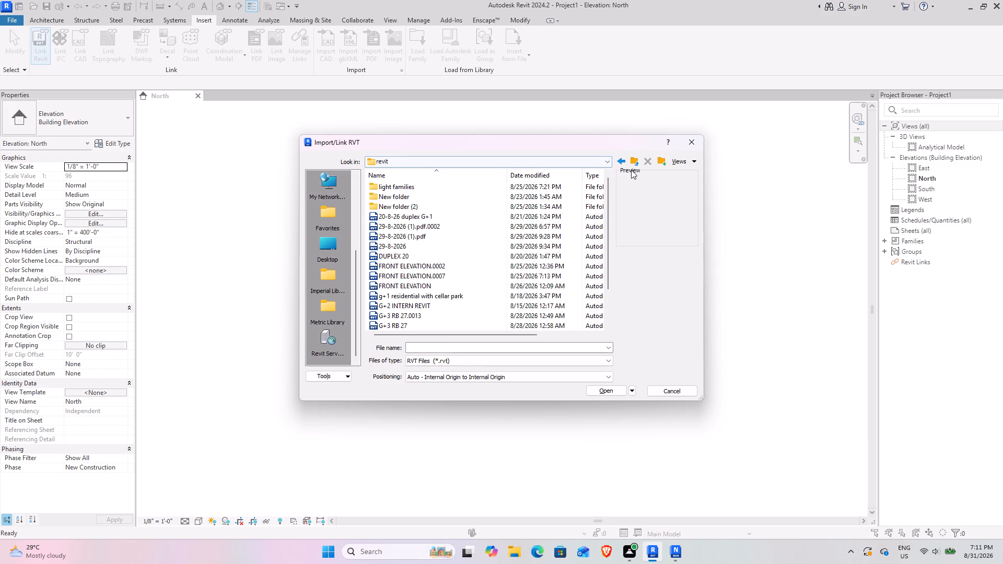
scroll(439, 251, "up", 3)
double_click(427, 193)
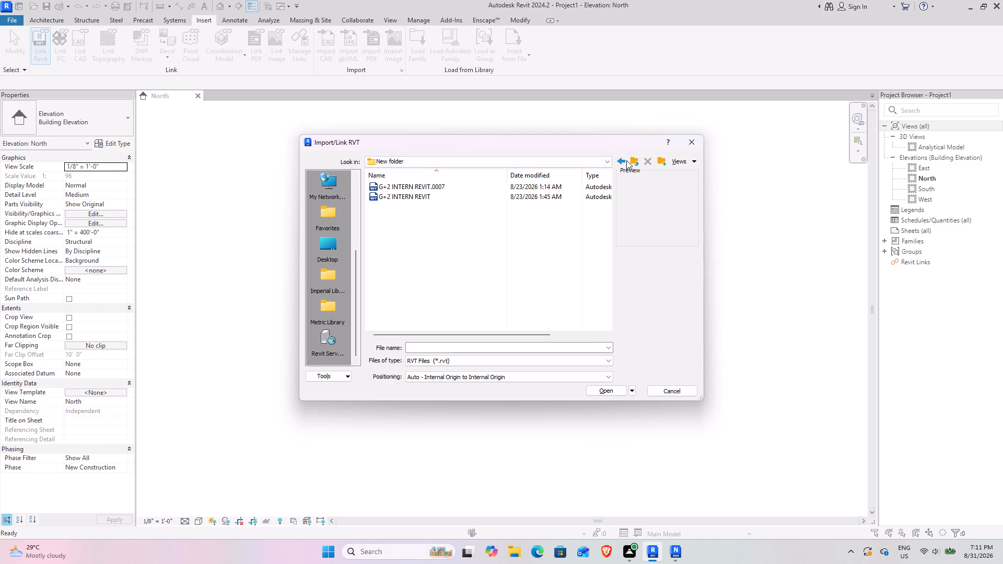
left_click(623, 160)
double_click(422, 210)
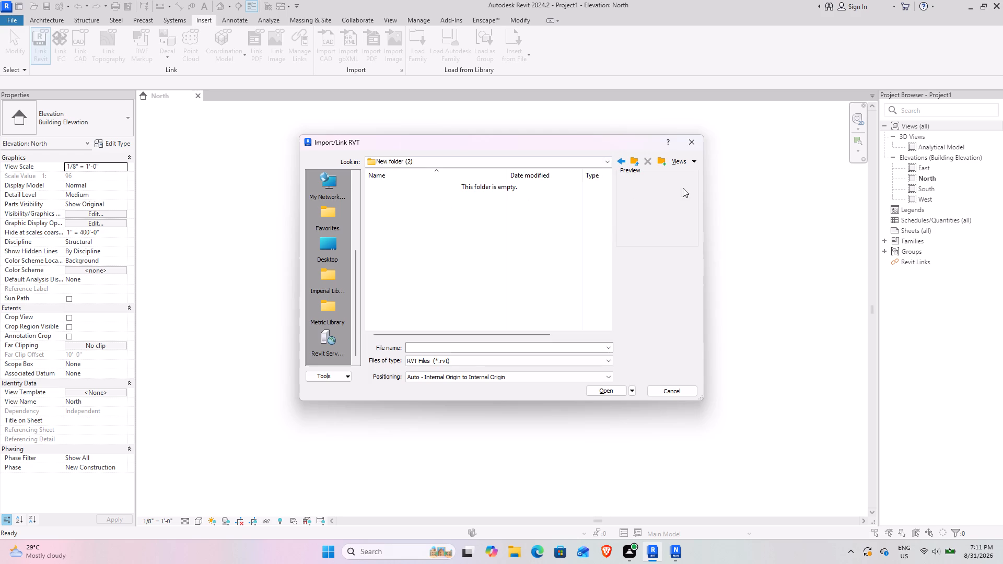
left_click(628, 164)
left_click(620, 159)
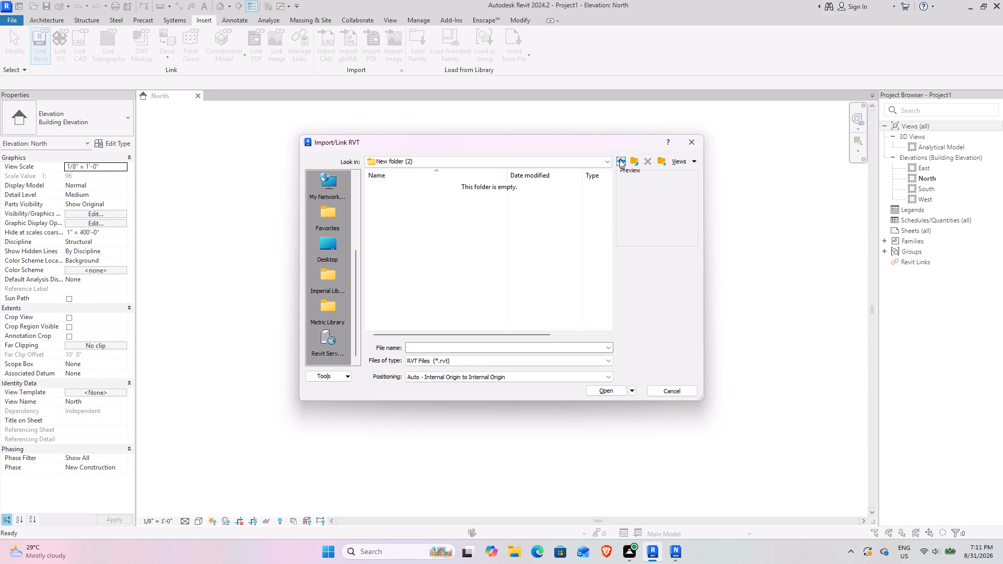
left_click(620, 159)
double_click(421, 201)
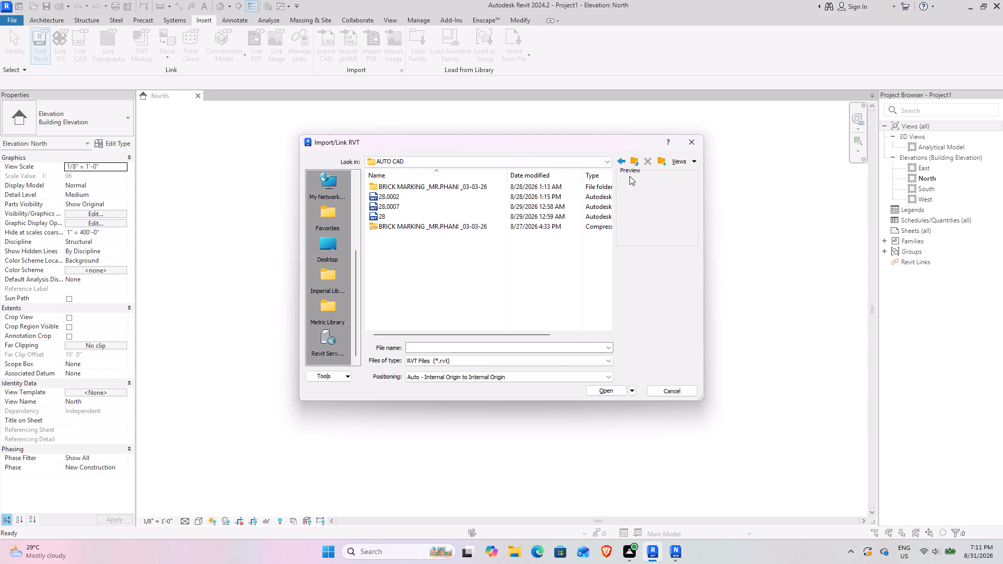
left_click(622, 162)
Link 31-8 3BHK ARCHITECTURAL.rvt from the user's home folder with Auto - Internal Origin to Internal Origin positioning.
scroll(403, 296, "down", 2)
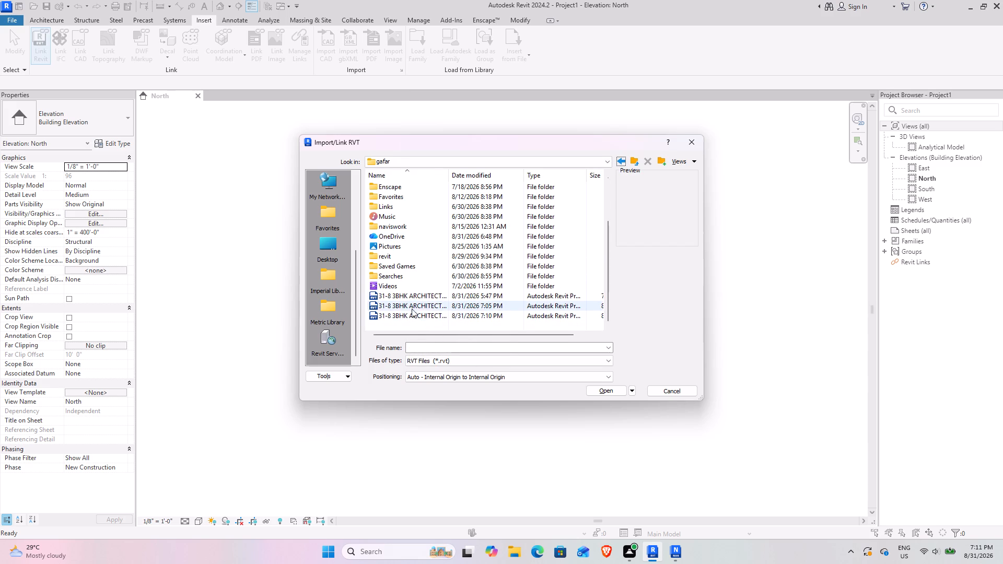
left_click(440, 321)
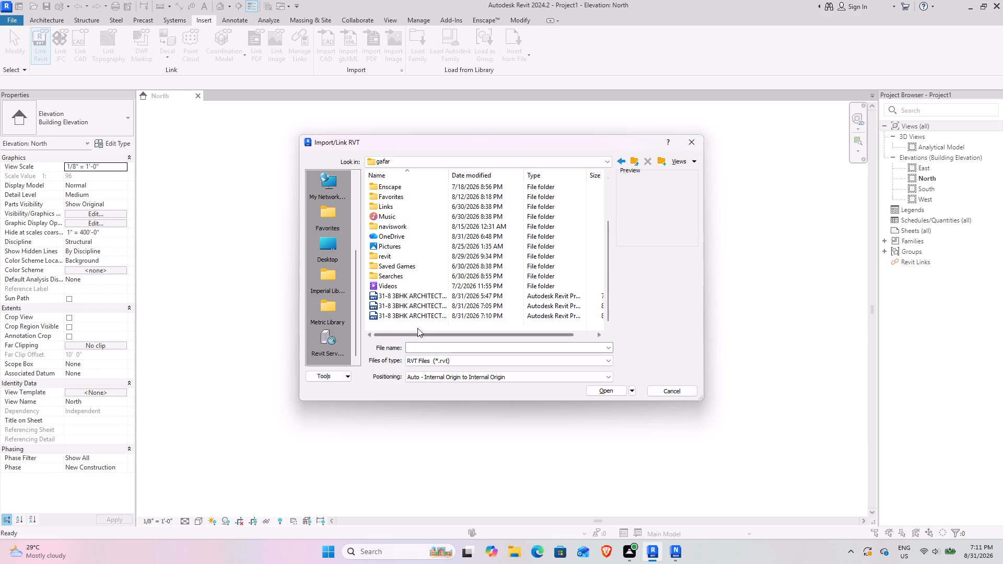
left_click(411, 315)
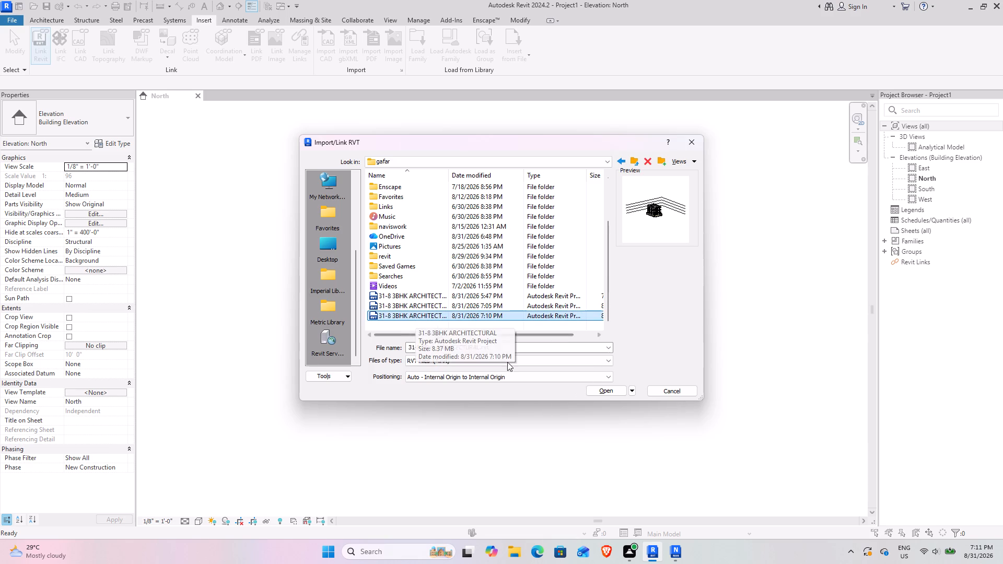
left_click(615, 394)
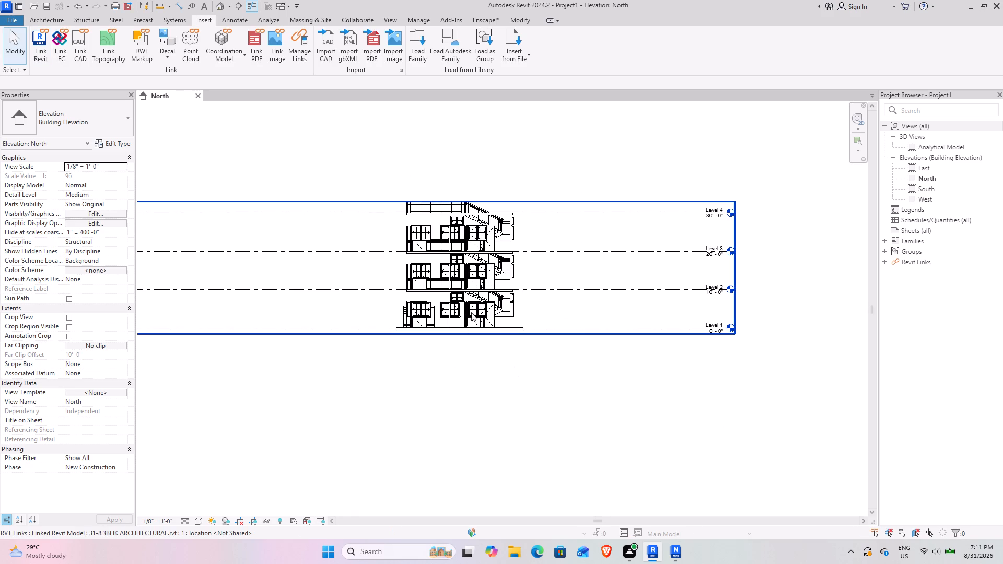
Examine the linked architectural model and its level lines in the North elevation.
scroll(497, 220, "up", 8)
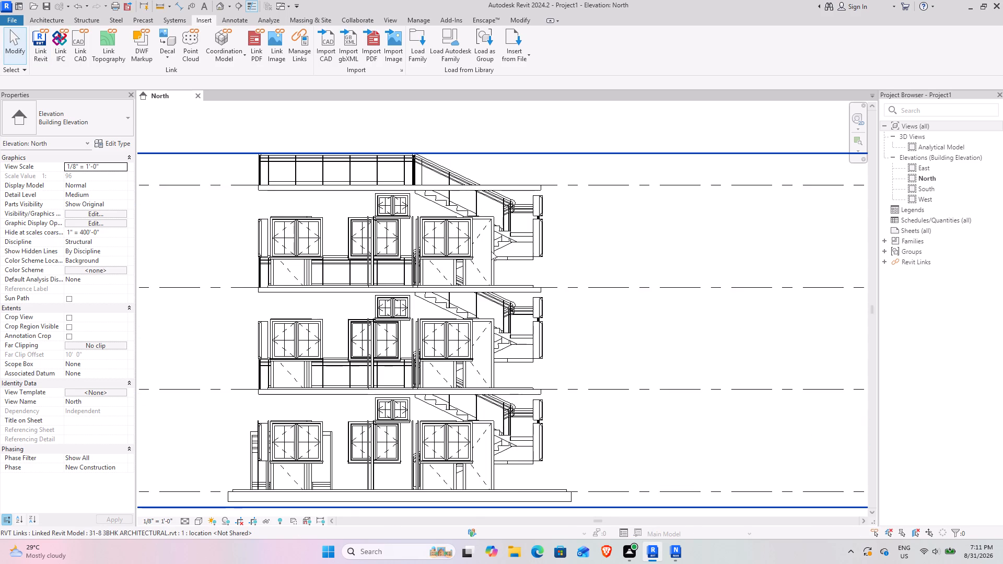
scroll(379, 290, "down", 4)
middle_click_drag(436, 264, 345, 264)
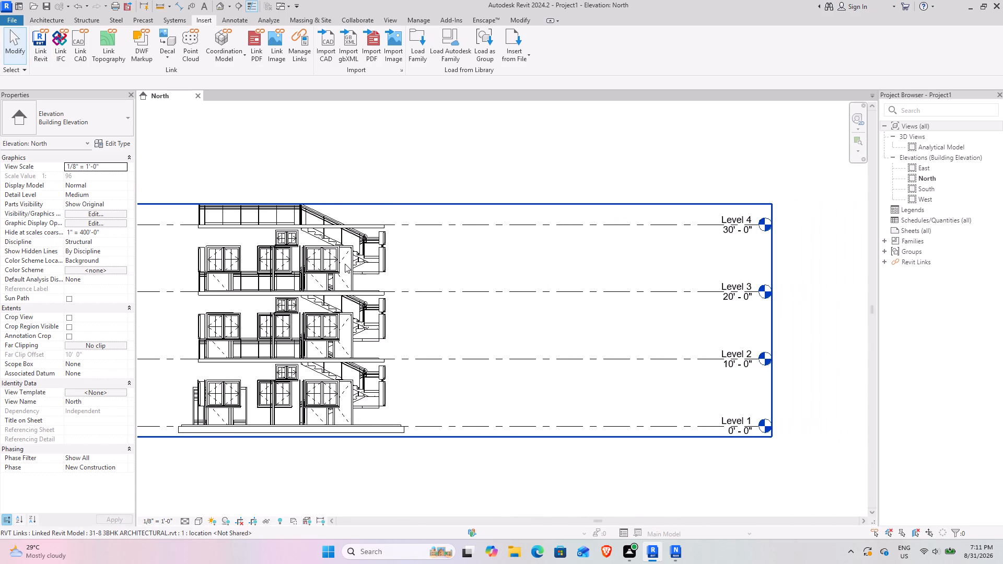
scroll(345, 264, "down", 4)
middle_click_drag(324, 309, 429, 310)
scroll(420, 321, "down", 4)
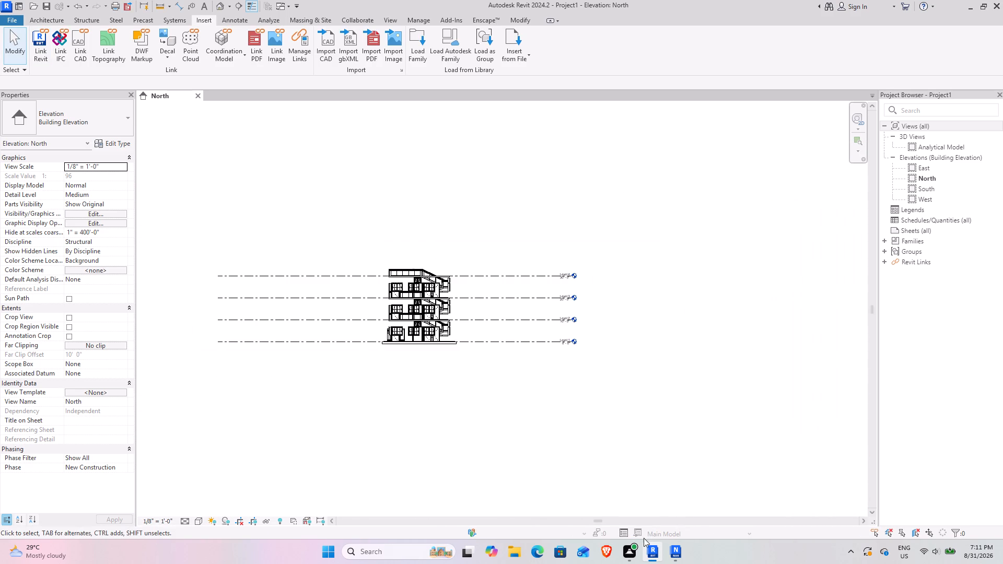
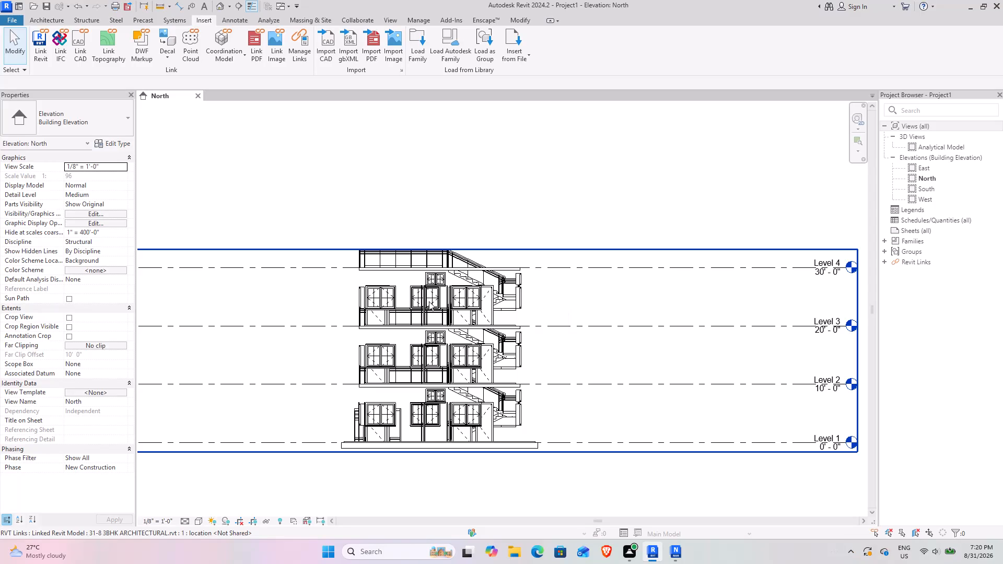
Inspect the linked architectural model's slabs, stairs and base against the level lines in the North elevation.
middle_click_drag(337, 267, 379, 291)
middle_click_drag(544, 359, 513, 343)
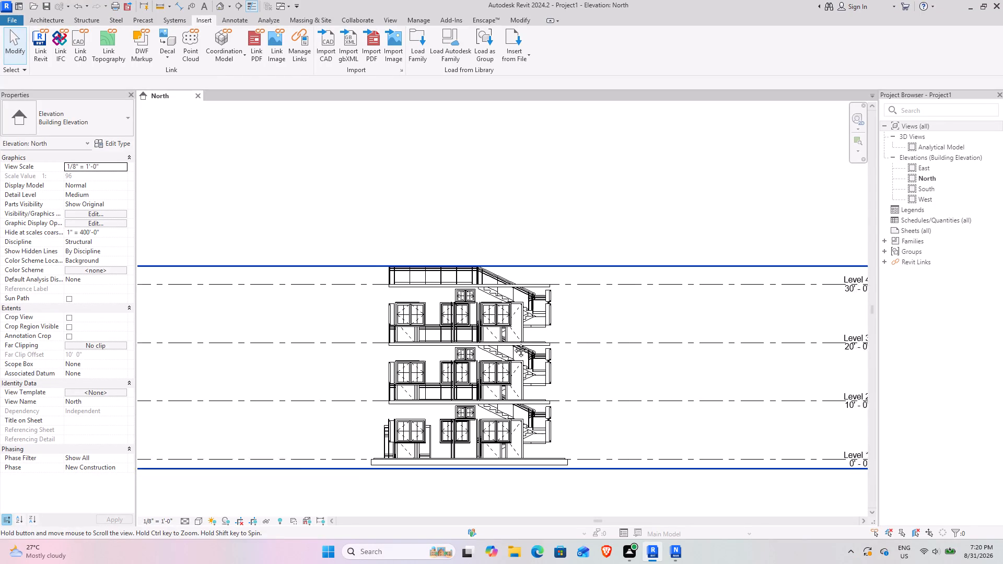
middle_click_drag(513, 343, 465, 323)
scroll(479, 326, "up", 3)
middle_click_drag(439, 325, 440, 301)
scroll(499, 315, "up", 9)
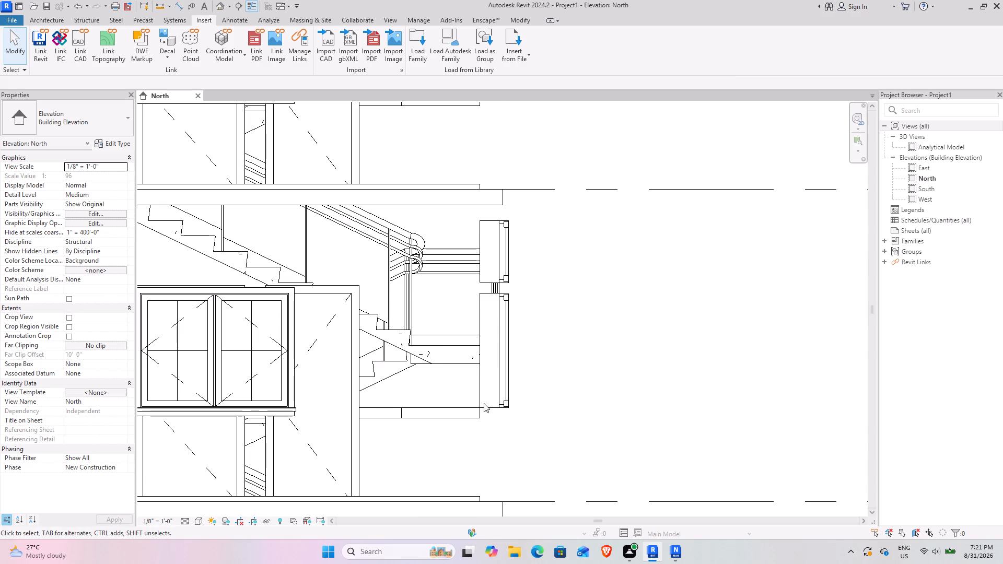
scroll(467, 434, "down", 7)
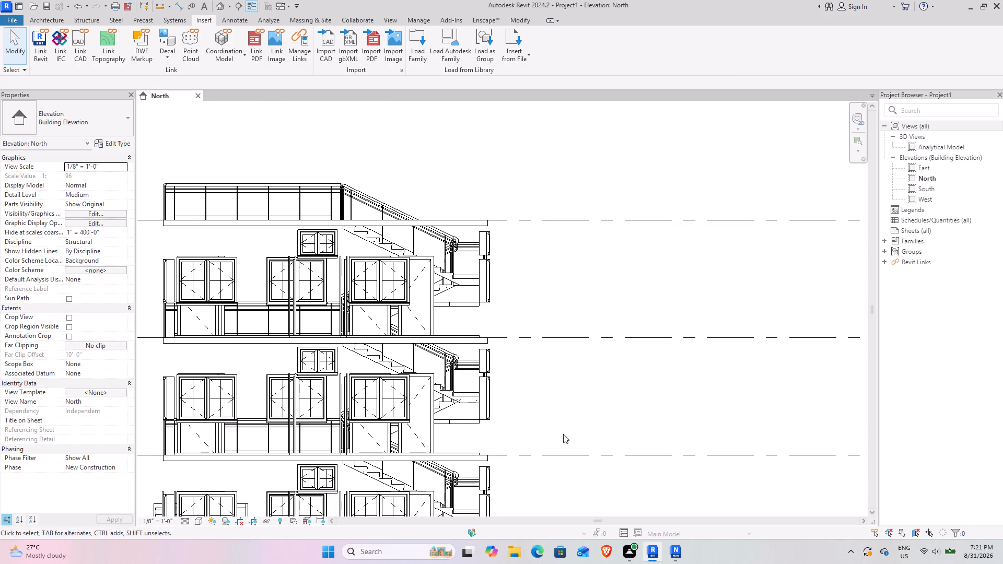
middle_click_drag(557, 430, 514, 316)
scroll(447, 404, "up", 6)
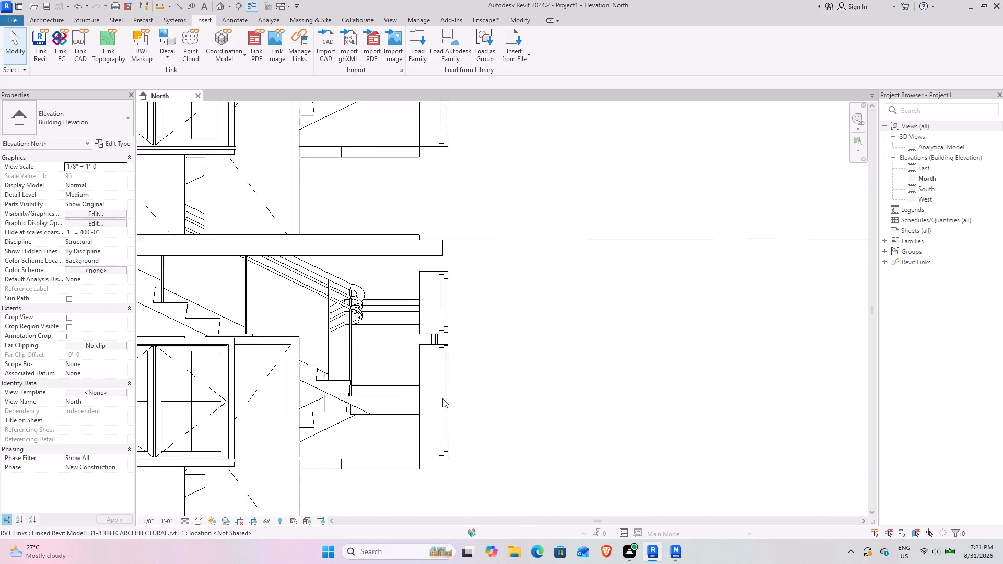
scroll(442, 398, "up", 3)
scroll(442, 398, "down", 5)
middle_click_drag(469, 432, 653, 320)
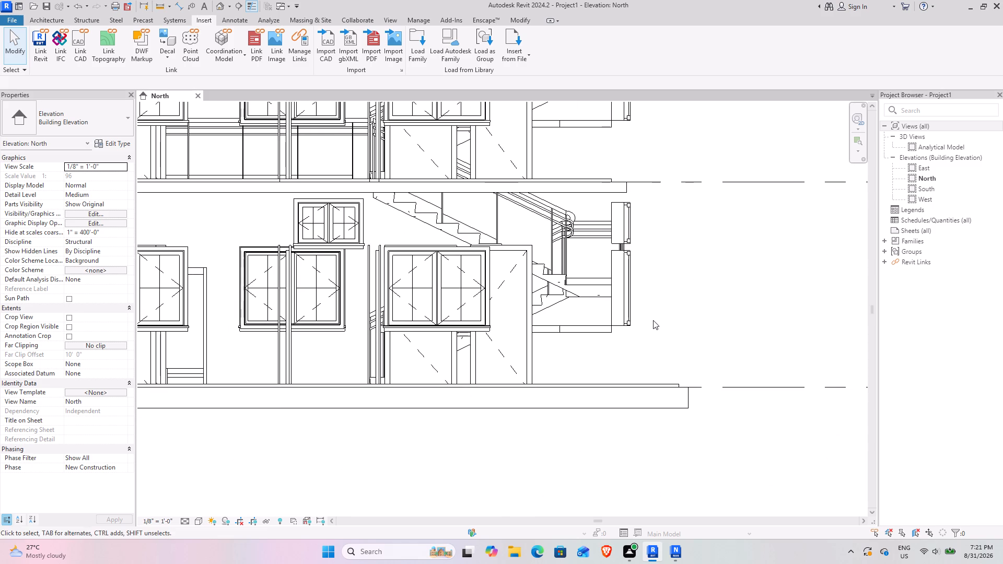
scroll(642, 296, "up", 4)
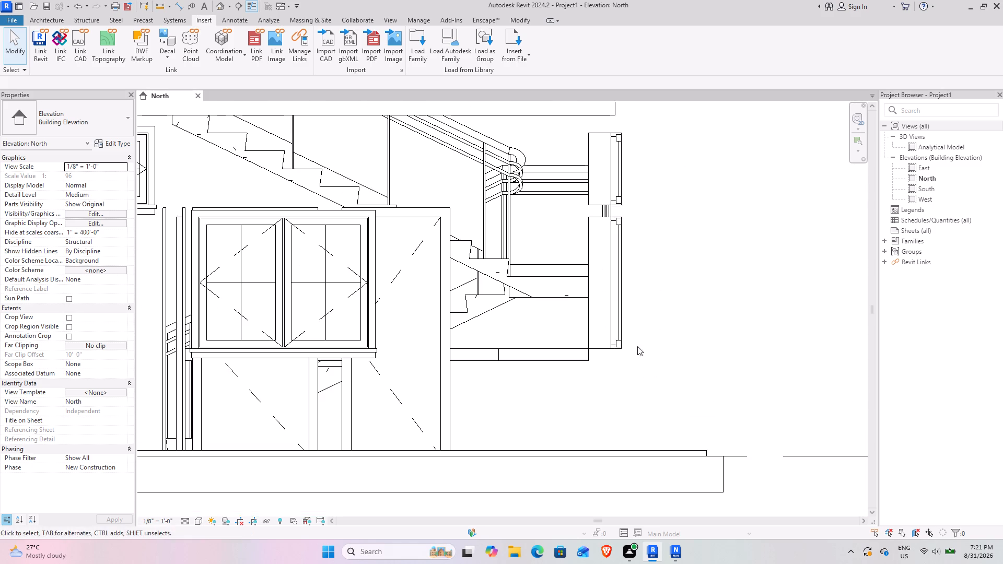
scroll(605, 333, "down", 9)
middle_click_drag(578, 312, 556, 474)
scroll(504, 351, "down", 2)
middle_click_drag(491, 334, 464, 264)
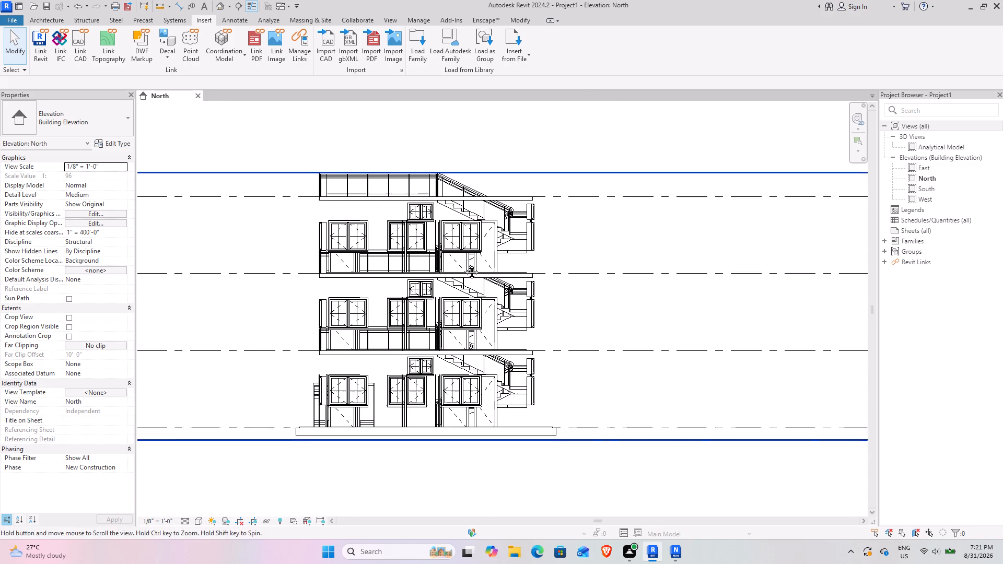
middle_click_drag(464, 264, 462, 259)
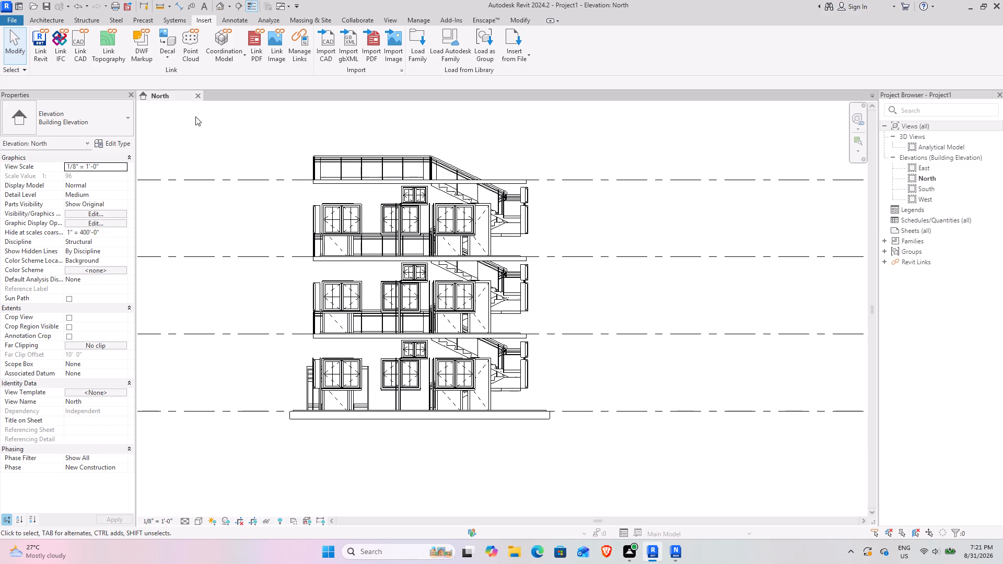
Pin the linked 31-8 3BHK ARCHITECTURAL model in place.
left_click(437, 224)
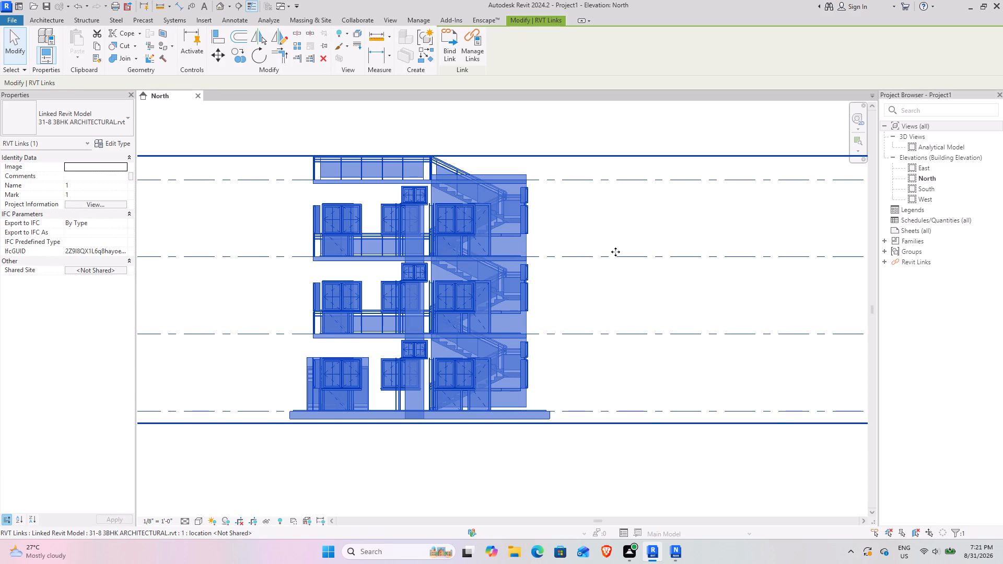
scroll(615, 252, "down", 4)
middle_click_drag(640, 268, 507, 332)
left_click(543, 272)
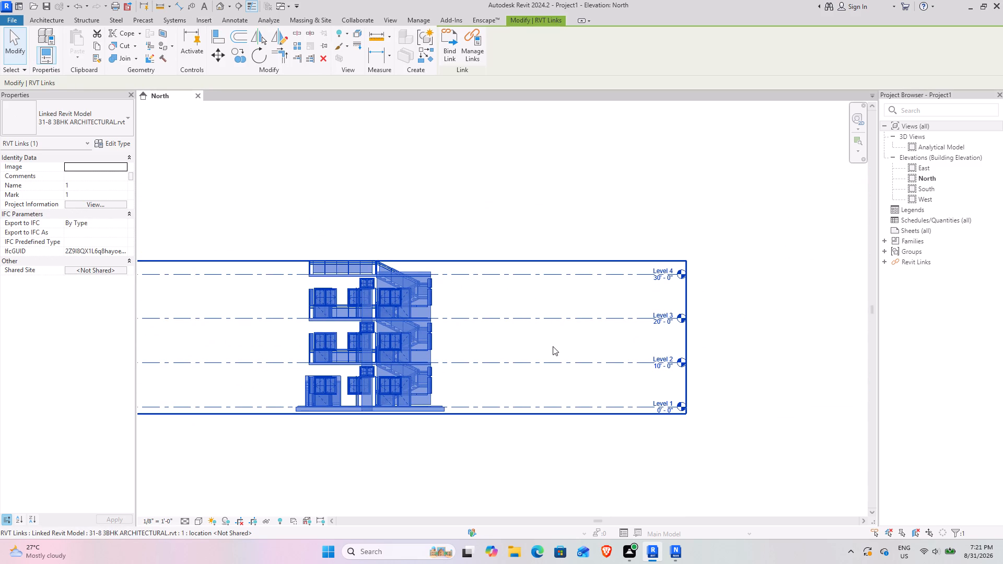
left_click(323, 47)
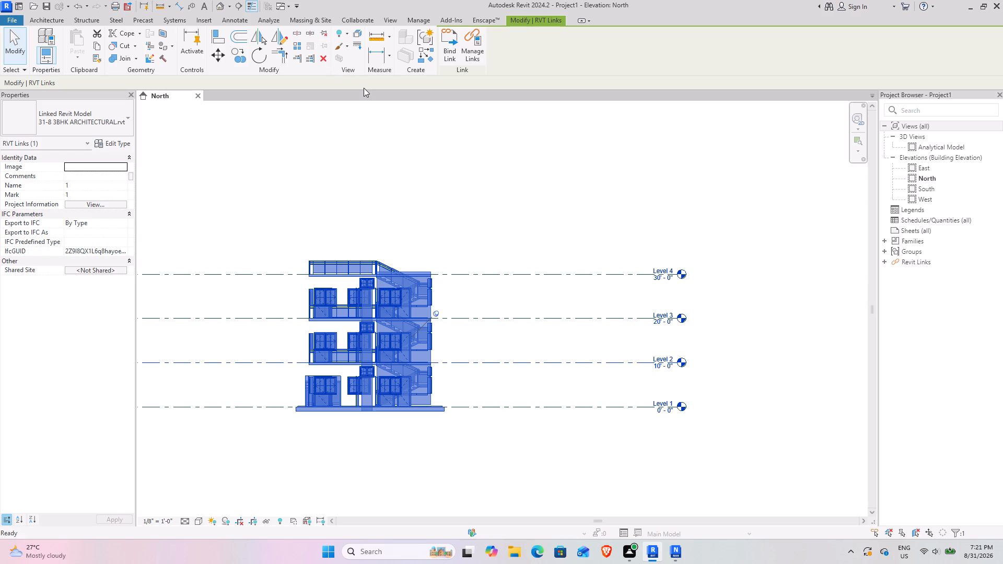
Copy/Monitor Level 1 through Level 4 together from the linked architectural model into the project and finish the Copy/Monitor session.
left_click(357, 15)
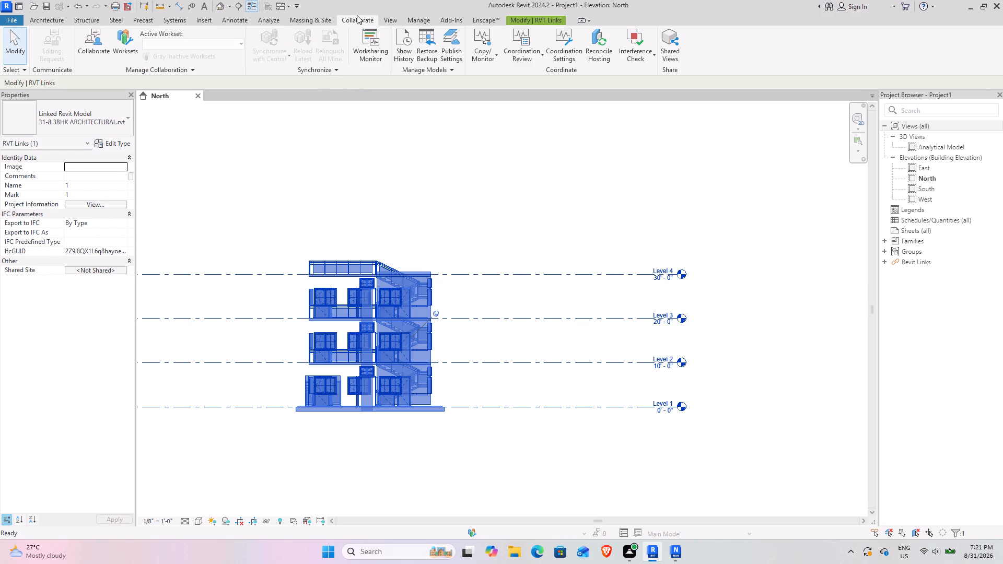
left_click(475, 64)
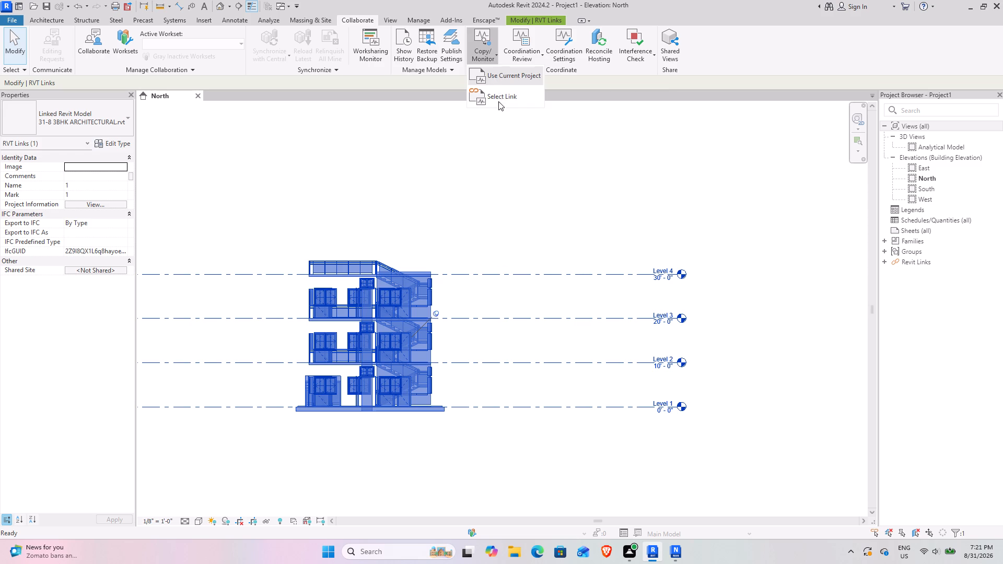
left_click(493, 99)
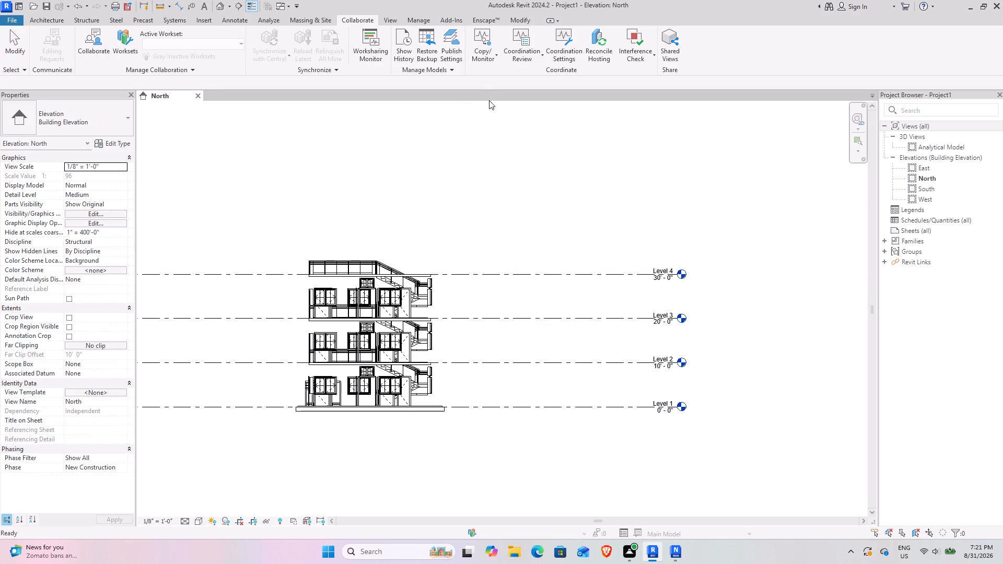
left_click(416, 304)
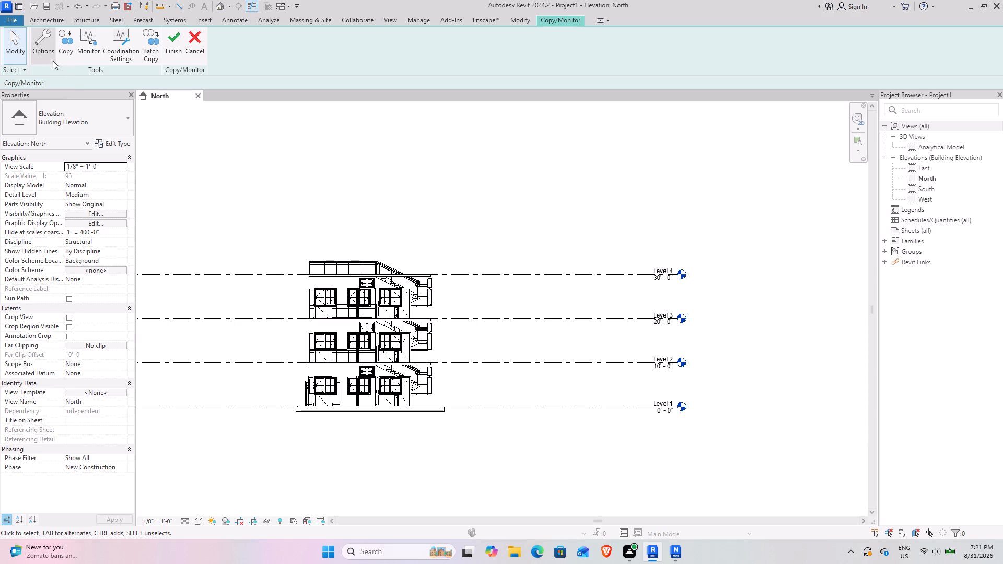
left_click(73, 35)
left_click(63, 83)
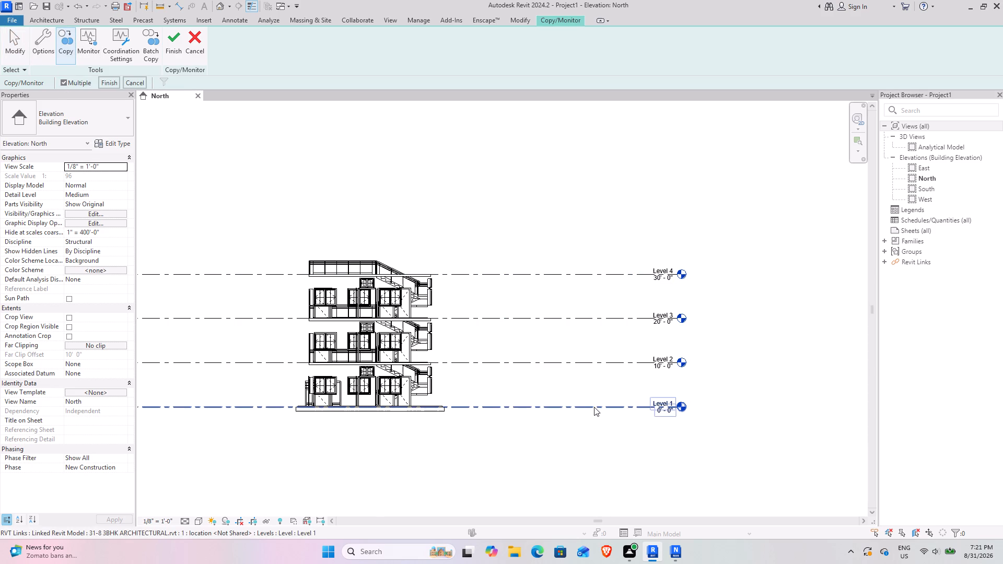
left_click_drag(699, 466, 645, 269)
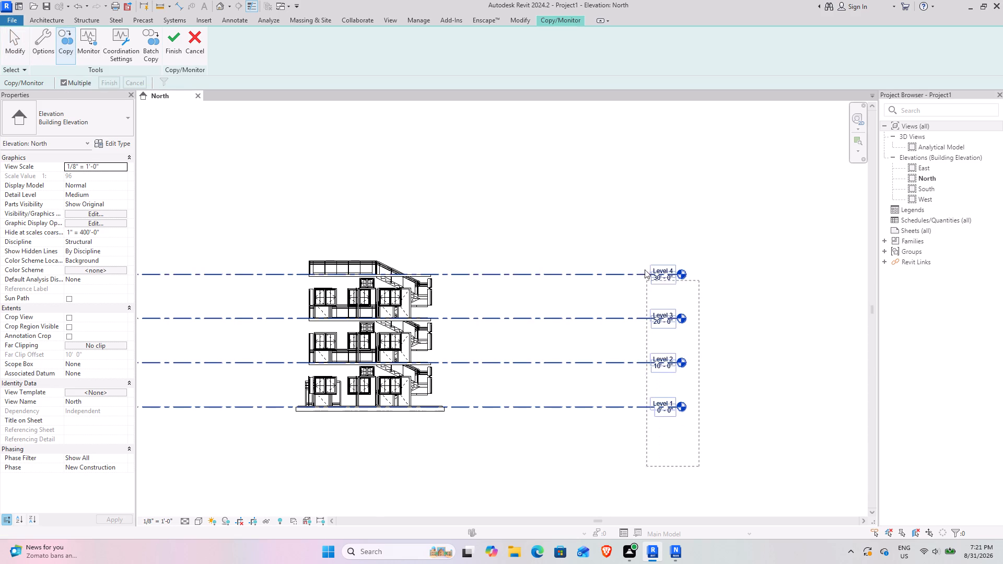
left_click_drag(645, 269, 637, 231)
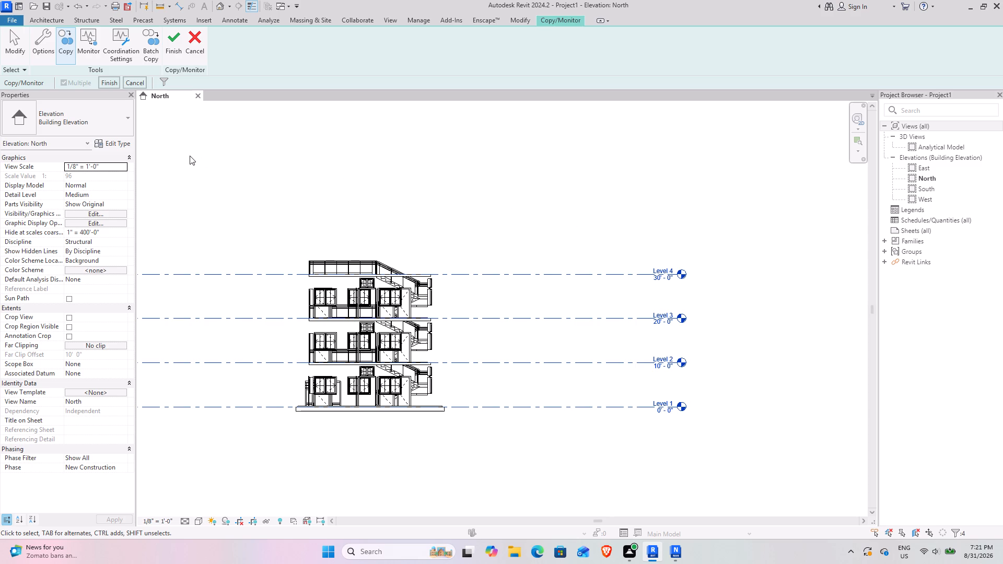
left_click(115, 84)
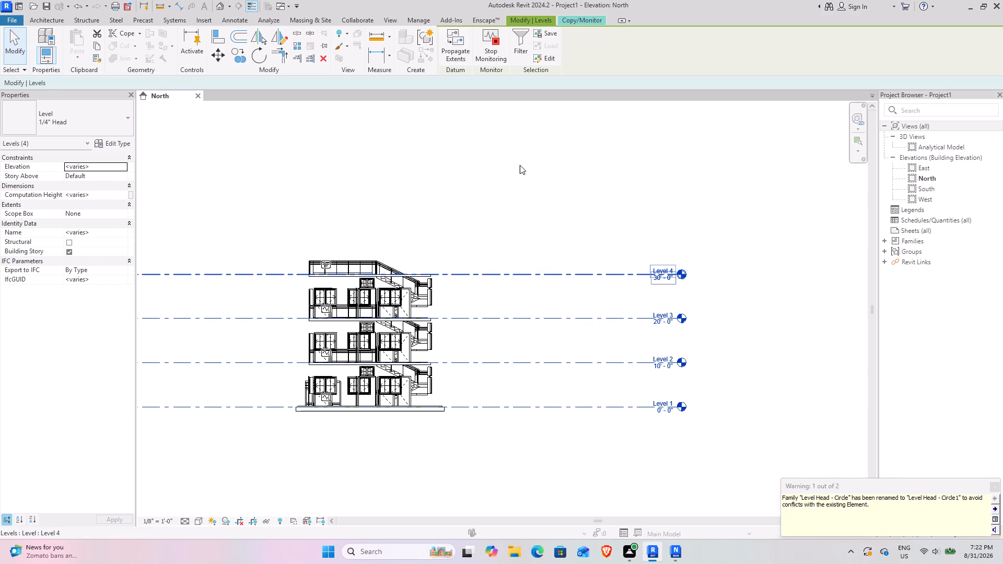
left_click(521, 183)
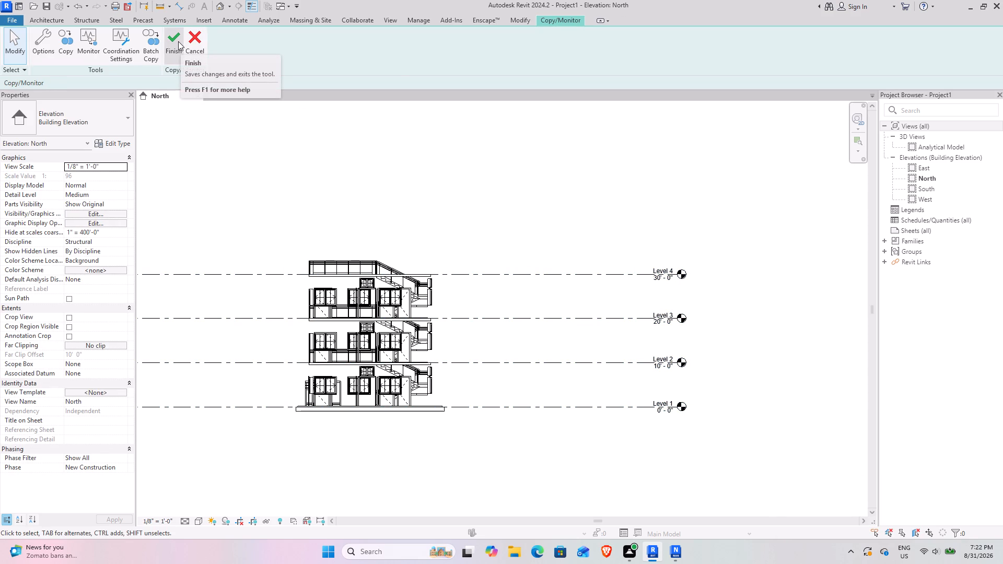
left_click(178, 41)
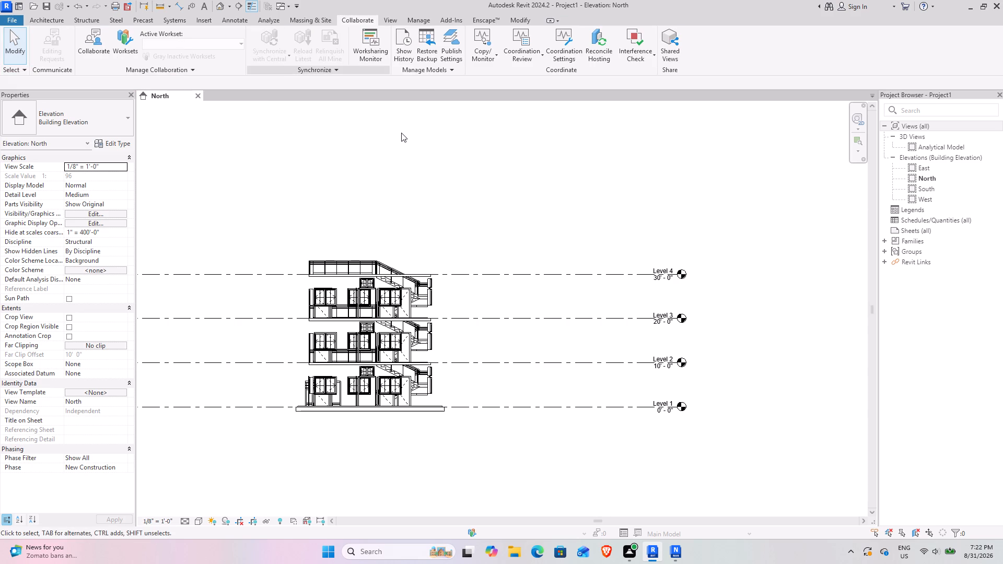
Start new floor plan views and apply Structural Framing Plan as the view template for new views of the Floor Plan type.
left_click(390, 18)
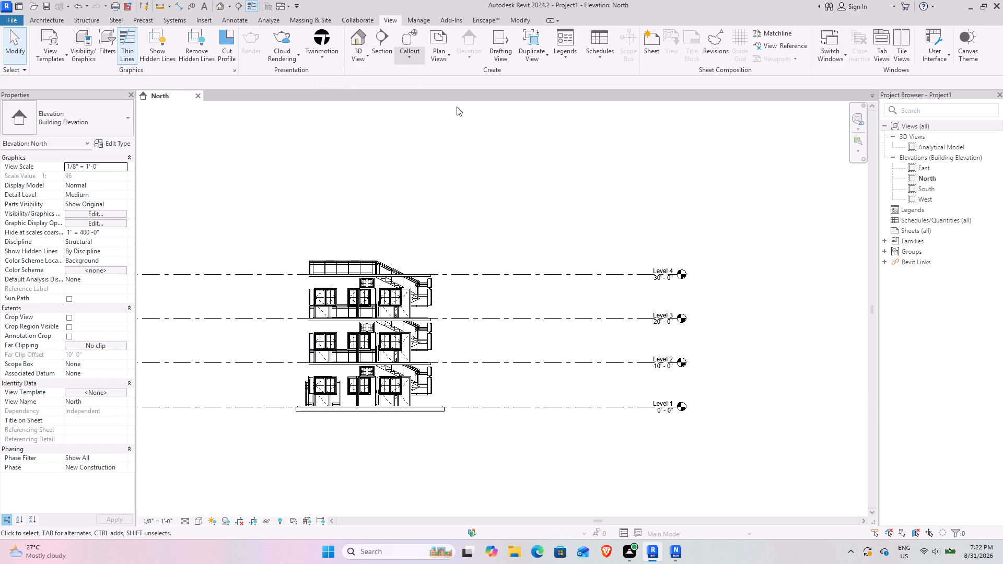
left_click(441, 62)
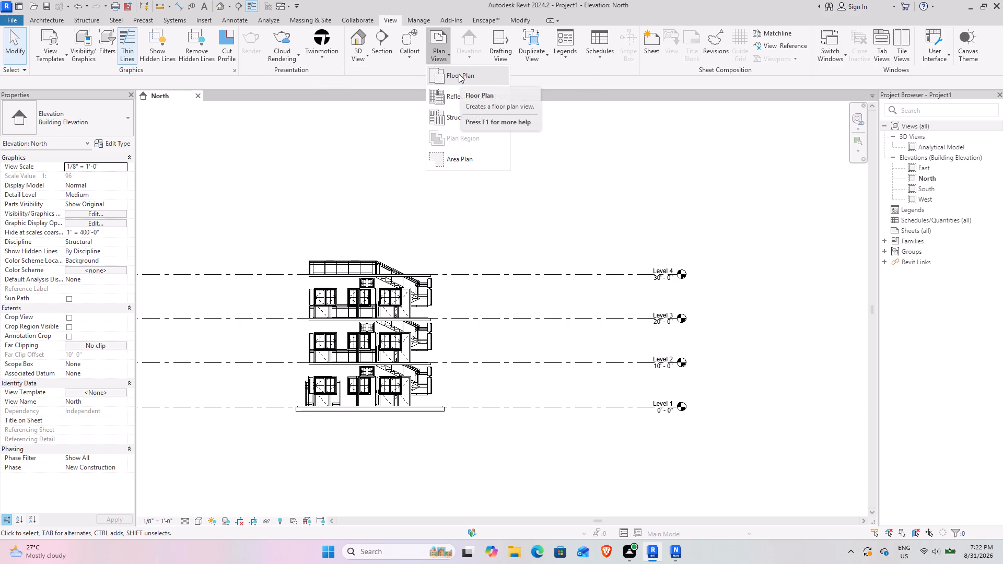
left_click(459, 74)
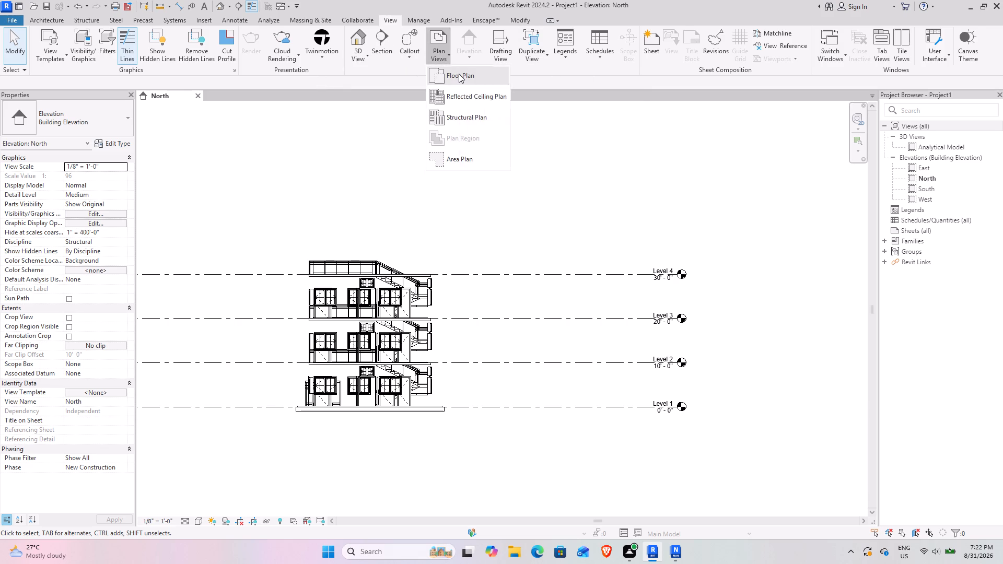
left_click(556, 185)
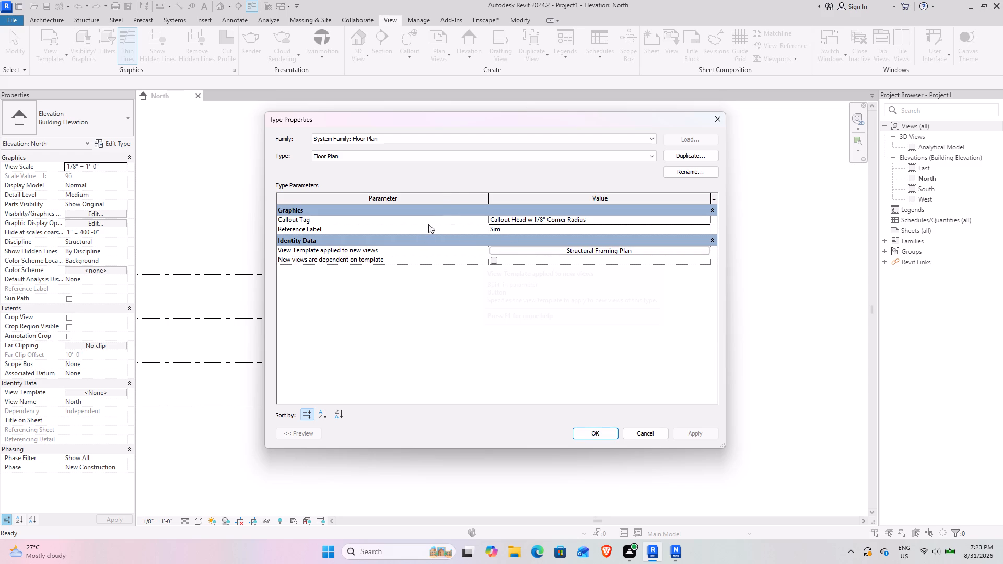
left_click(645, 438)
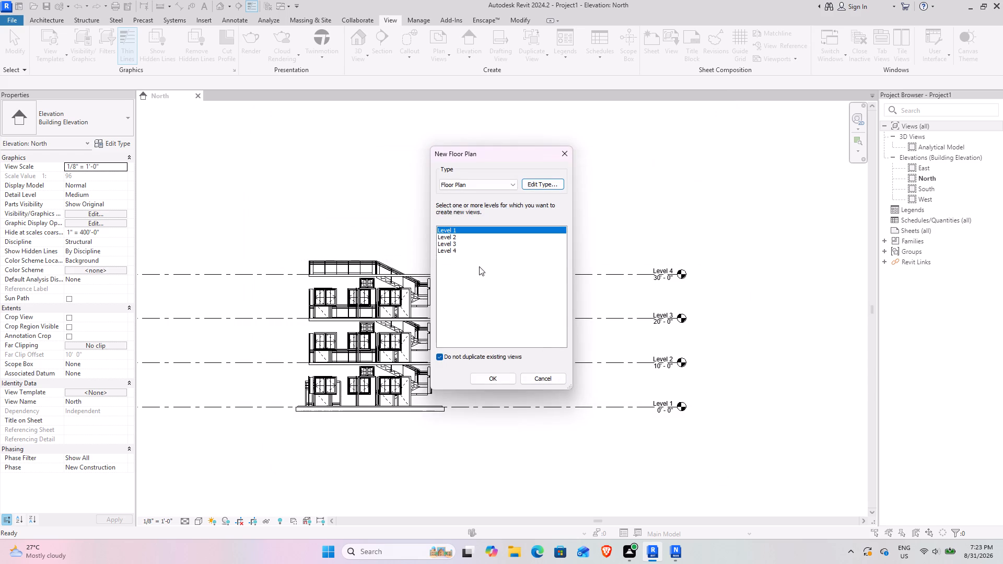
left_click(491, 180)
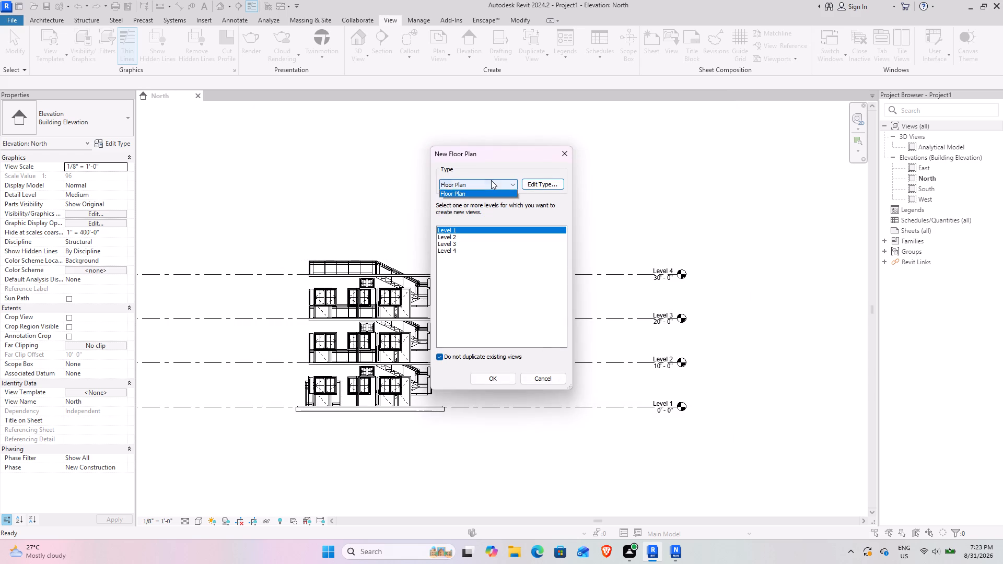
left_click(491, 180)
left_click(547, 180)
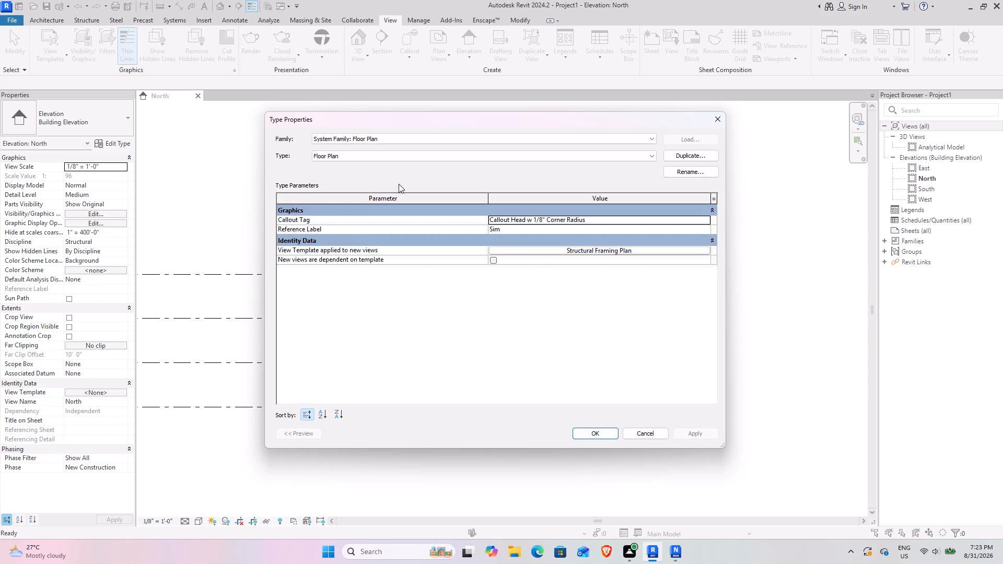
double_click(577, 157)
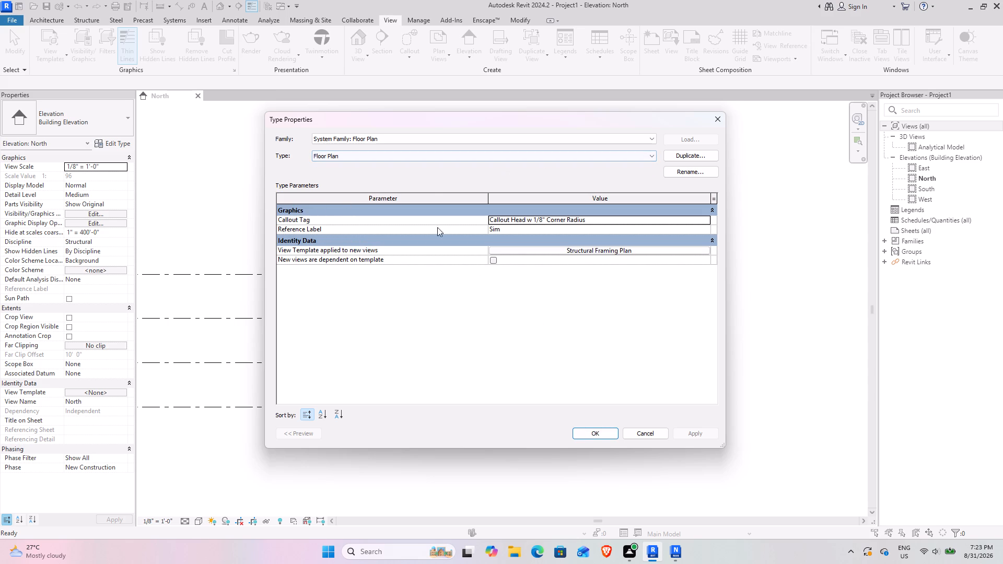
left_click(546, 222)
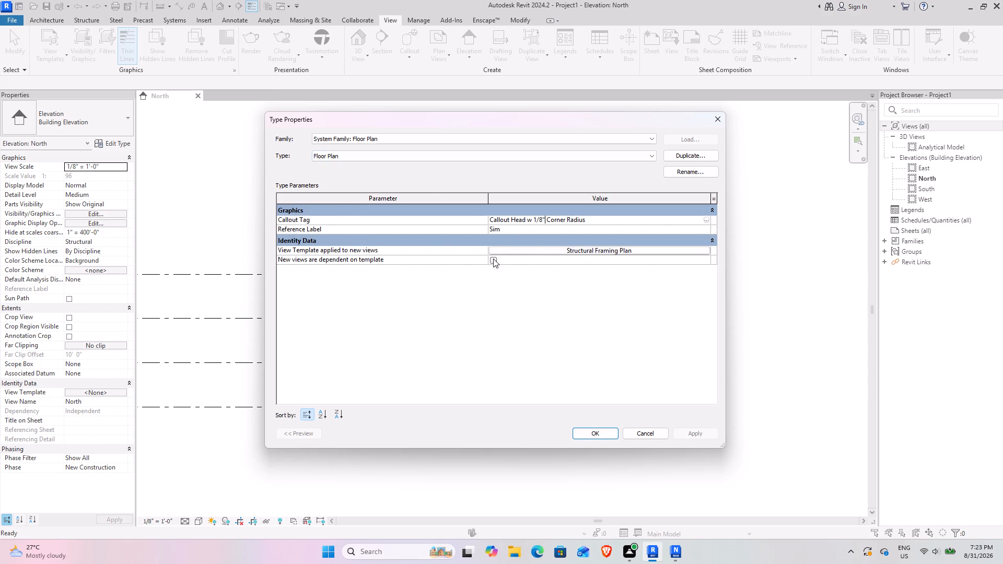
left_click(538, 247)
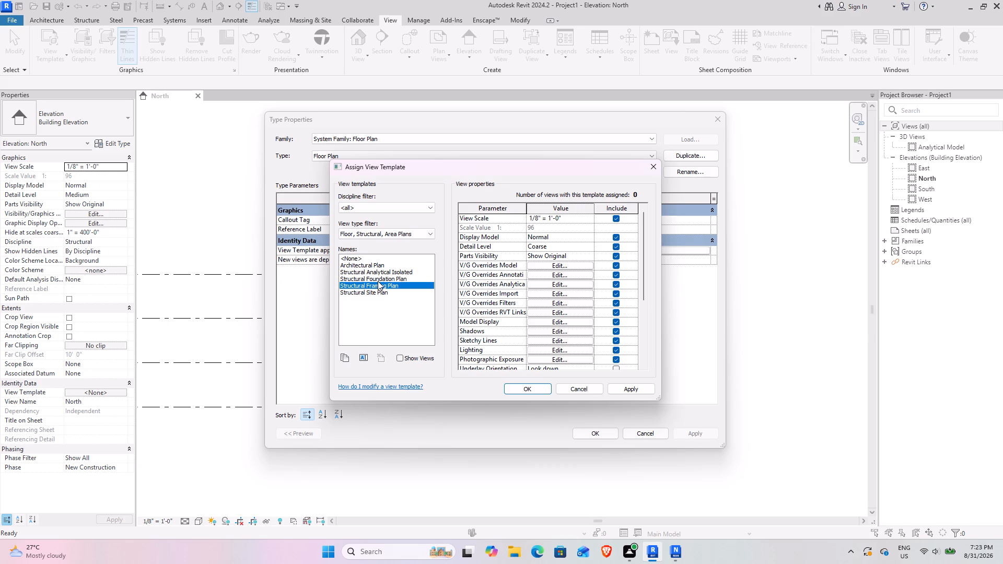
left_click(526, 390)
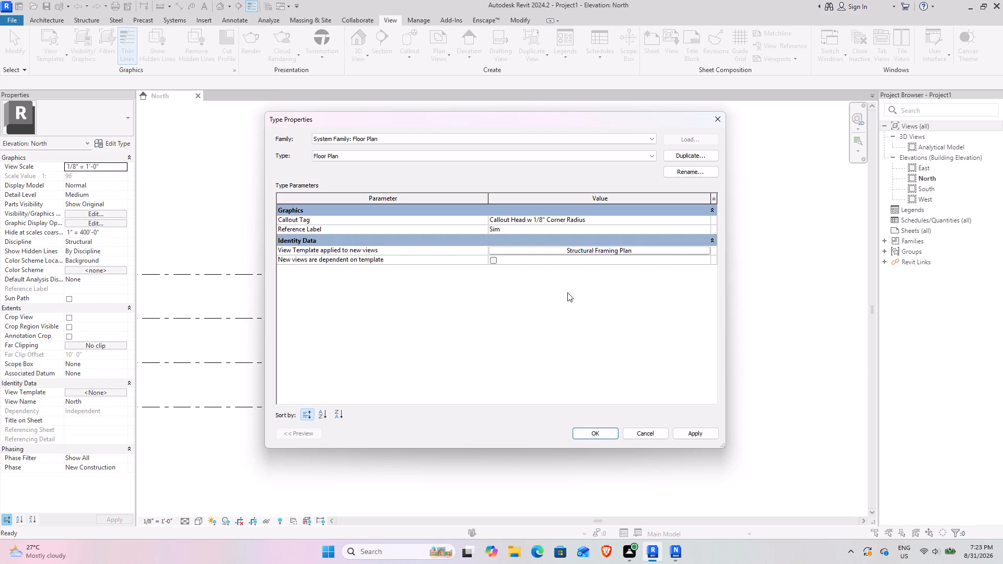
left_click(704, 431)
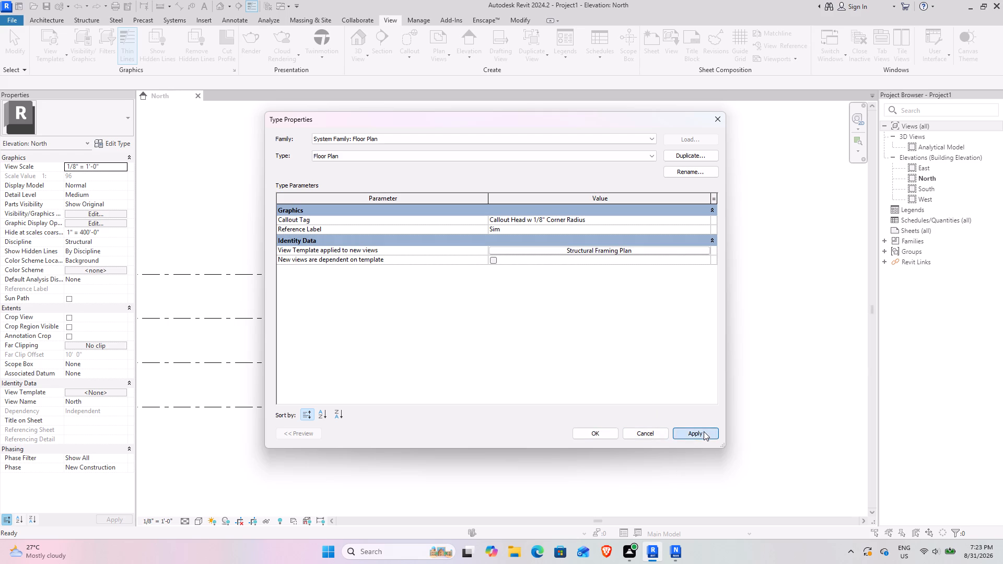
left_click(596, 431)
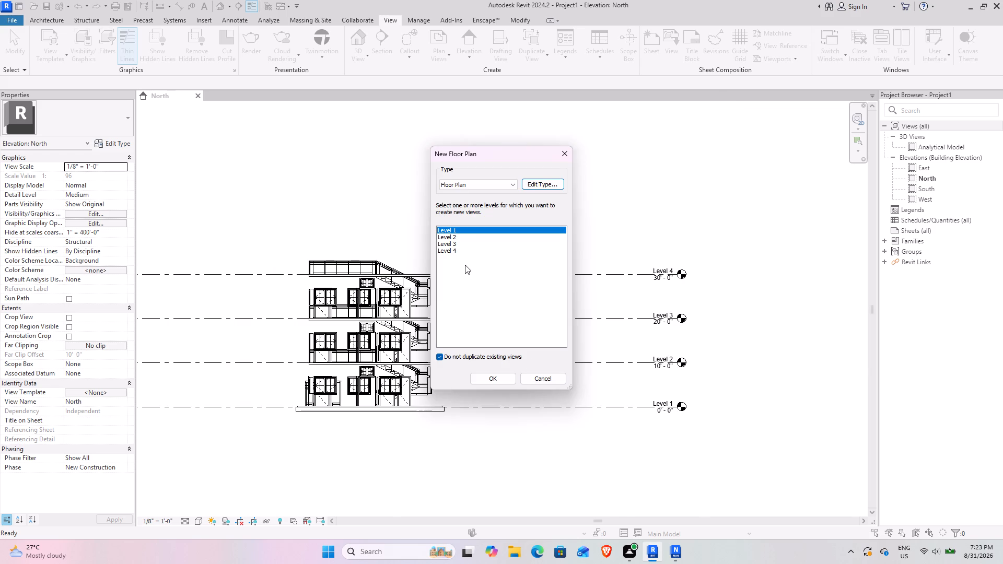
Create floor plan views for Level 1 through Level 4.
left_click(456, 249, "shift")
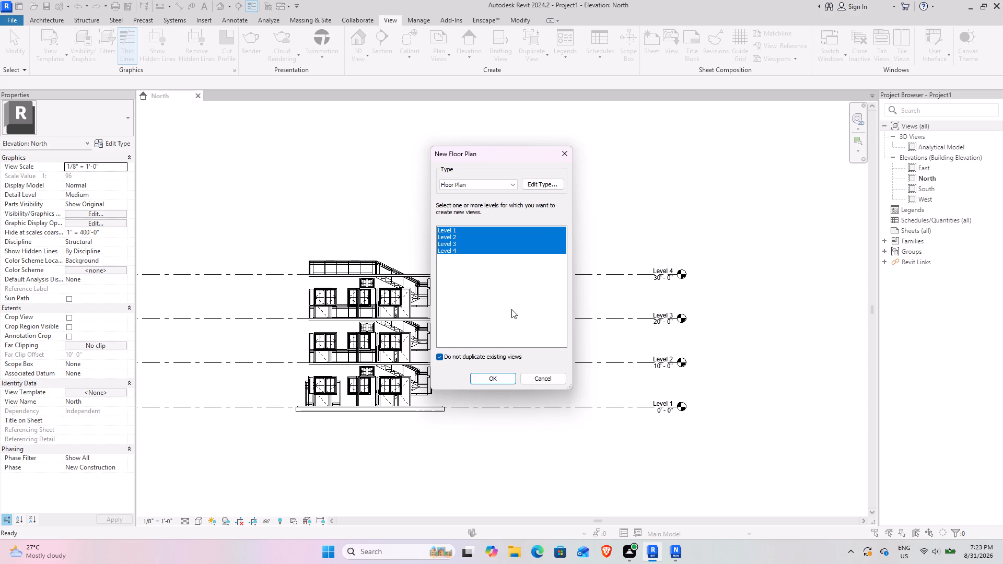
left_click(493, 382)
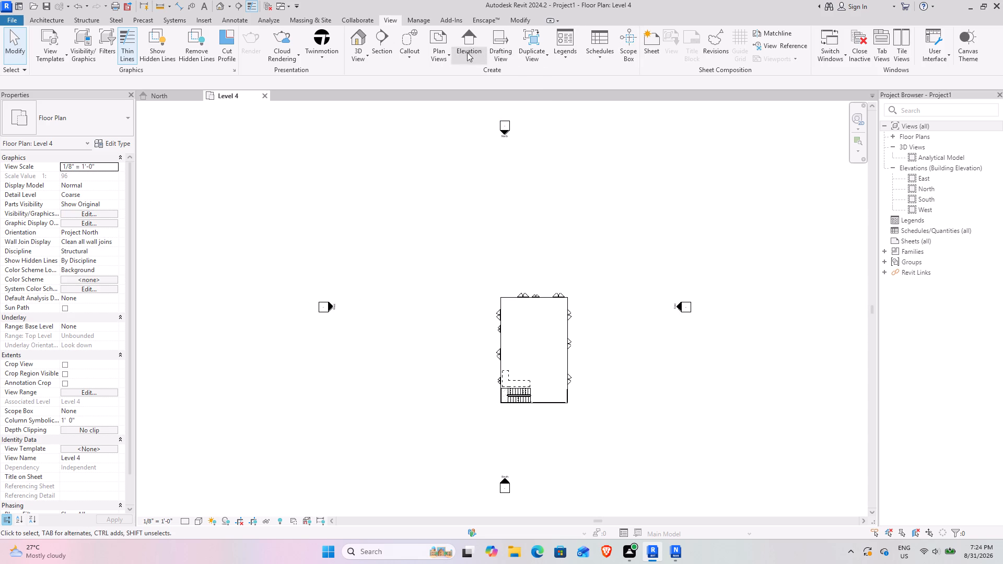
Start new reflected ceiling plans and apply Structural Framing Plan as the view template for new views of the Ceiling Plan type.
left_click(438, 52)
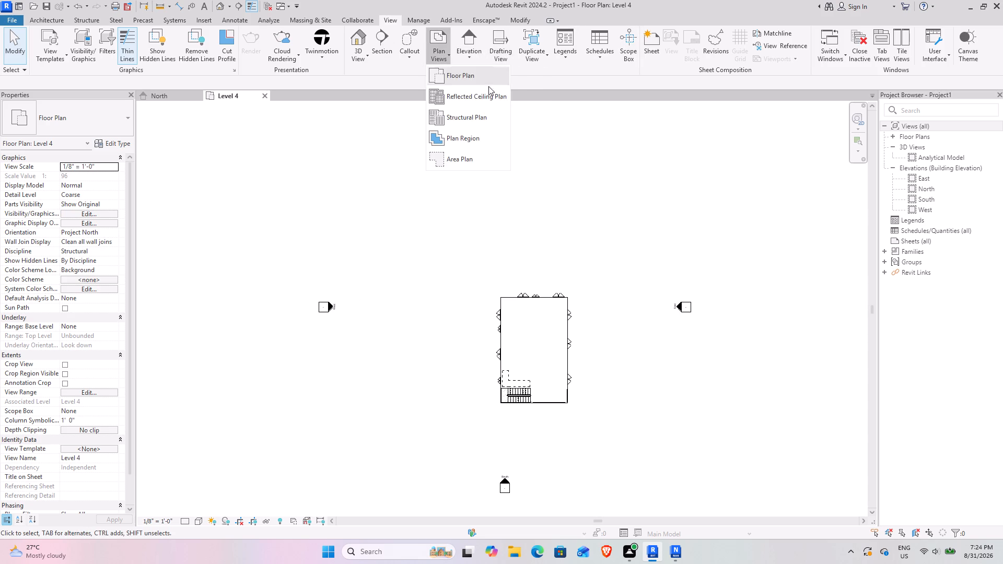
left_click(482, 93)
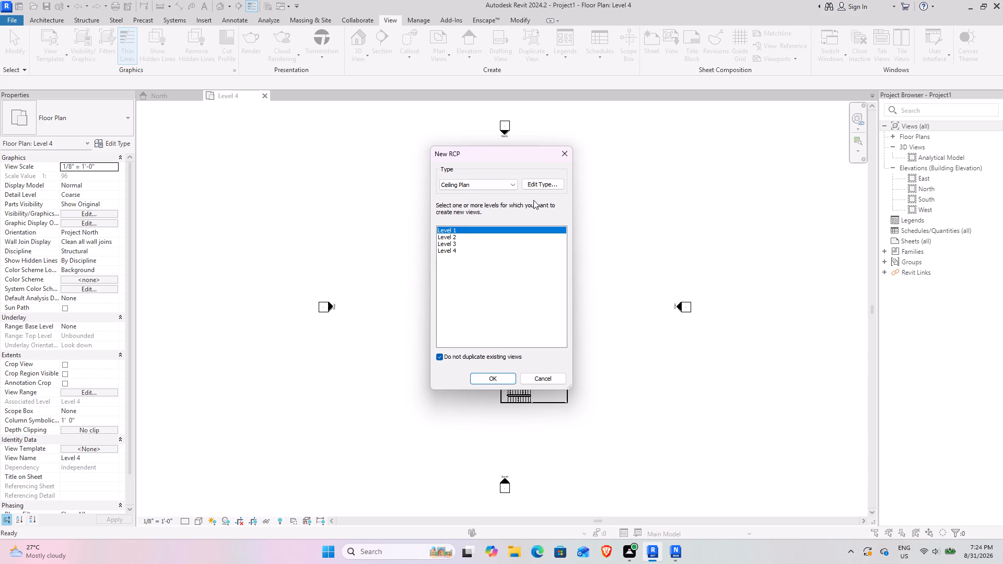
left_click(556, 186)
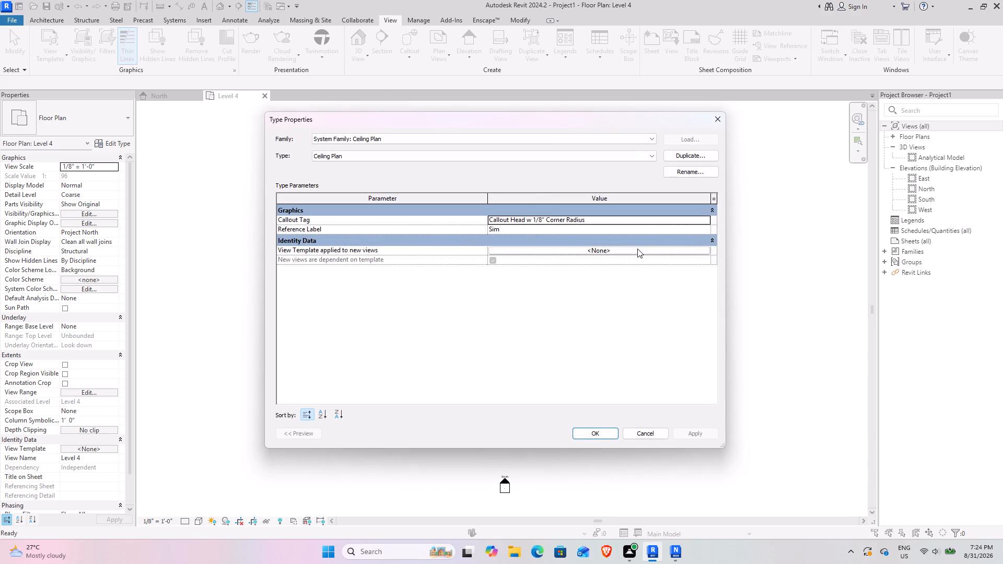
left_click(621, 251)
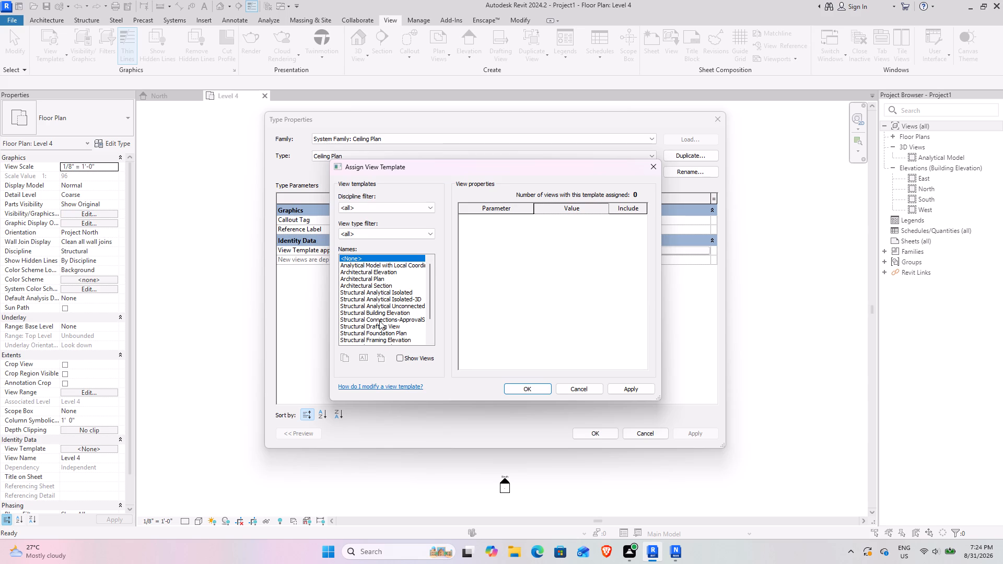
scroll(379, 321, "down", 5)
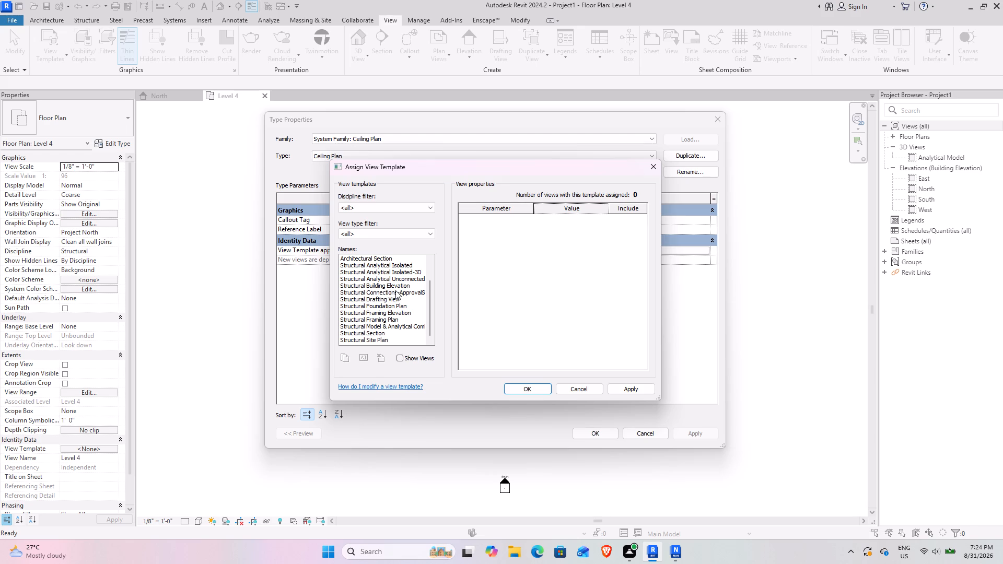
left_click(381, 321)
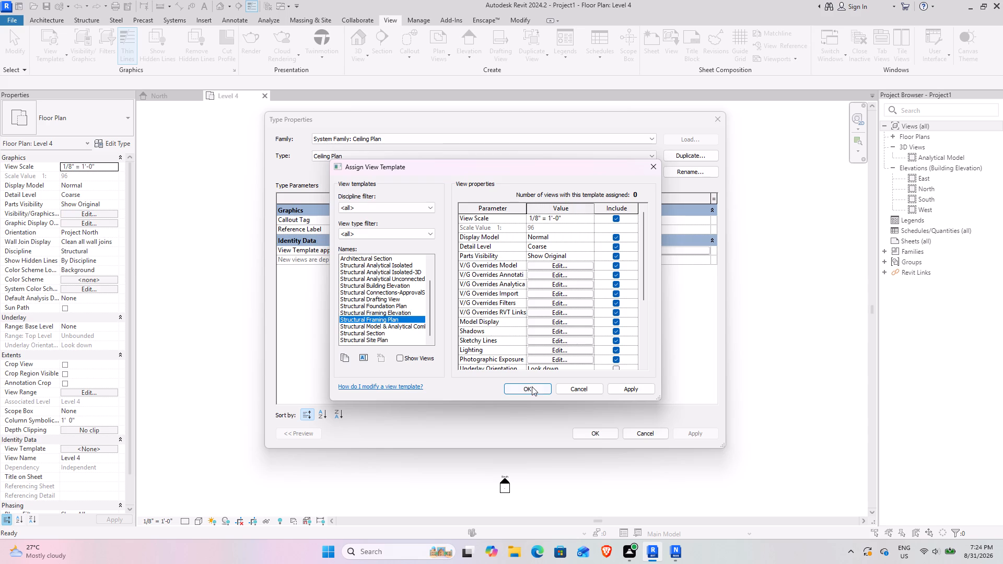
left_click(637, 386)
left_click(537, 385)
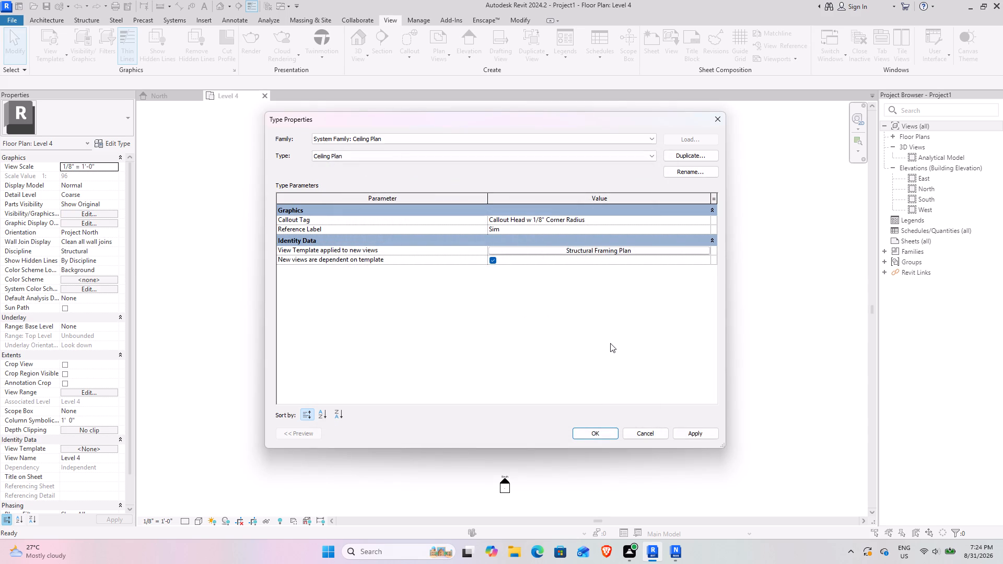
left_click(701, 432)
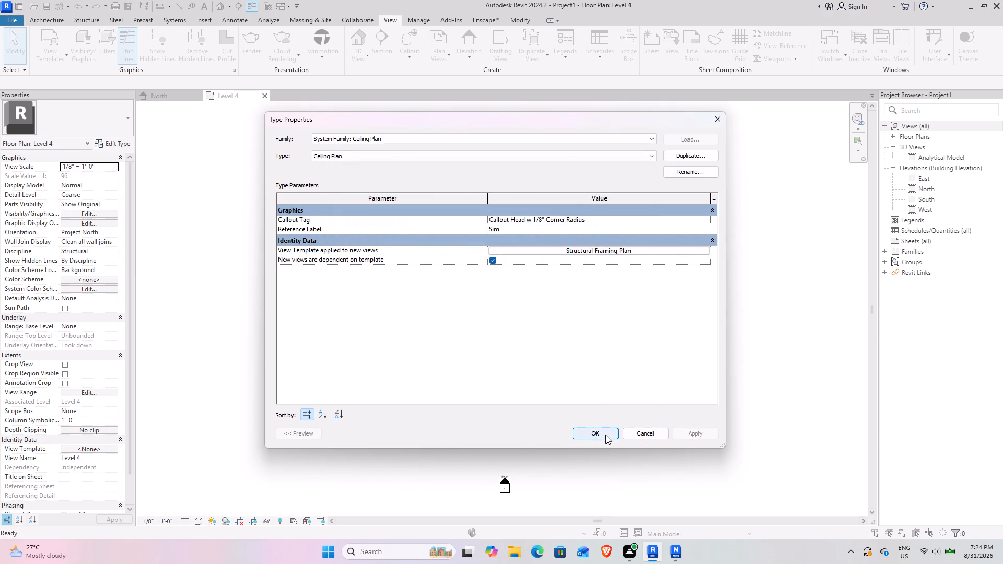
left_click(605, 435)
Create reflected ceiling plan views for Level 1 through Level 4.
left_click(465, 246)
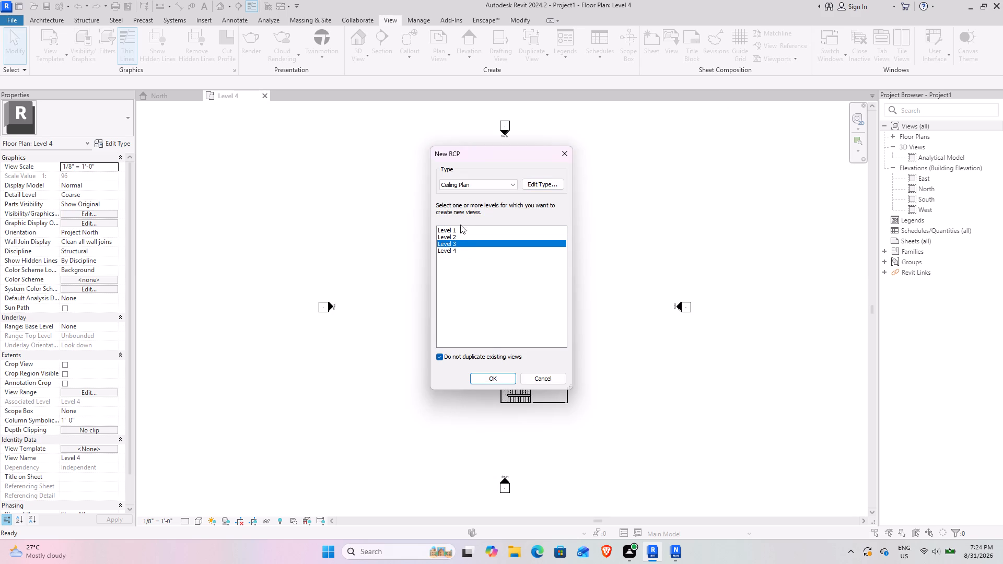
left_click(453, 230)
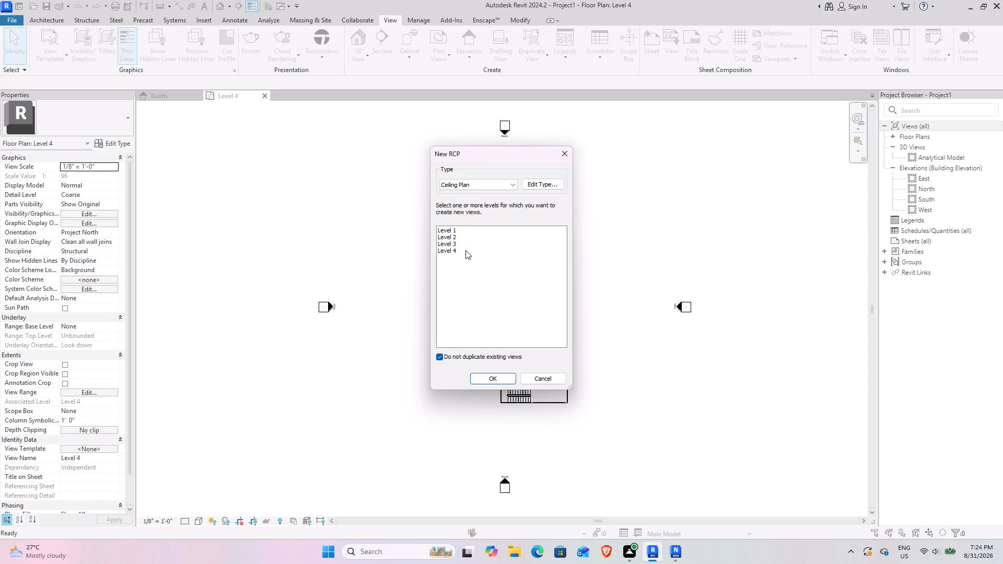
left_click(465, 250, "shift")
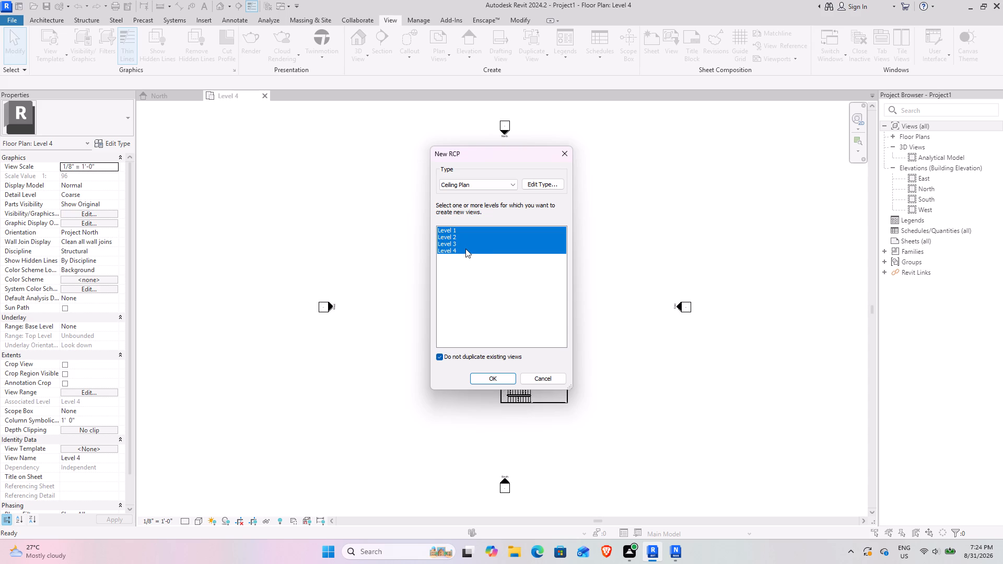
left_click(496, 381)
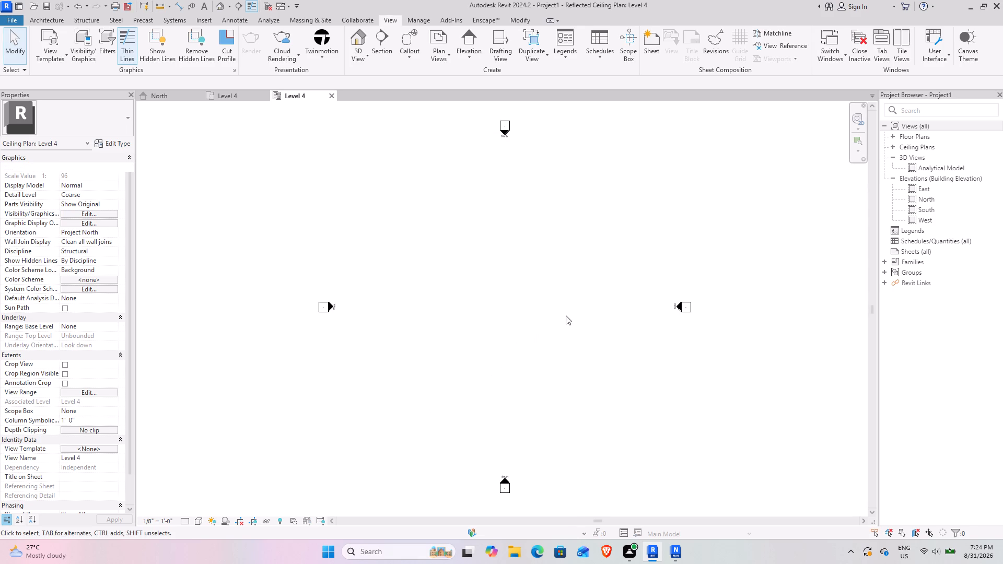
Open the Level 1 floor plan view.
scroll(528, 272, "down", 4)
middle_click_drag(683, 240, 621, 234)
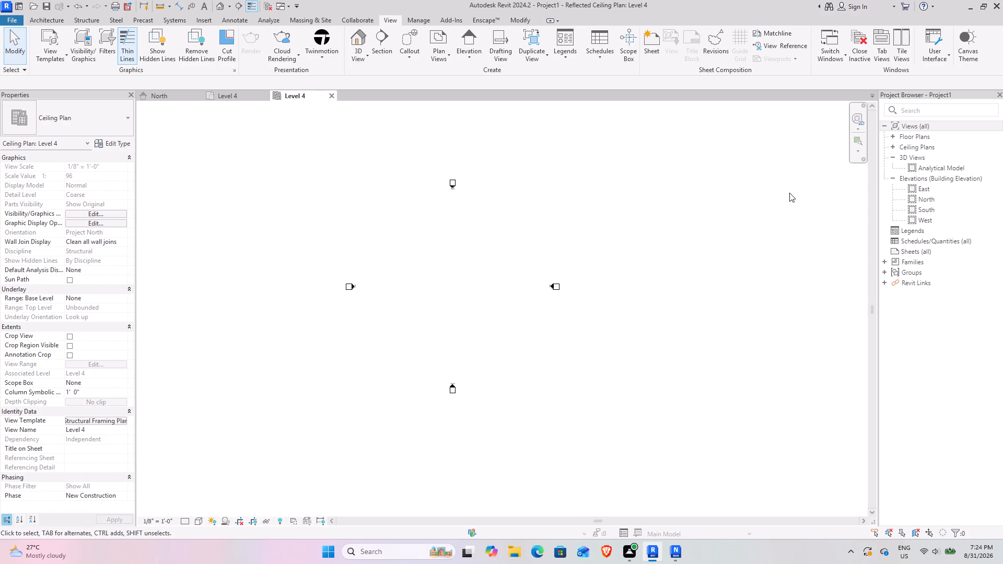
double_click(916, 132)
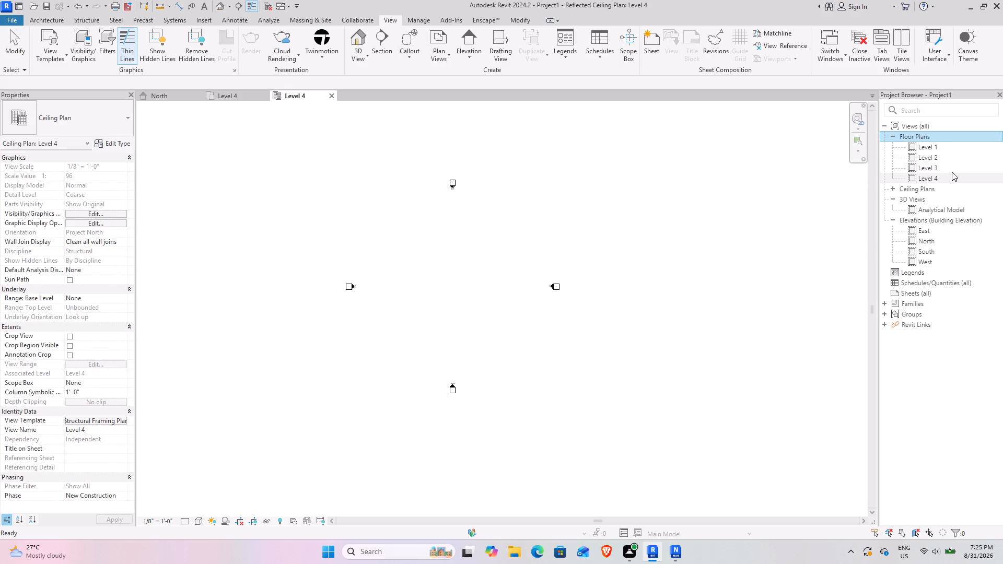
double_click(932, 150)
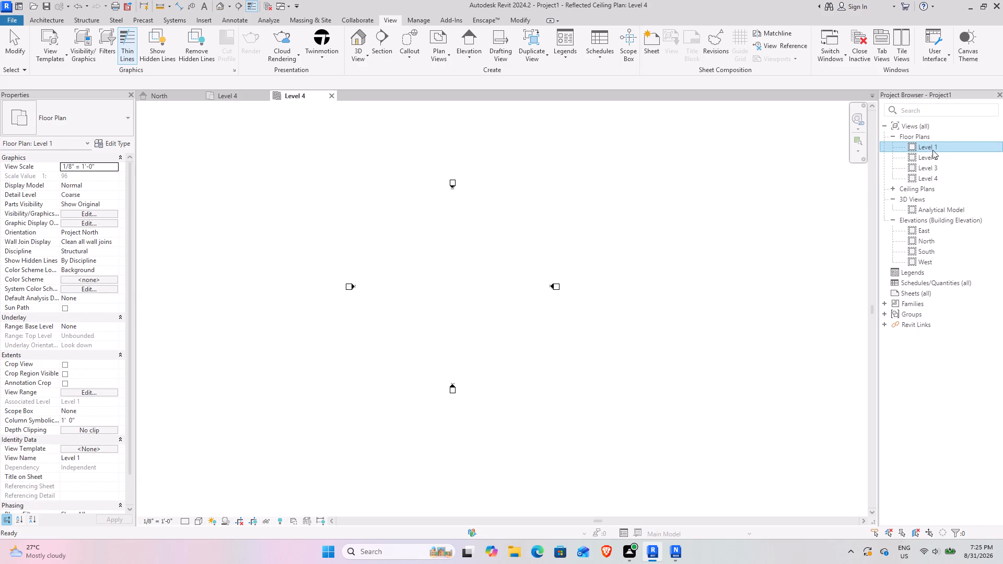
scroll(456, 276, "up", 7)
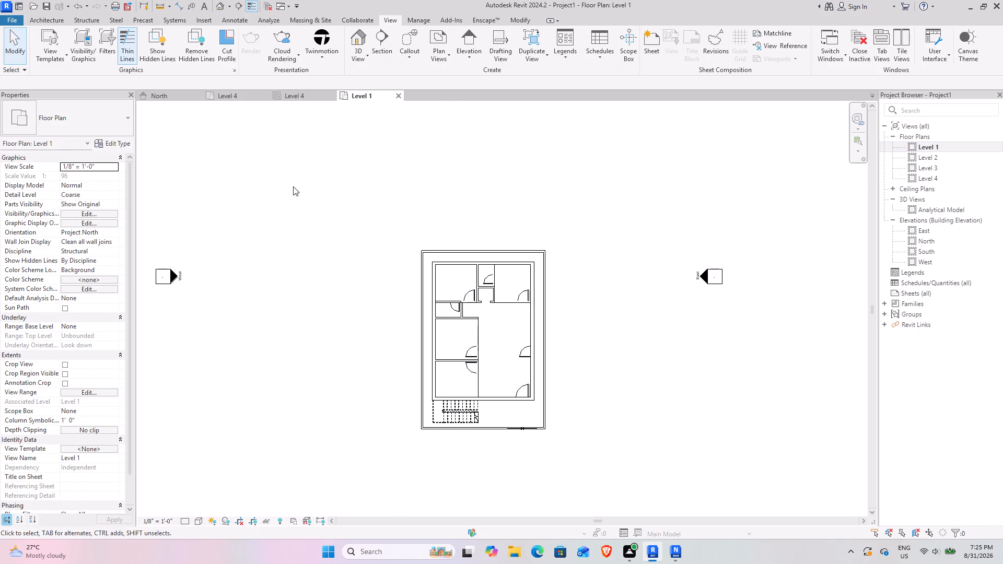
Examine the linked house's floors and base against the level lines in the North elevation.
left_click(162, 93)
middle_click_drag(401, 374, 468, 360)
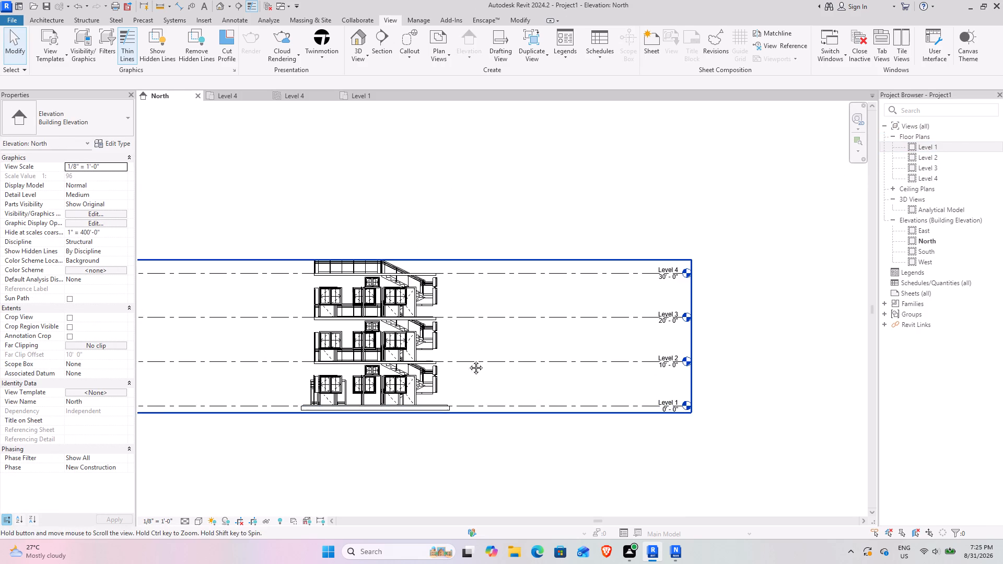
middle_click_drag(468, 360, 492, 354)
scroll(425, 367, "up", 8)
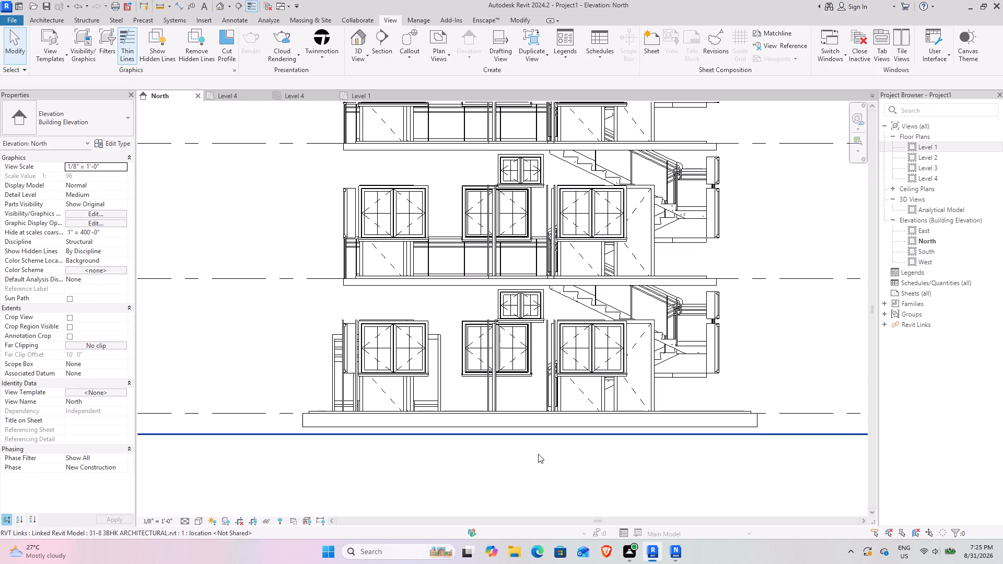
scroll(506, 348, "down", 4)
middle_click_drag(516, 361, 397, 392)
scroll(400, 384, "down", 3)
middle_click_drag(397, 377, 439, 379)
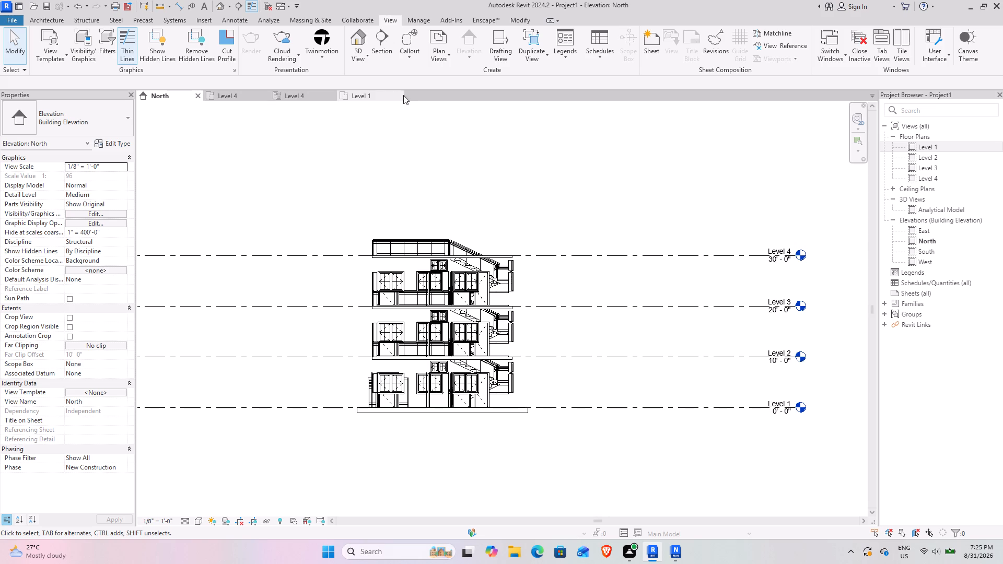
Return to the Level 1 floor plan and set its visual style to Wireframe.
left_click(365, 90)
middle_click_drag(485, 390, 453, 359)
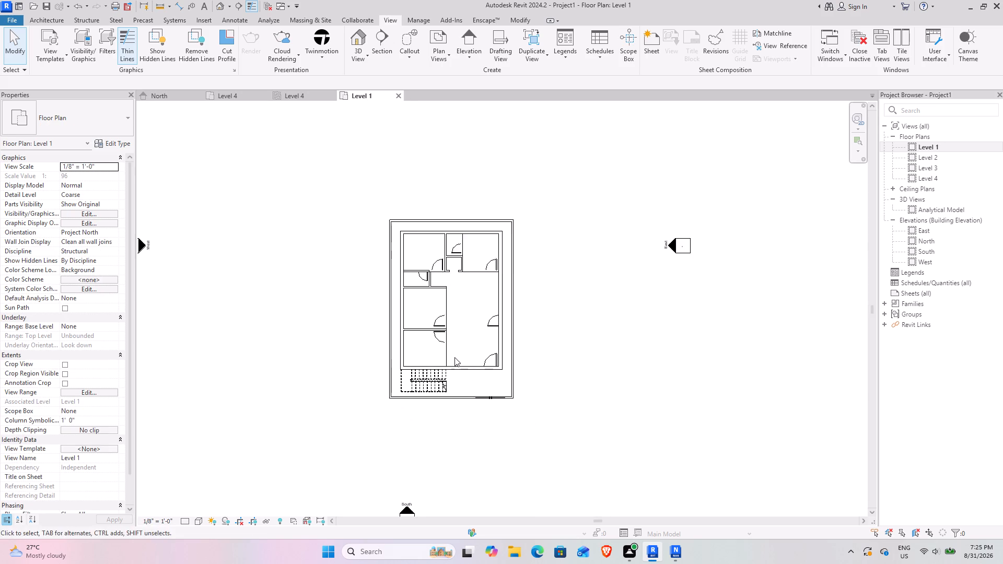
scroll(486, 357, "up", 3)
left_click(199, 525)
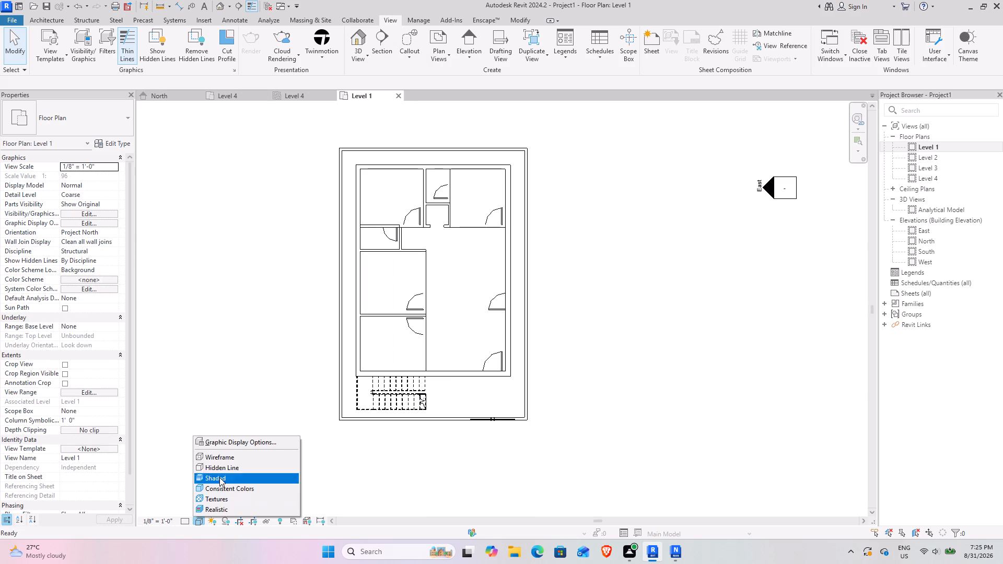
left_click(227, 457)
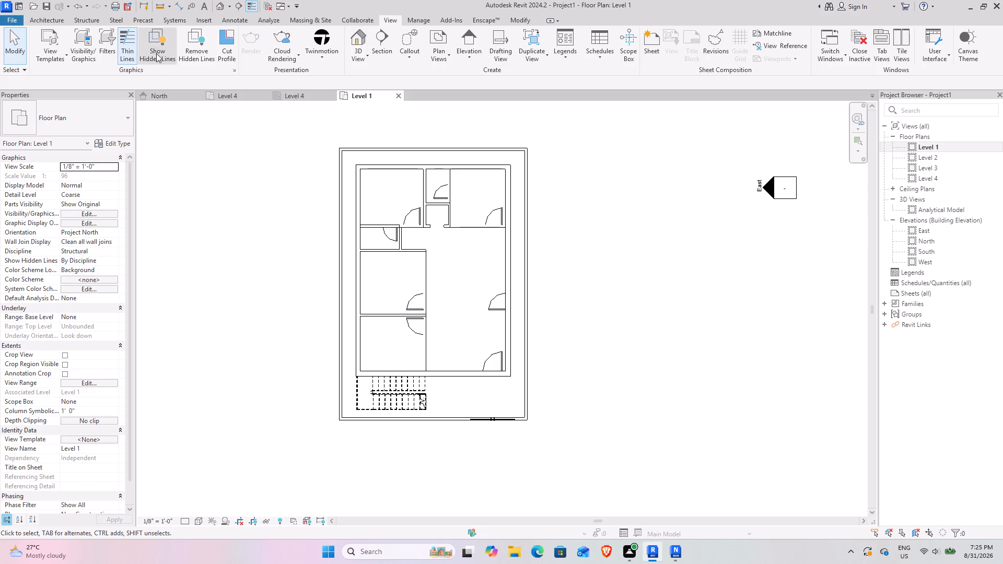
Import 31-8-2026 (2).pdf from the AUTO CAD folder and place it over the linked house in the Level 1 floor plan.
left_click(197, 17)
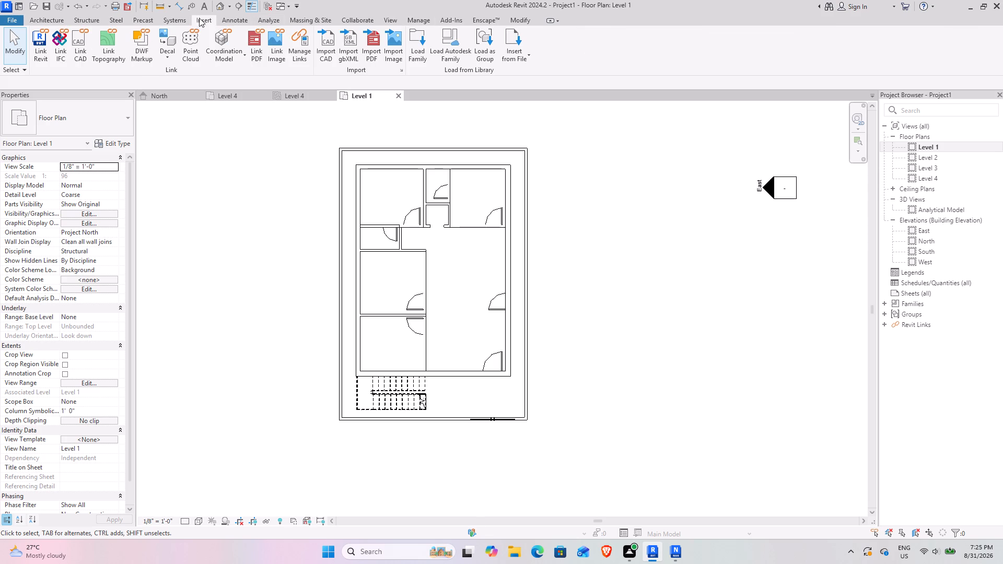
left_click(374, 49)
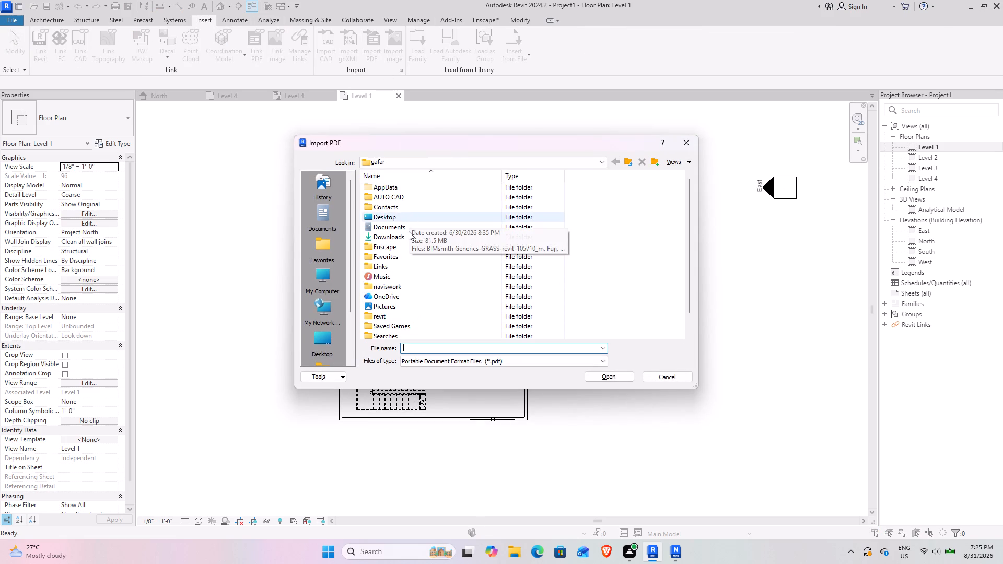
double_click(424, 202)
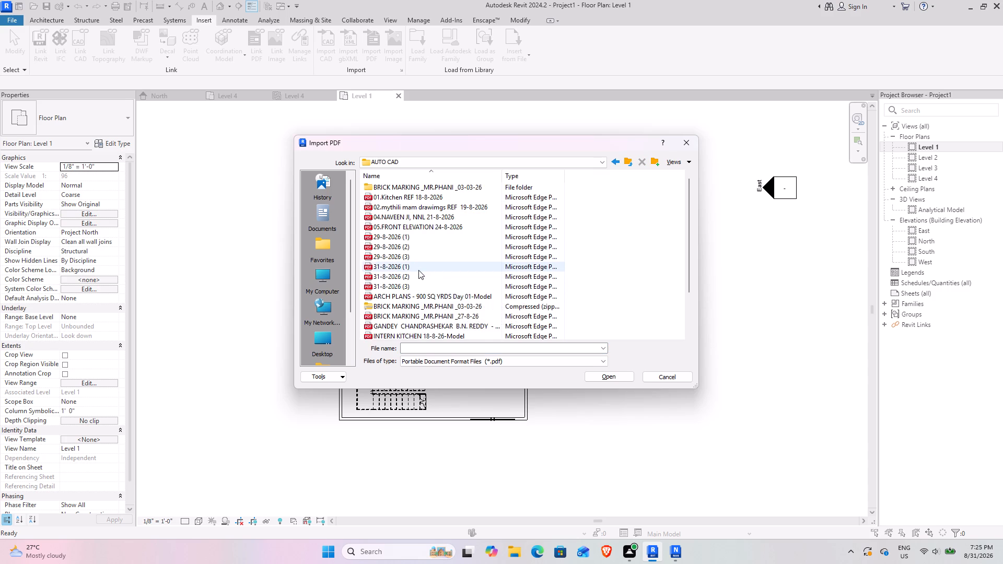
left_click(418, 269)
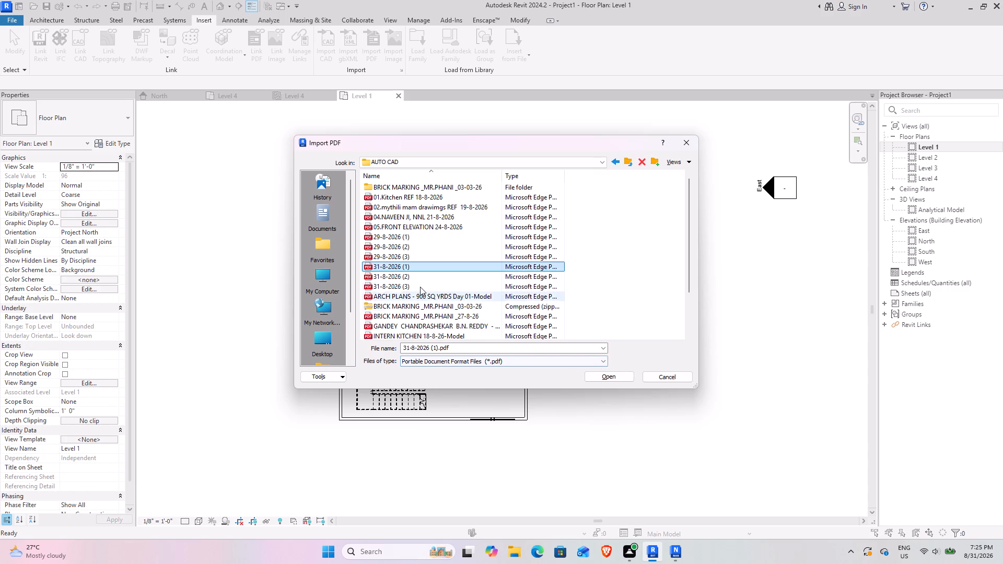
left_click(406, 275)
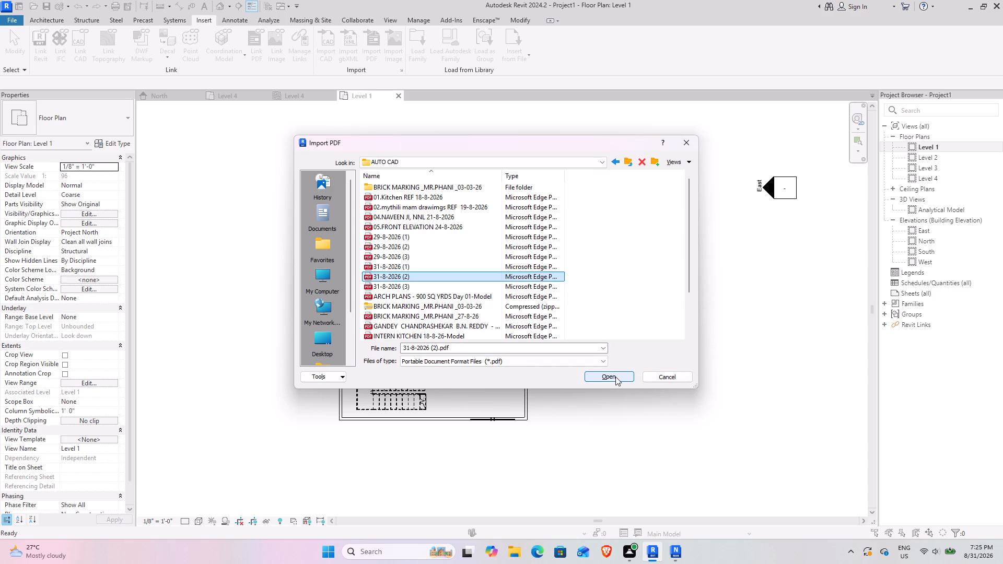
left_click(615, 377)
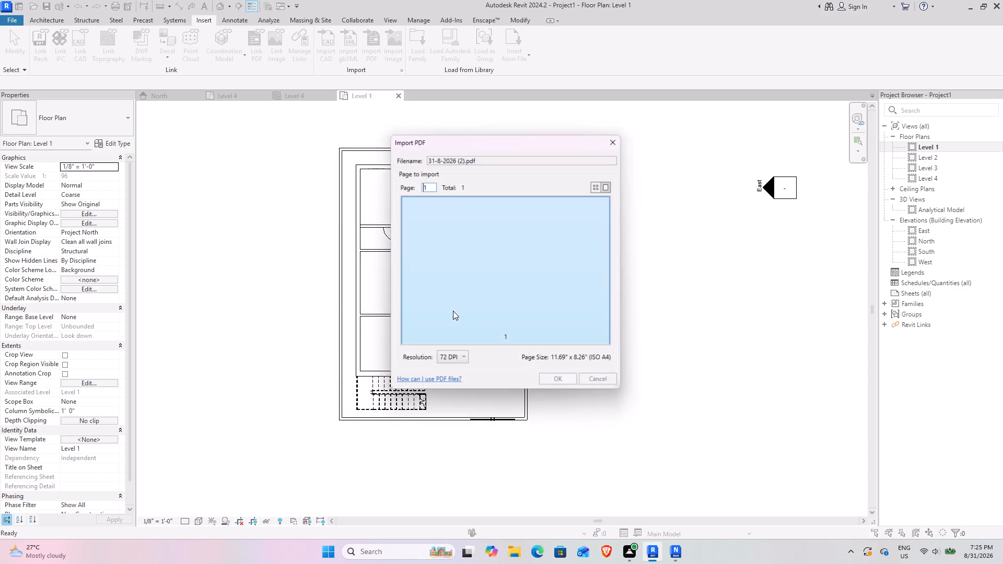
left_click(447, 366)
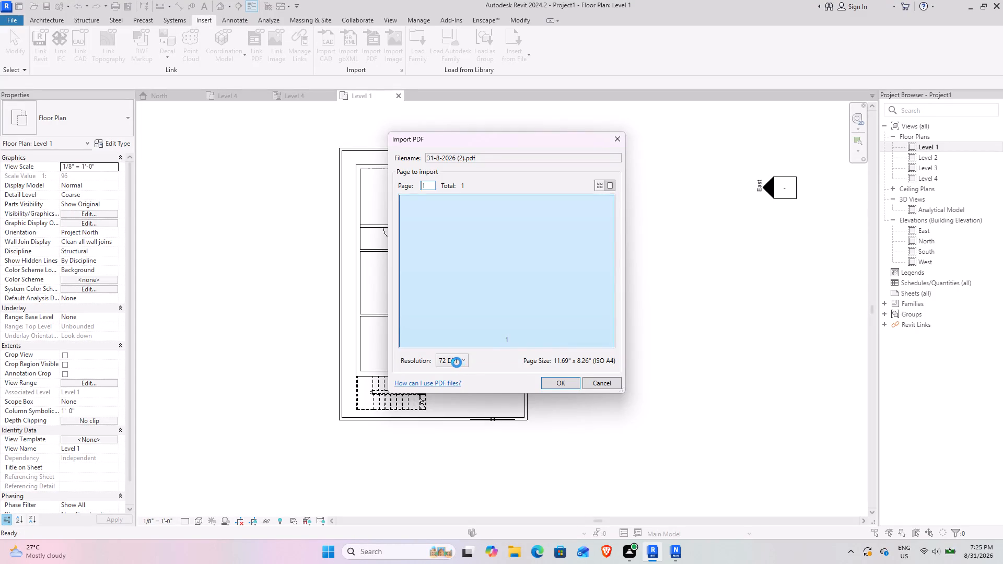
left_click(449, 405)
left_click(562, 384)
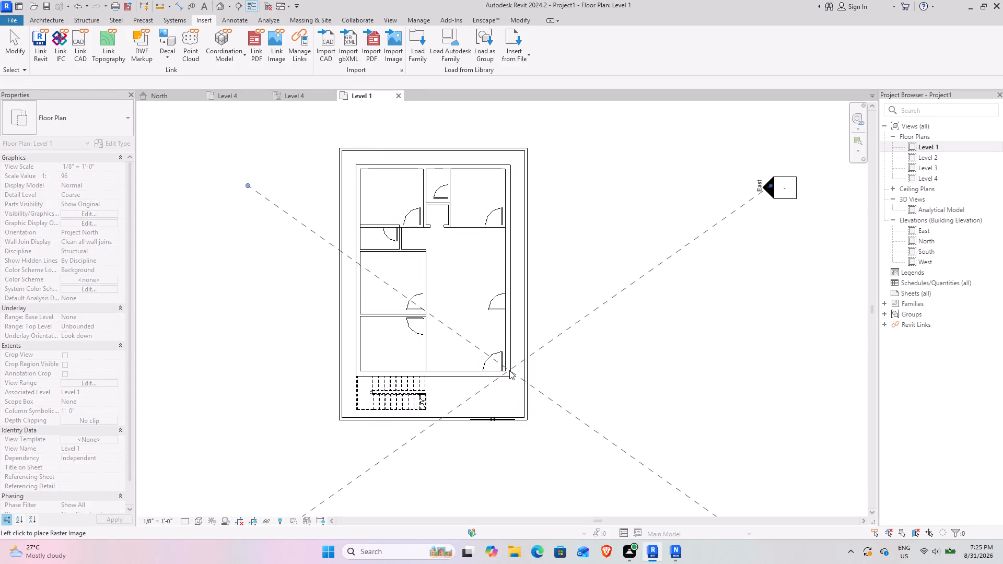
left_click(509, 370)
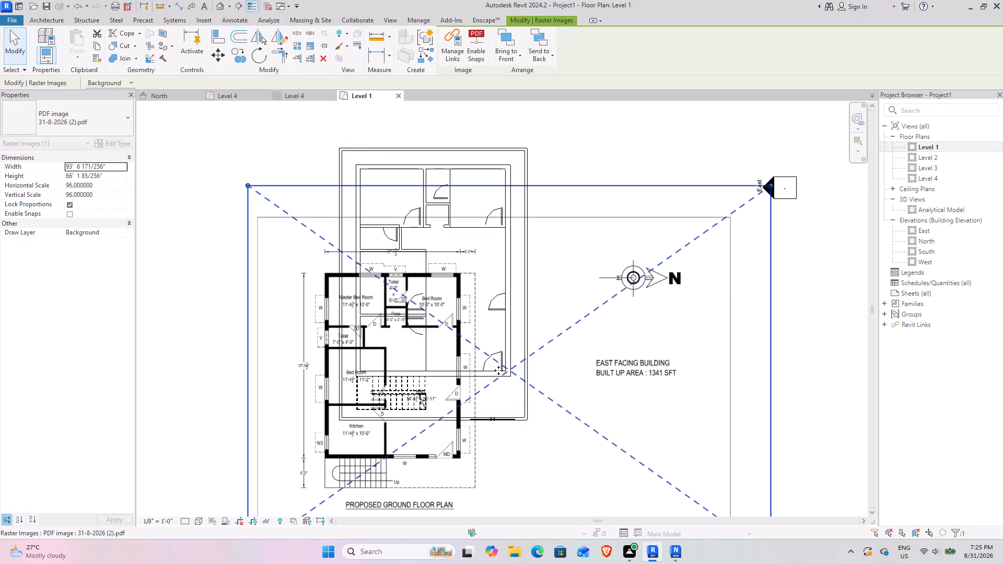
Enable snaps on the imported PDF floor plan in the Level 1 view.
middle_click_drag(498, 370, 538, 241)
scroll(339, 234, "up", 8)
scroll(357, 286, "down", 2)
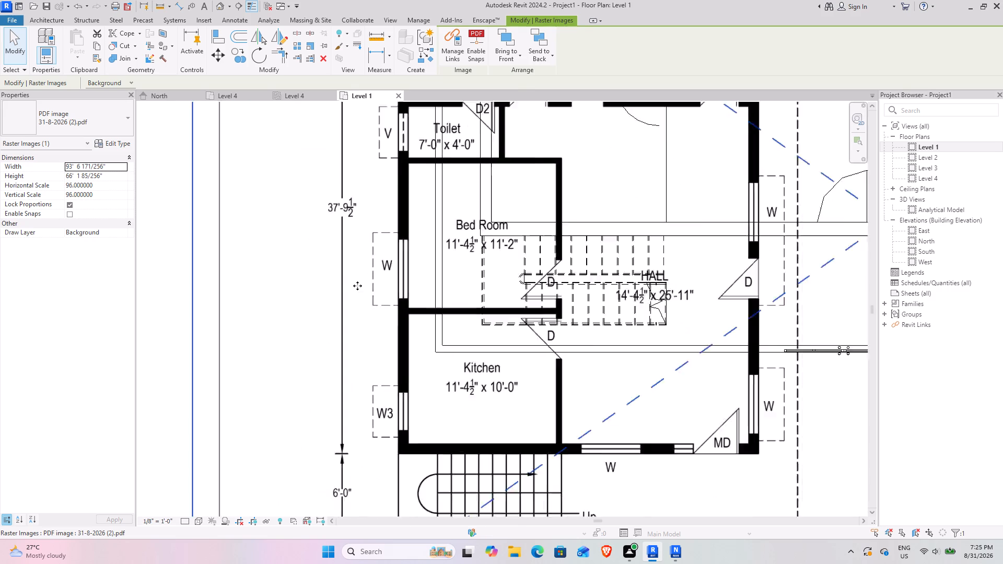
scroll(357, 286, "down", 3)
middle_click_drag(415, 247, 398, 321)
scroll(438, 227, "down", 4)
middle_click_drag(436, 243, 416, 285)
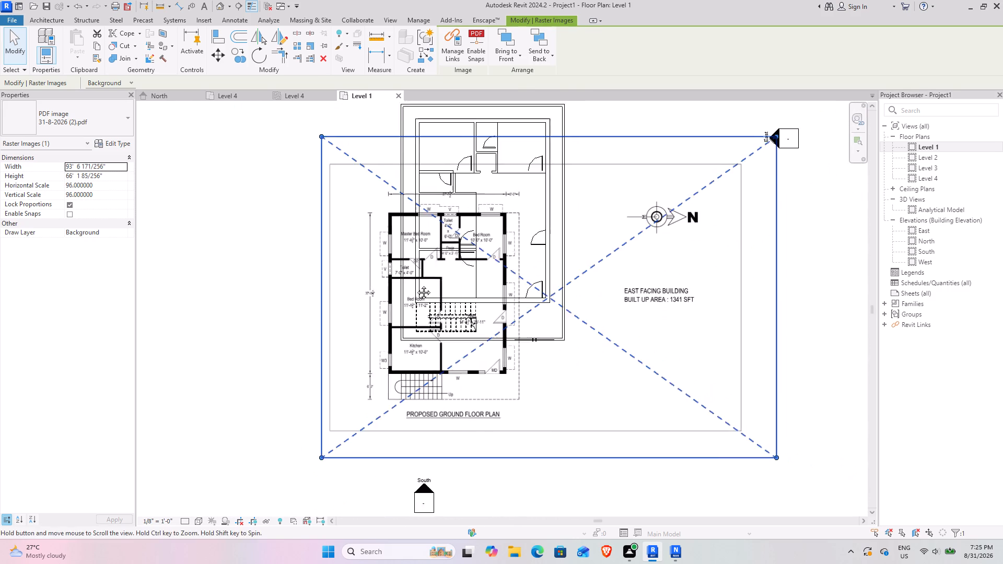
middle_click_drag(416, 285, 401, 319)
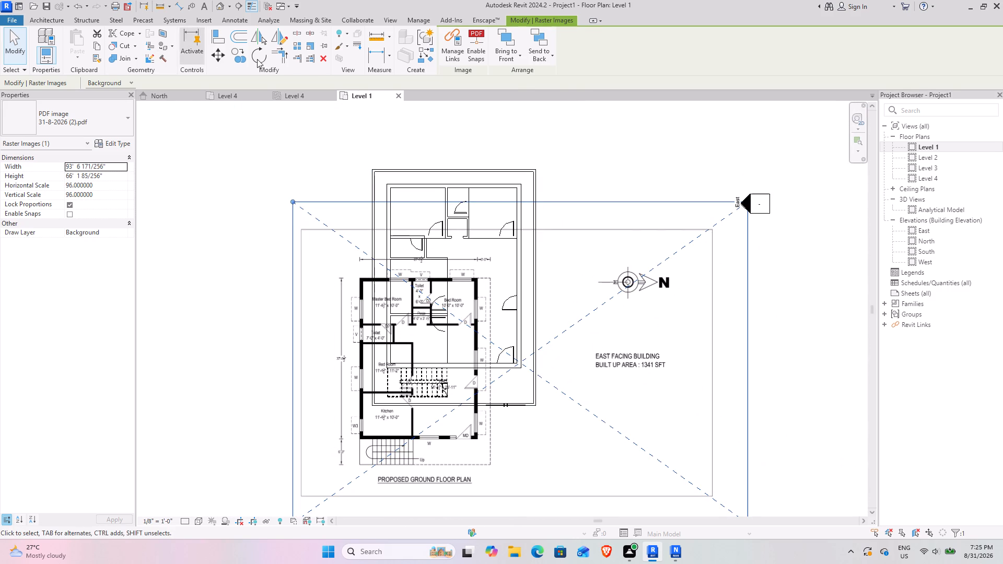
left_click(224, 60)
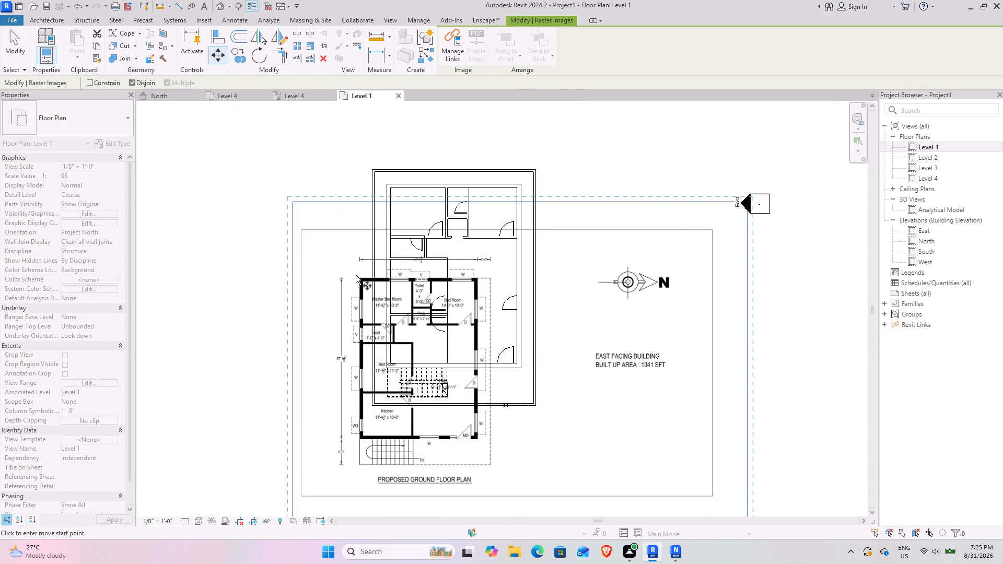
left_click(20, 49)
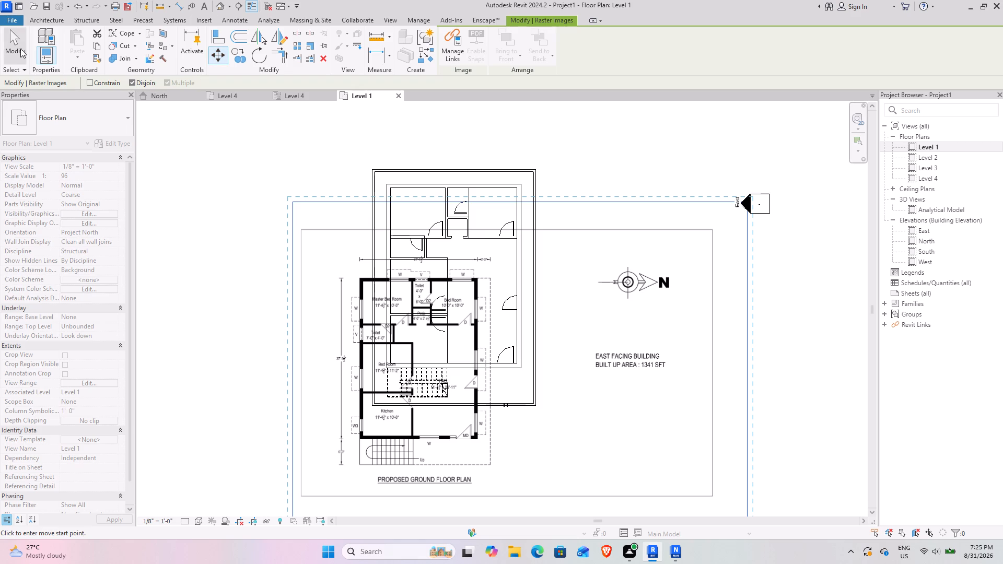
left_click(642, 305)
left_click(478, 50)
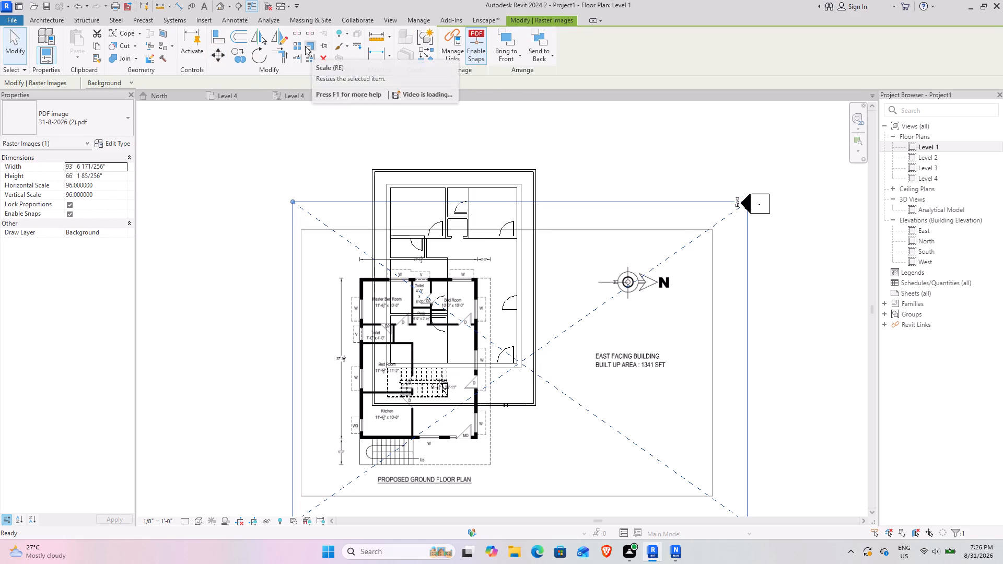
Move the PDF floor plan by the Master Bed Room's outer wall corner onto the matching outer corner of the linked house.
left_click(224, 51)
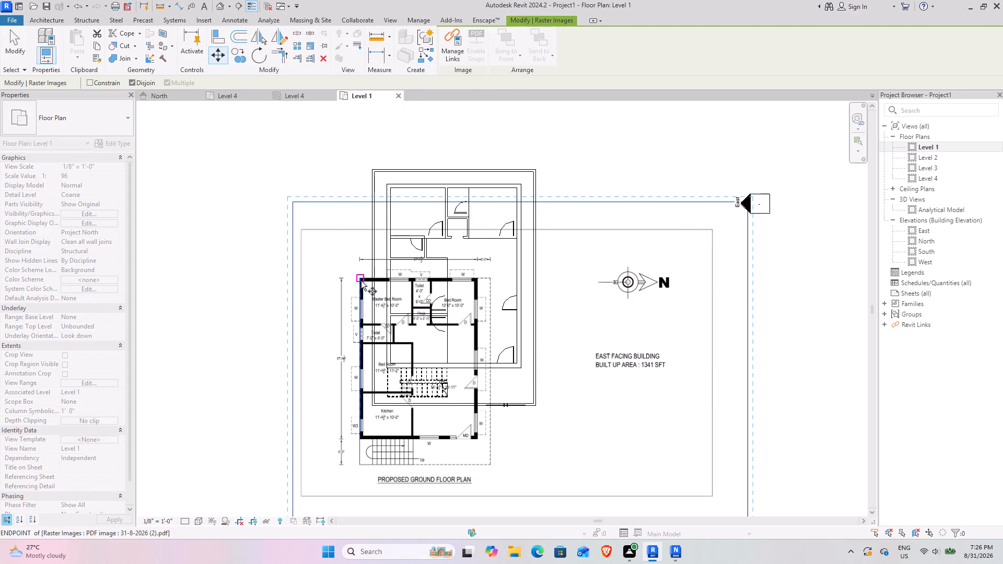
scroll(359, 278, "up", 8)
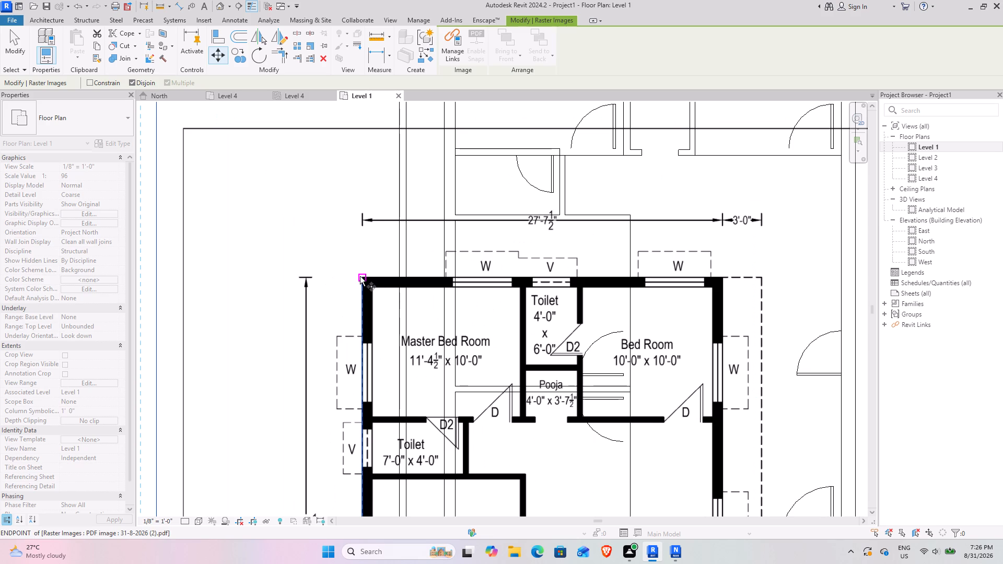
left_click(360, 276)
scroll(394, 207, "down", 5)
middle_click_drag(410, 203, 380, 361)
scroll(385, 274, "up", 7)
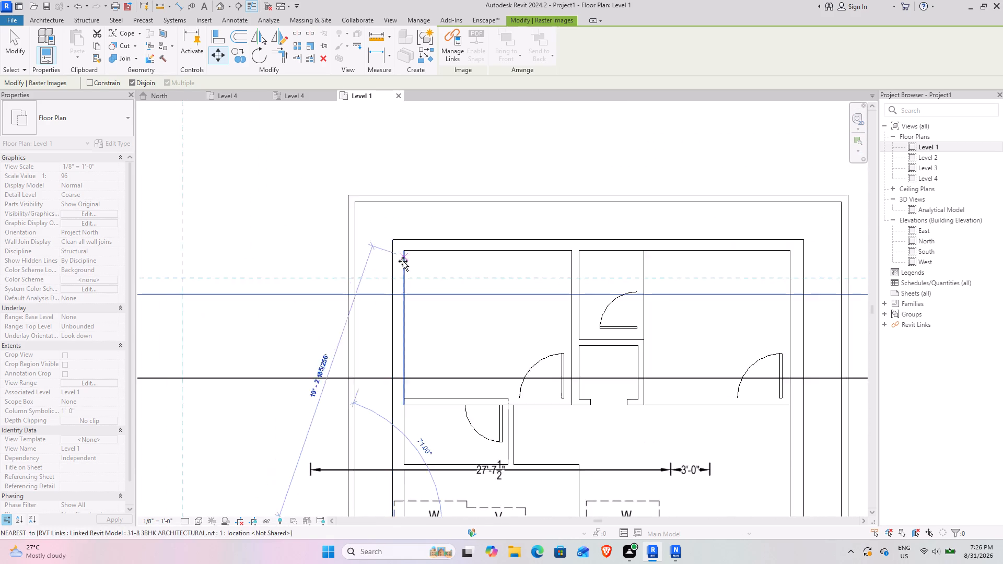
scroll(403, 261, "up", 2)
left_click(386, 219)
Scale the PDF graphically from the aligned Master Bed Room corner, bringing its outer Kitchen corner by the stairs onto the linked house's matching corner.
scroll(474, 253, "down", 10)
middle_click_drag(493, 298, 438, 186)
scroll(425, 388, "up", 11)
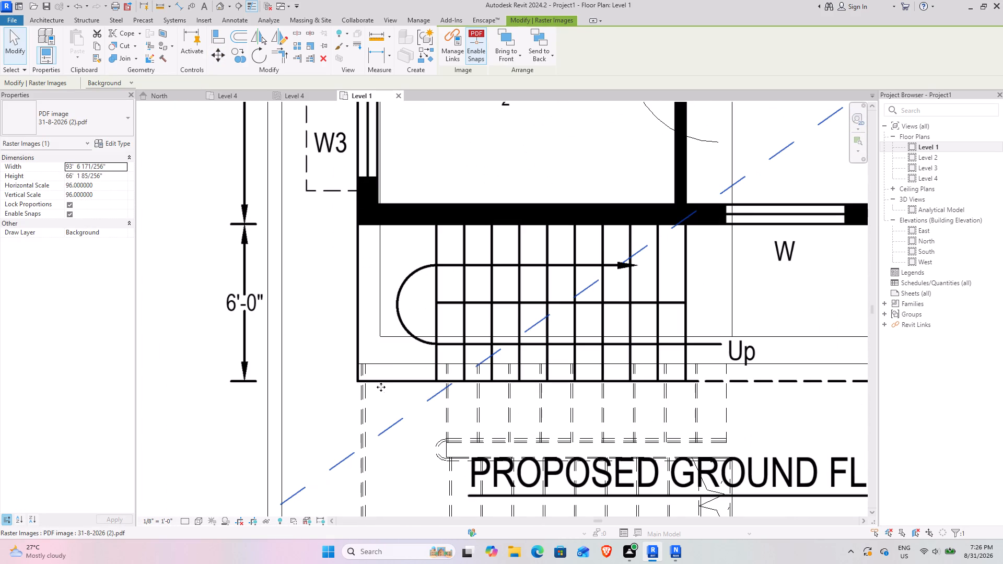
middle_click_drag(360, 258, 358, 300)
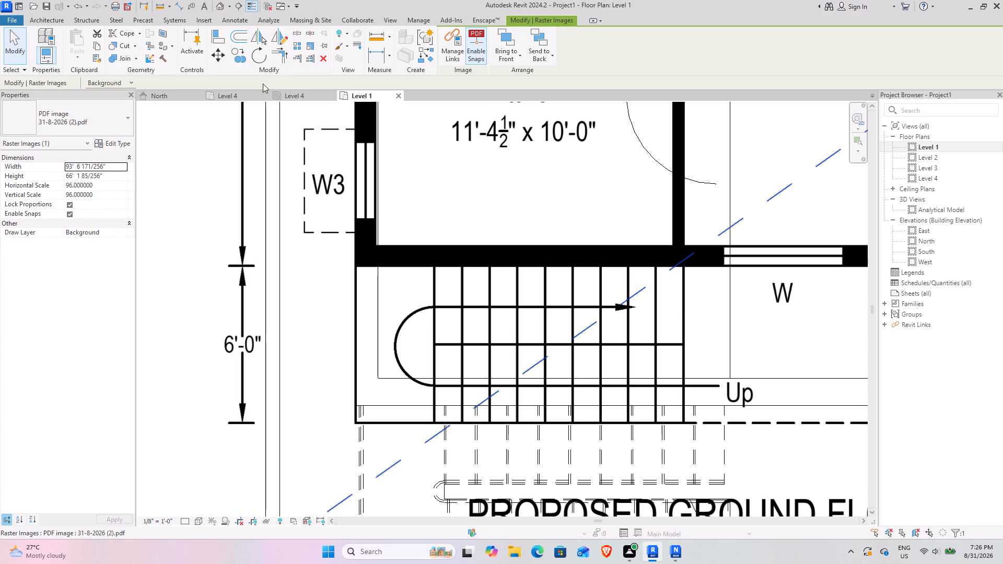
left_click(310, 48)
scroll(493, 217, "down", 5)
middle_click_drag(472, 182, 457, 254)
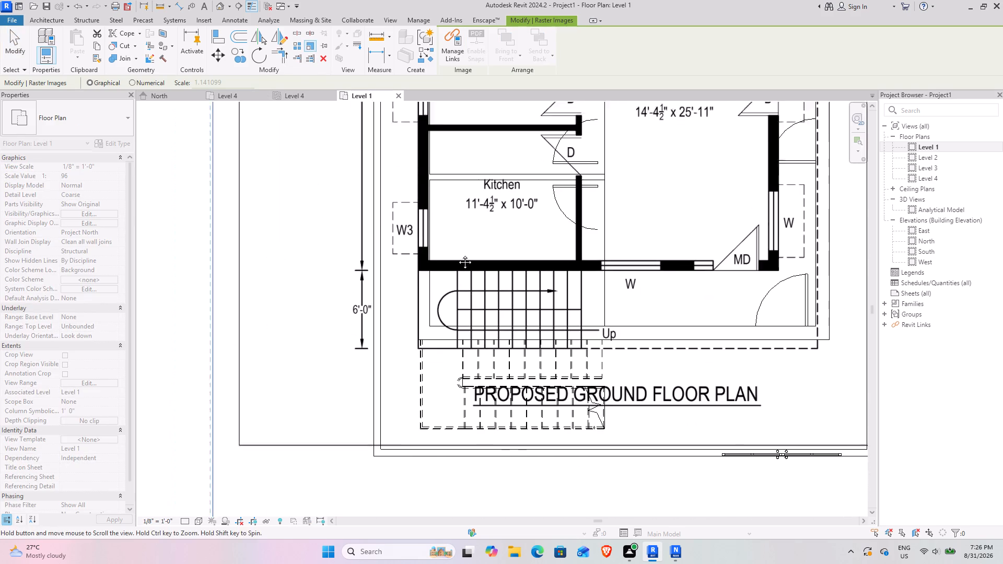
middle_click_drag(457, 254, 450, 456)
scroll(468, 328, "down", 4)
middle_click_drag(440, 303, 449, 367)
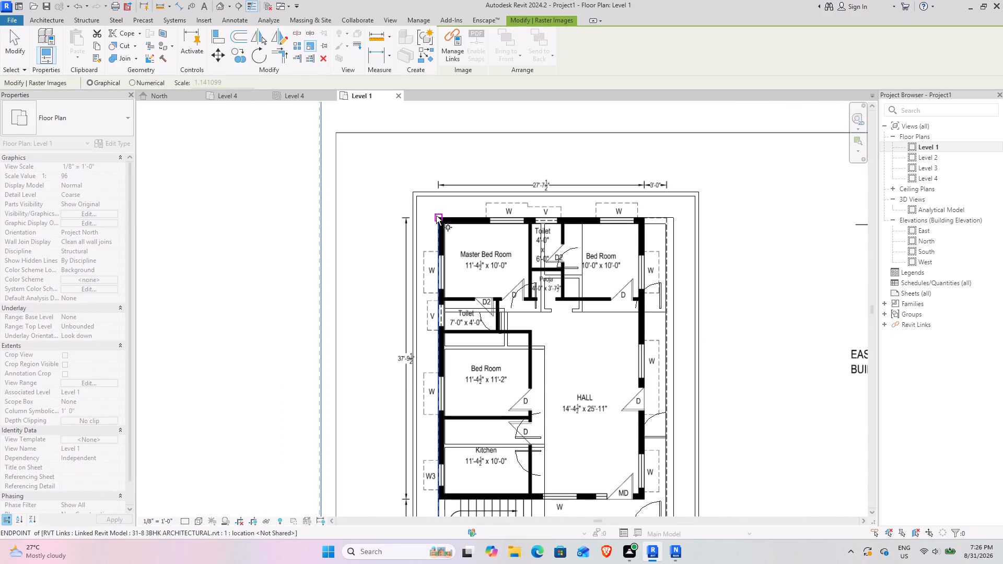
left_click(438, 219)
scroll(449, 371, "down", 4)
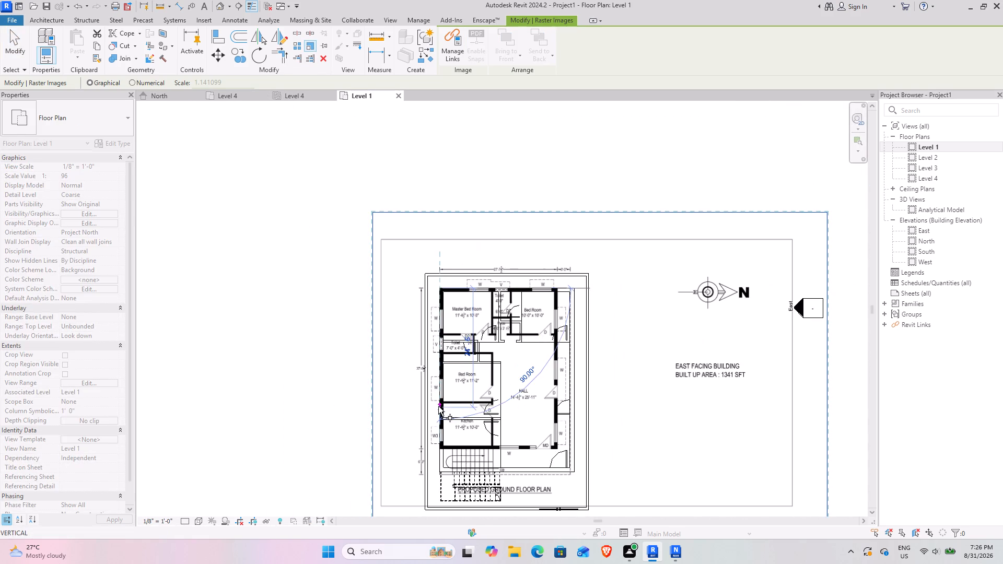
middle_click_drag(438, 406, 441, 295)
scroll(439, 322, "up", 17)
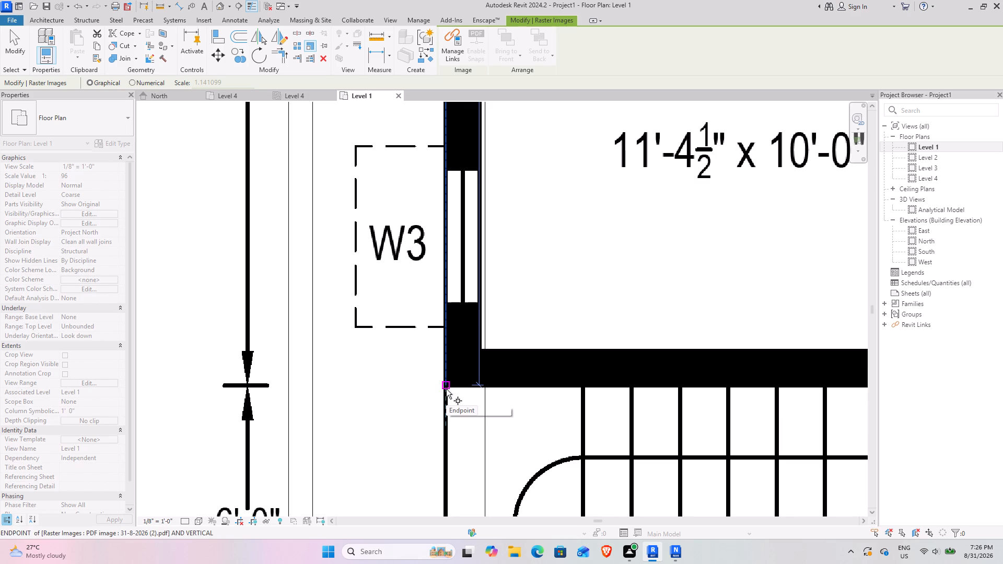
left_click(446, 389)
scroll(444, 412, "down", 5)
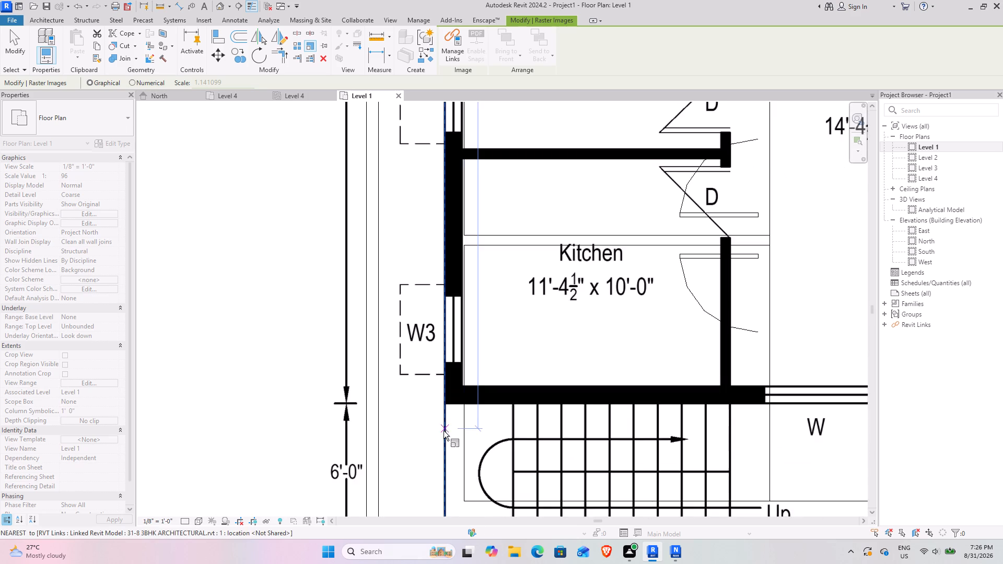
middle_click_drag(438, 431, 456, 273)
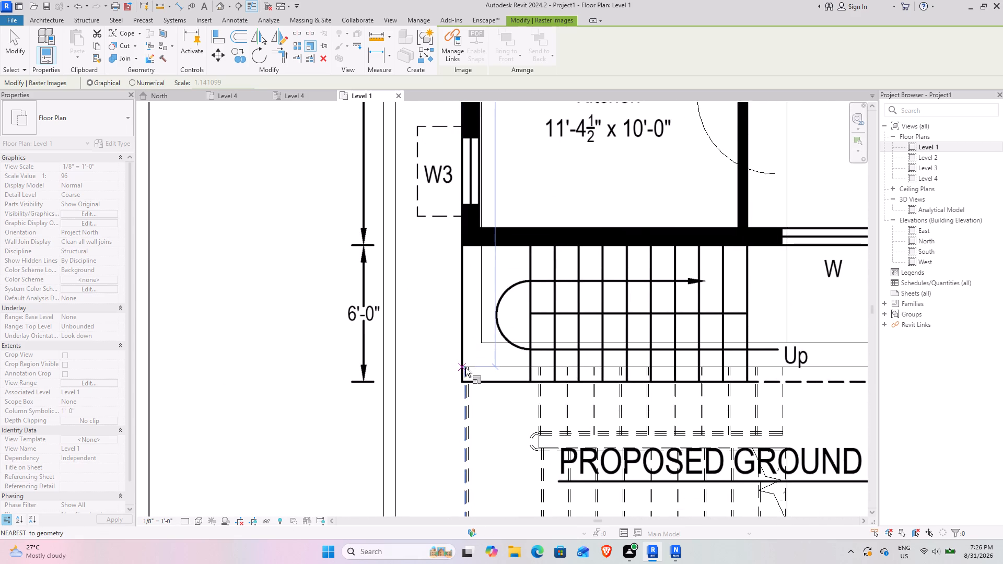
scroll(465, 368, "up", 14)
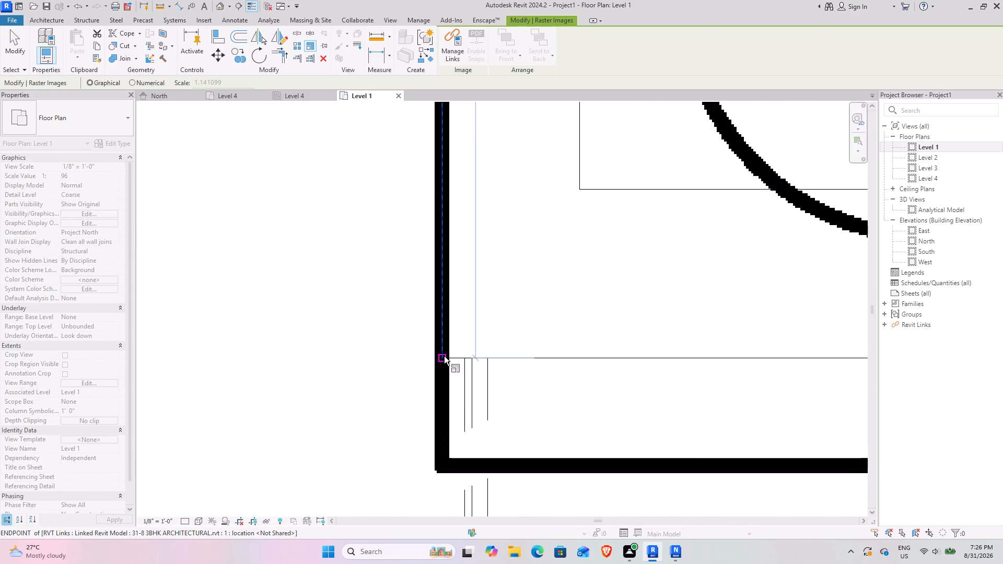
left_click(444, 356)
Examine how the scaled PDF's walls, doors and stairs line up with the linked house across the whole plan.
scroll(475, 318, "down", 11)
middle_click_drag(547, 286, 396, 346)
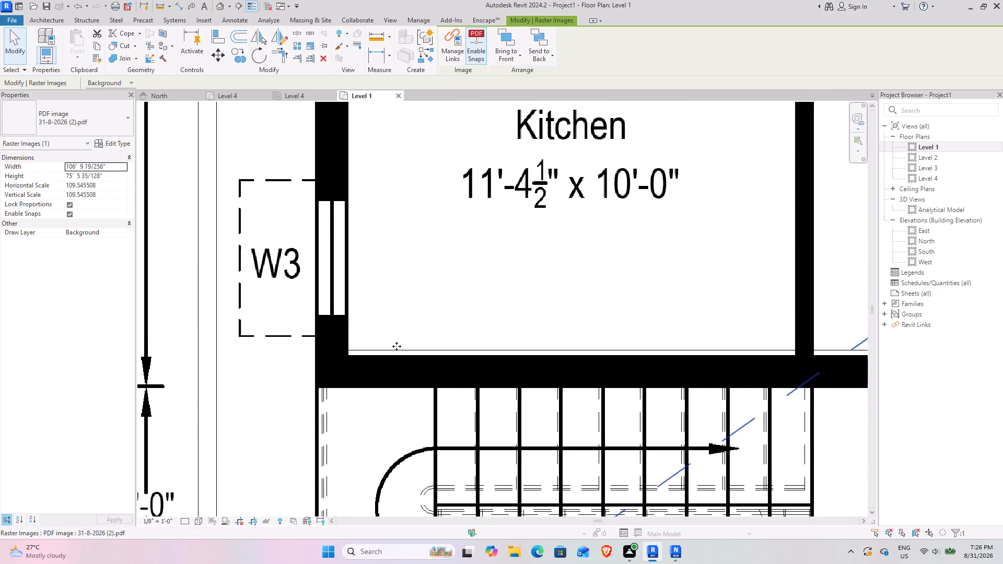
scroll(396, 346, "down", 5)
scroll(482, 331, "down", 4)
middle_click_drag(545, 315, 458, 404)
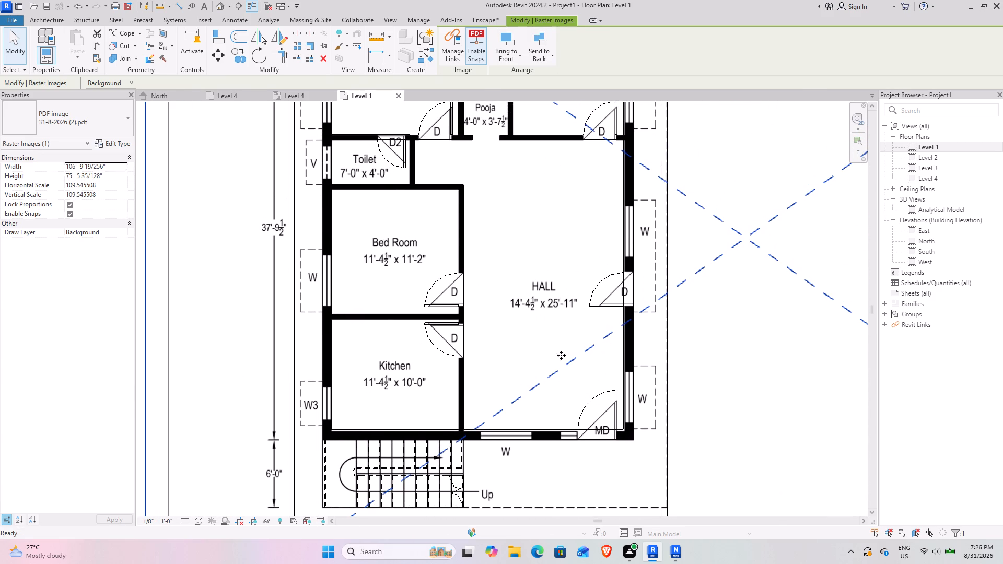
middle_click_drag(552, 336, 639, 497)
middle_click_drag(586, 344, 587, 427)
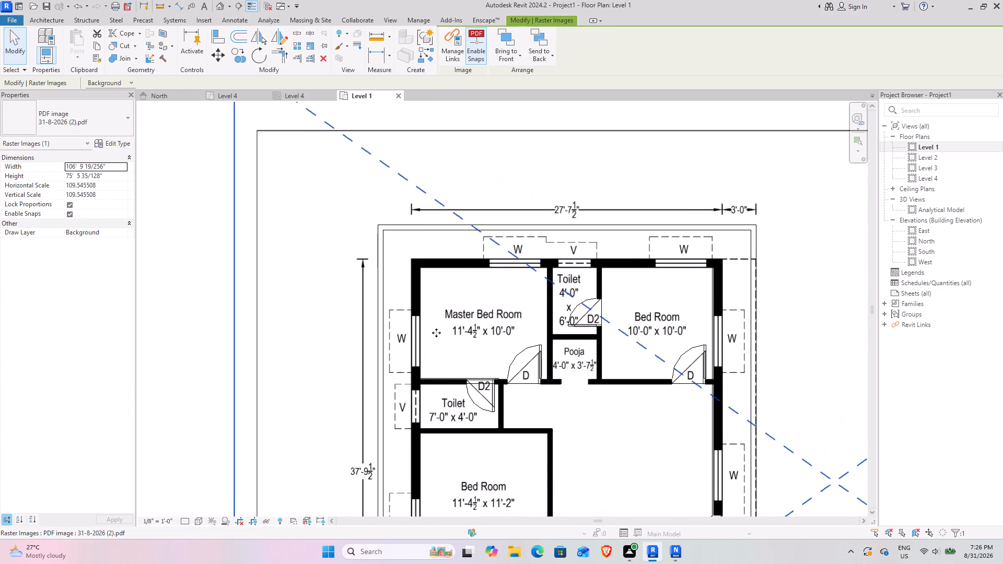
scroll(374, 305, "up", 5)
scroll(495, 356, "down", 4)
middle_click_drag(527, 353, 388, 288)
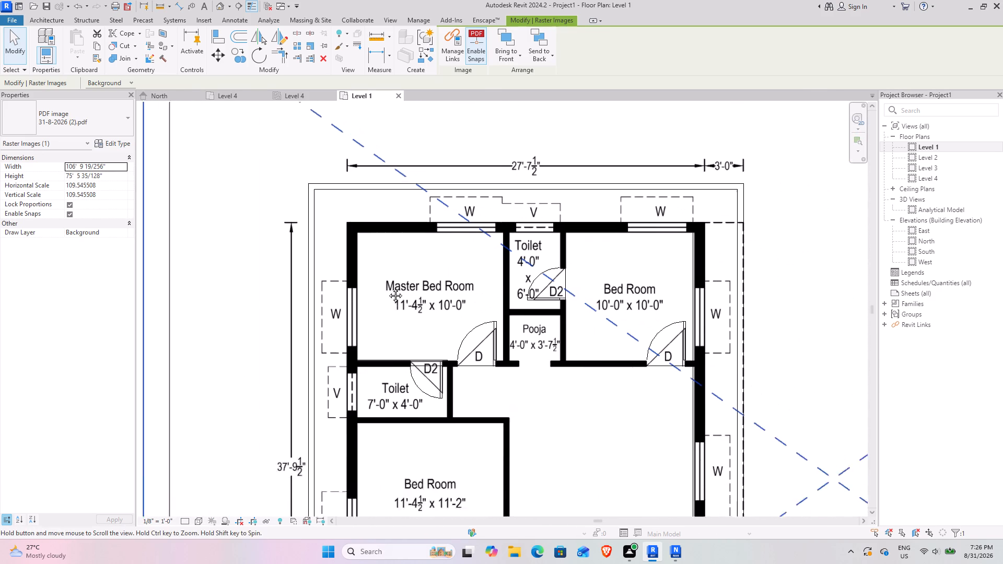
middle_click_drag(388, 288, 383, 285)
middle_click_drag(541, 365, 446, 261)
middle_click_drag(543, 409, 559, 268)
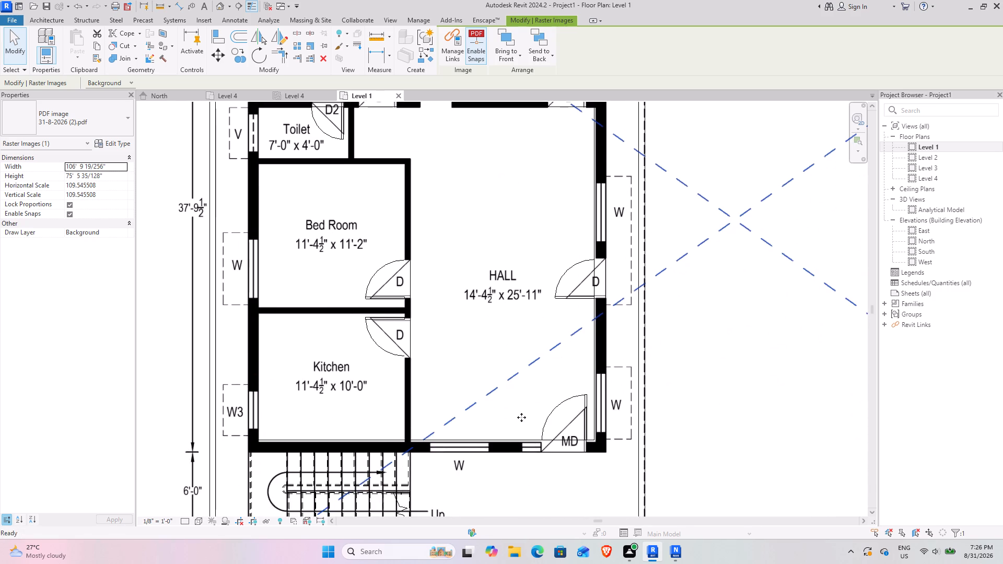
middle_click_drag(519, 413, 556, 306)
scroll(288, 338, "up", 8)
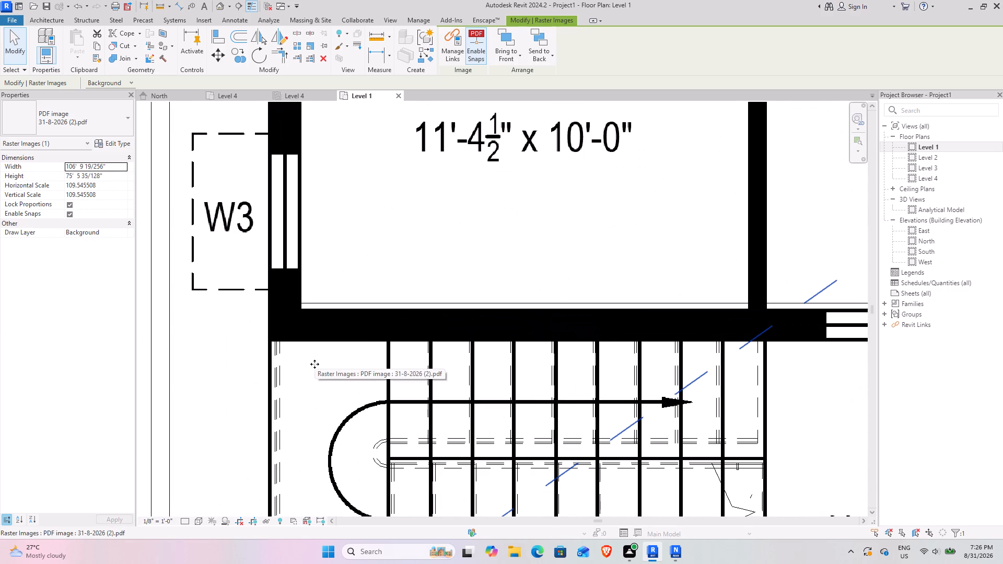
middle_click_drag(324, 319, 366, 383)
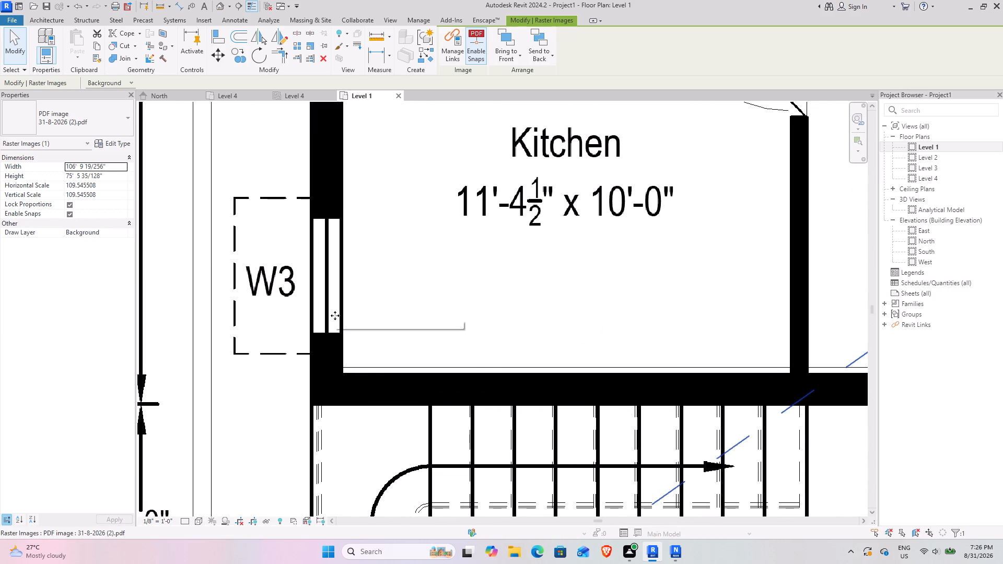
scroll(387, 252, "down", 8)
middle_click_drag(401, 225, 400, 276)
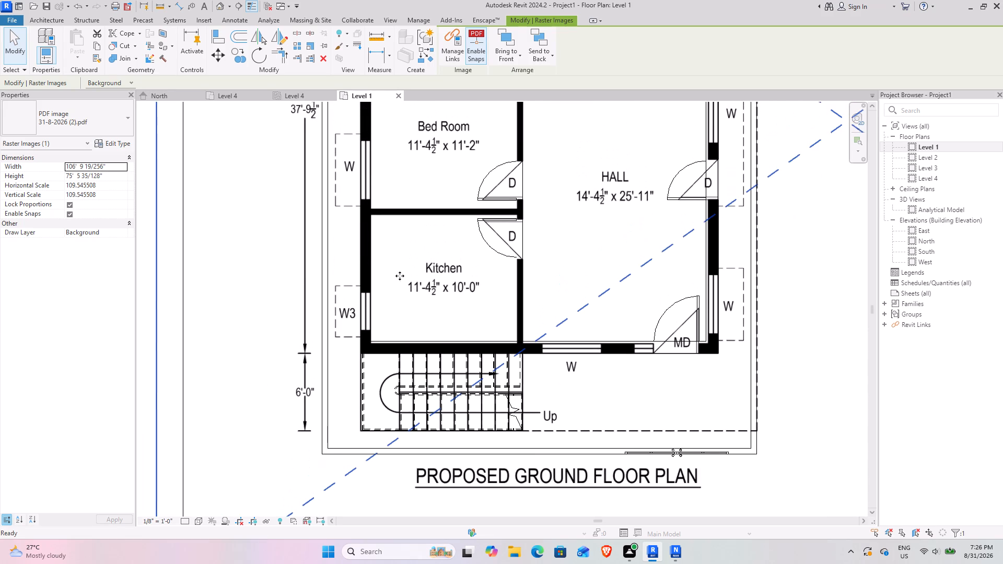
middle_click_drag(430, 246, 436, 524)
middle_click_drag(494, 266, 500, 410)
scroll(390, 308, "up", 7)
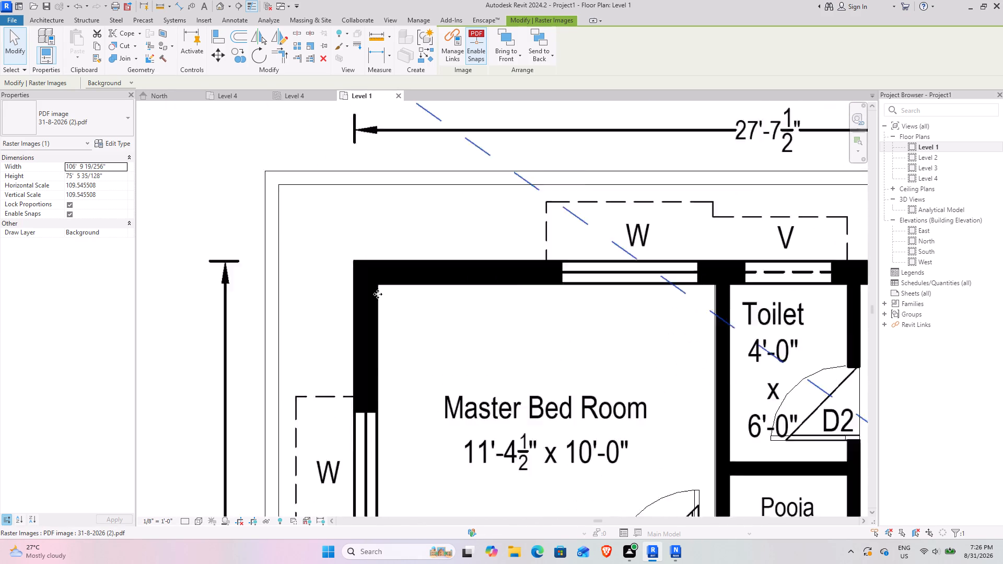
scroll(378, 294, "up", 6)
scroll(494, 277, "down", 18)
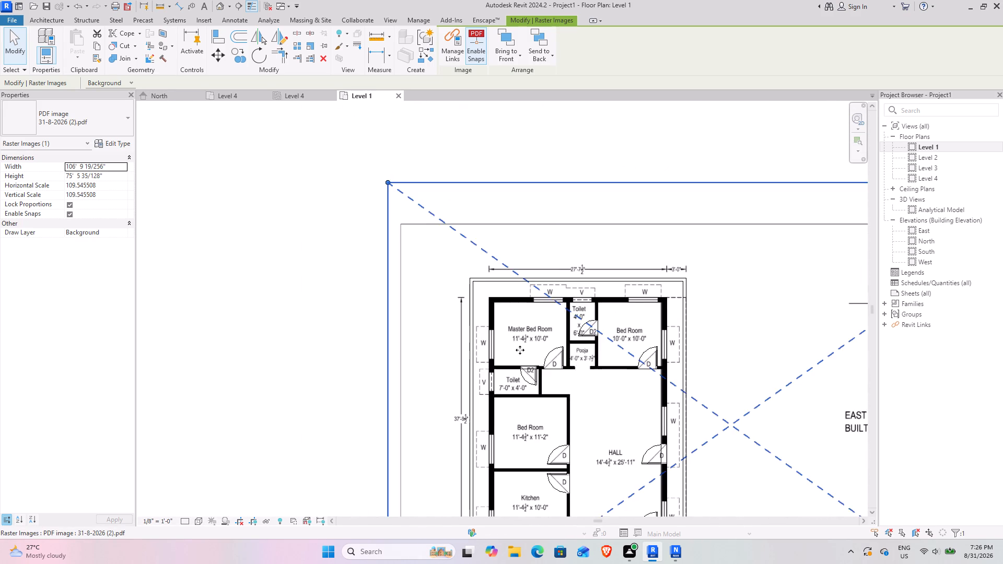
middle_click_drag(518, 350, 351, 184)
scroll(314, 383, "up", 1)
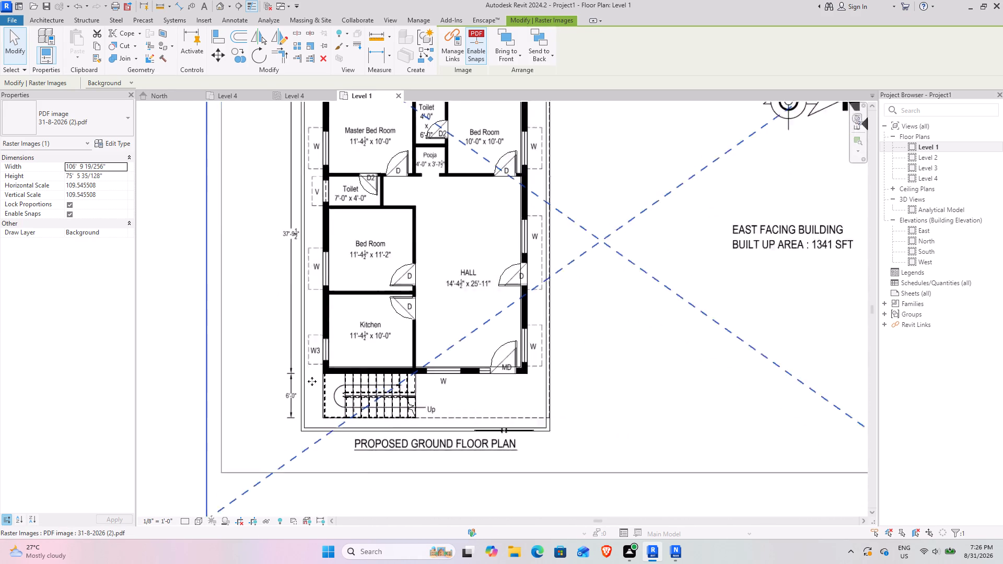
scroll(312, 381, "up", 11)
scroll(352, 397, "up", 4)
scroll(352, 397, "down", 4)
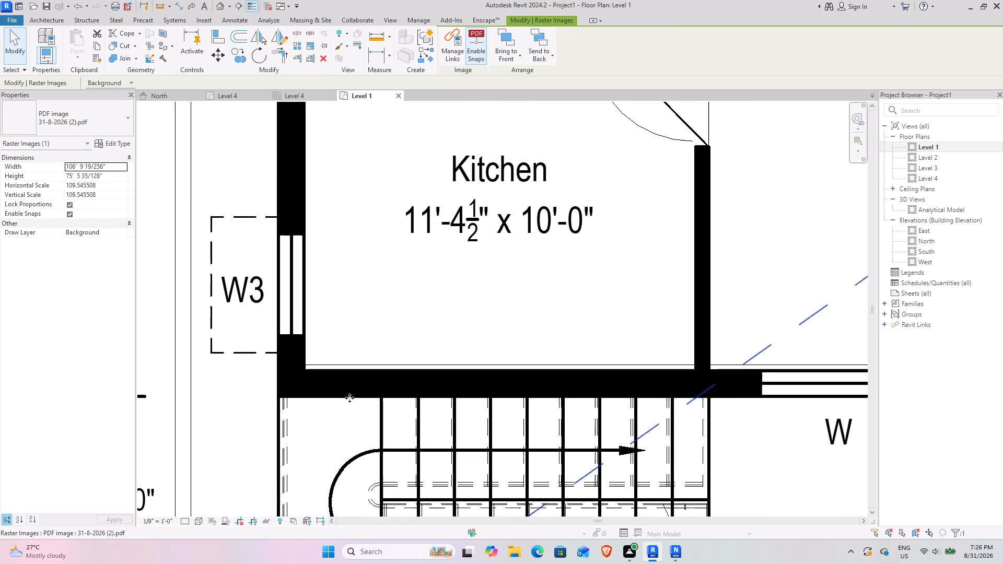
scroll(349, 398, "down", 4)
middle_click_drag(377, 310, 348, 443)
middle_click_drag(376, 287, 460, 555)
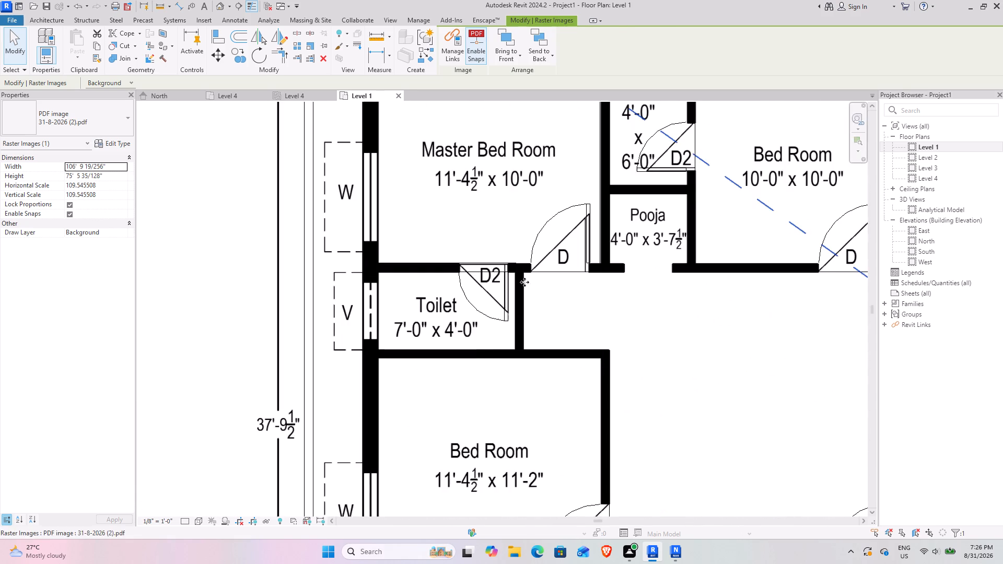
middle_click_drag(524, 265, 369, 473)
scroll(533, 322, "down", 3)
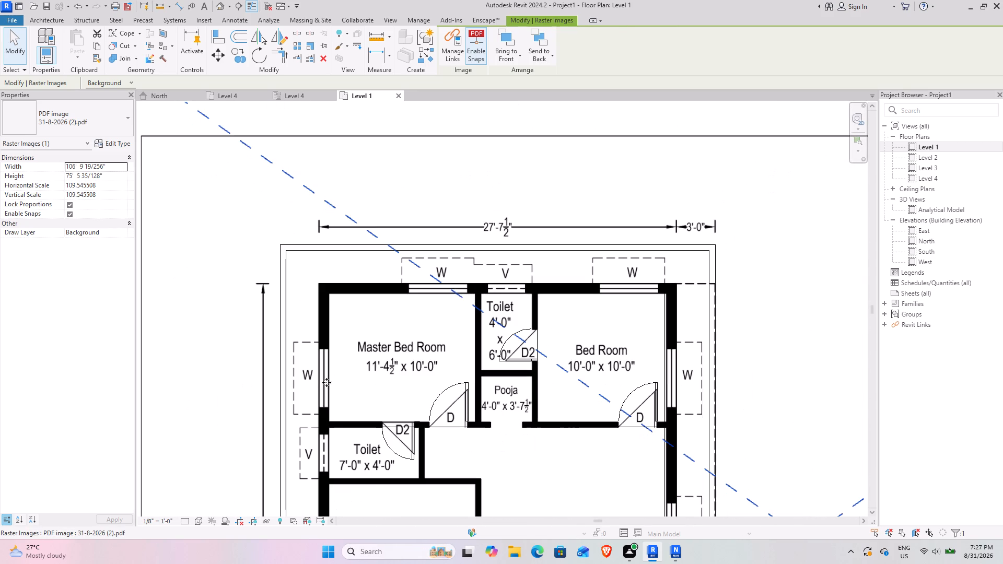
middle_click_drag(589, 396, 404, 251)
middle_click_drag(332, 370, 389, 265)
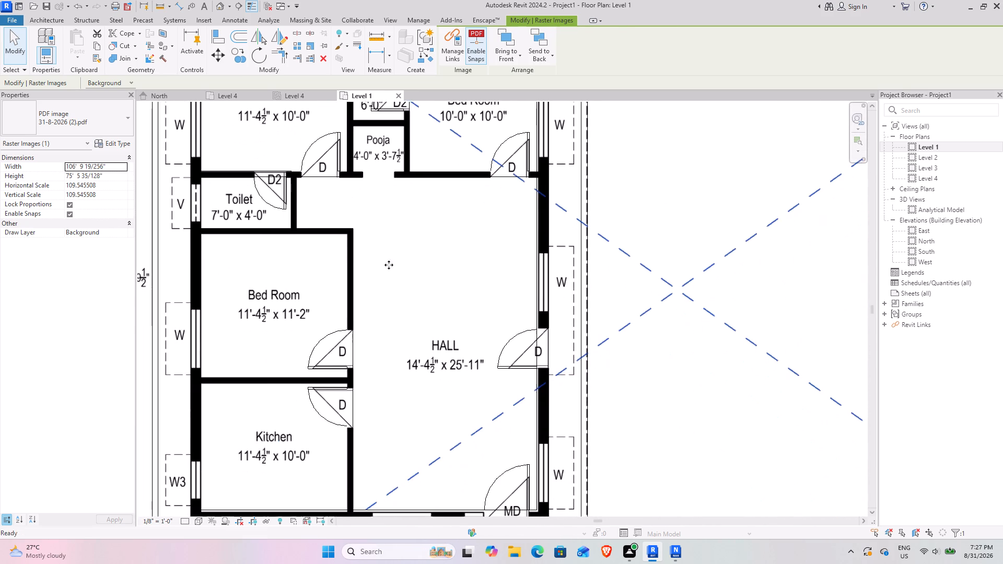
middle_click_drag(363, 364, 421, 260)
scroll(289, 436, "up", 4)
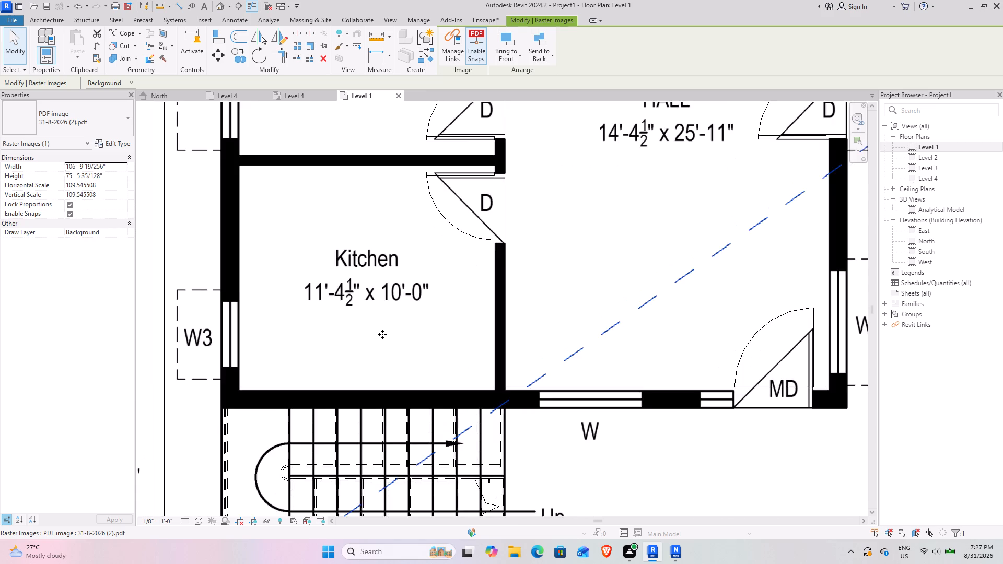
scroll(382, 334, "down", 4)
middle_click_drag(392, 298, 389, 447)
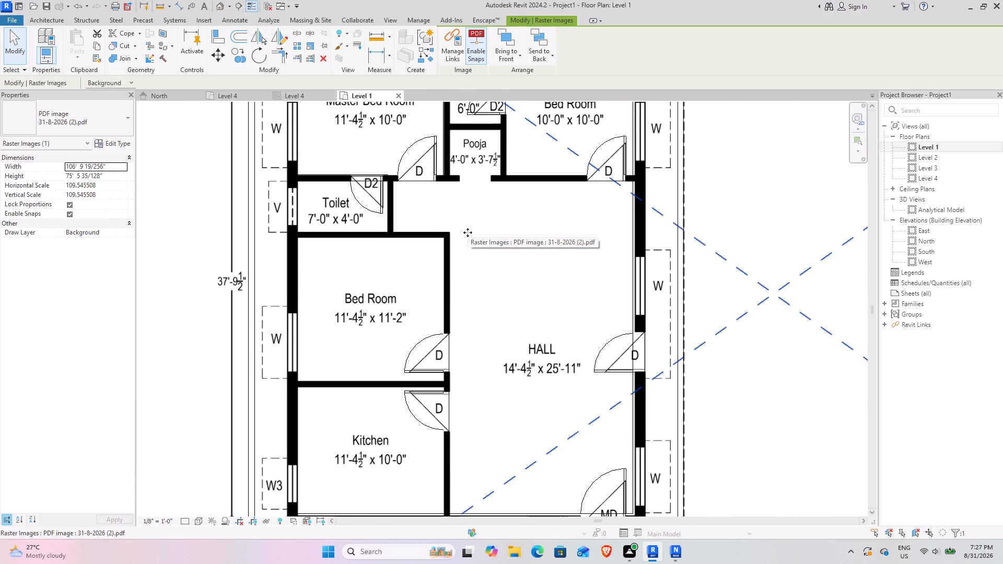
Pin the scaled PDF floor plan in place in the Level 1 view.
scroll(369, 210, "down", 8)
middle_click_drag(577, 132, 550, 180)
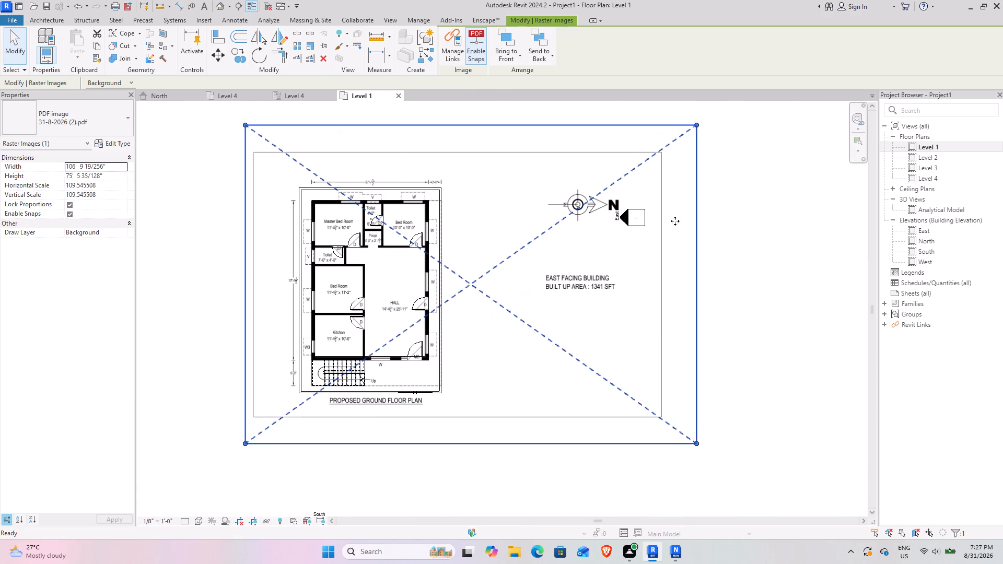
left_click(326, 43)
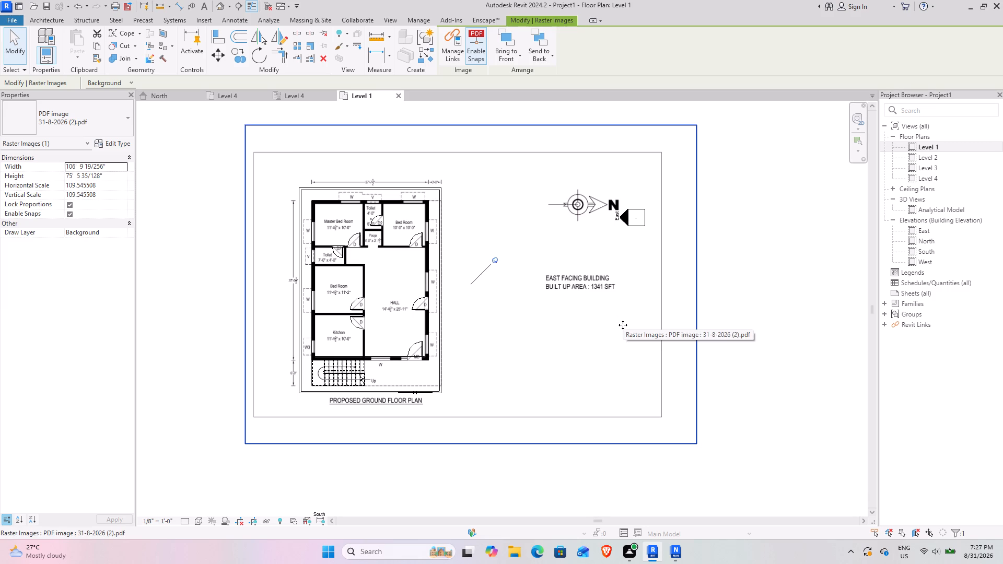
Temporarily hide the PDF floor plan to inspect the linked house beneath it, and restore the PDF's display.
type("hh")
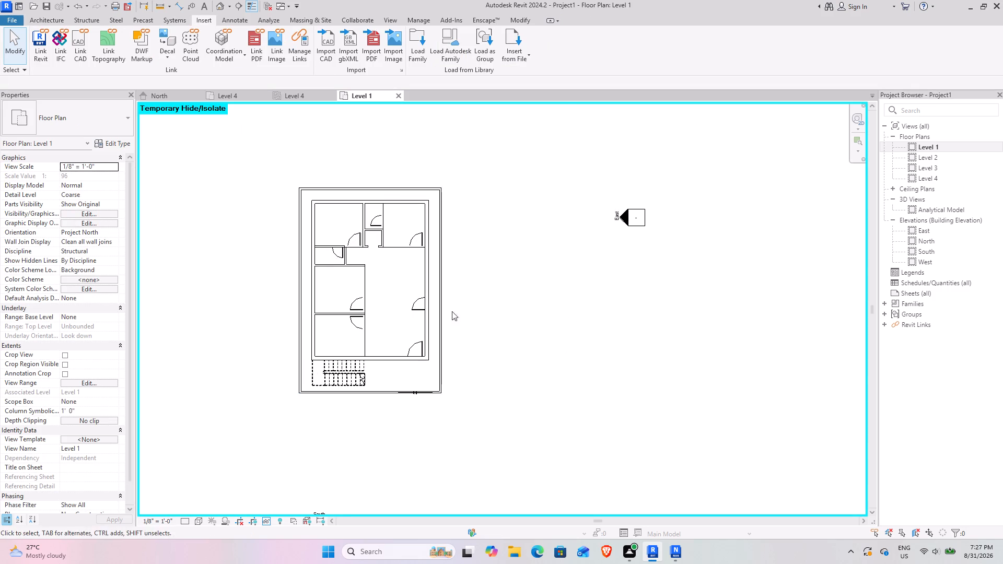
scroll(345, 338, "up", 12)
scroll(415, 291, "down", 9)
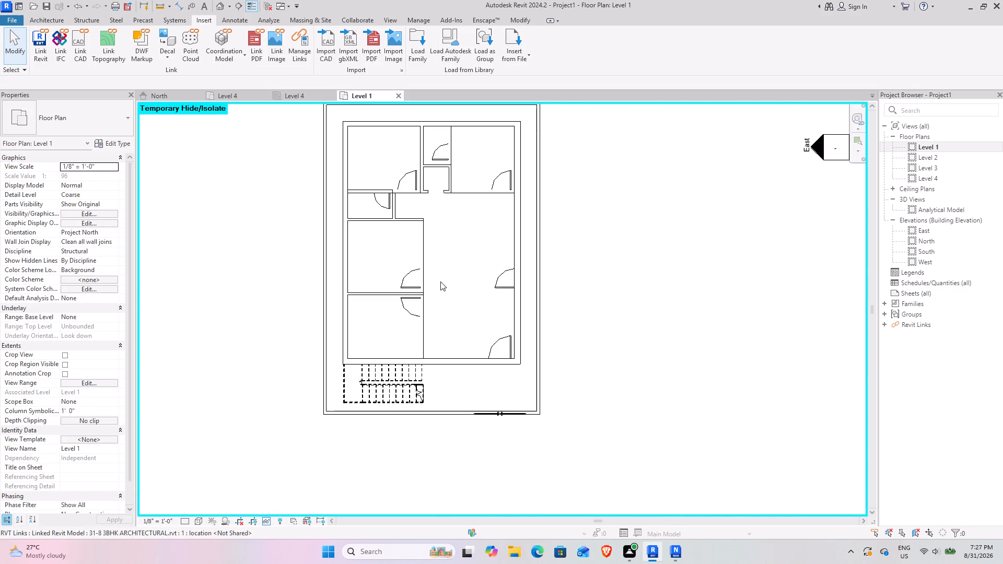
middle_click_drag(435, 304, 402, 382)
type("ht")
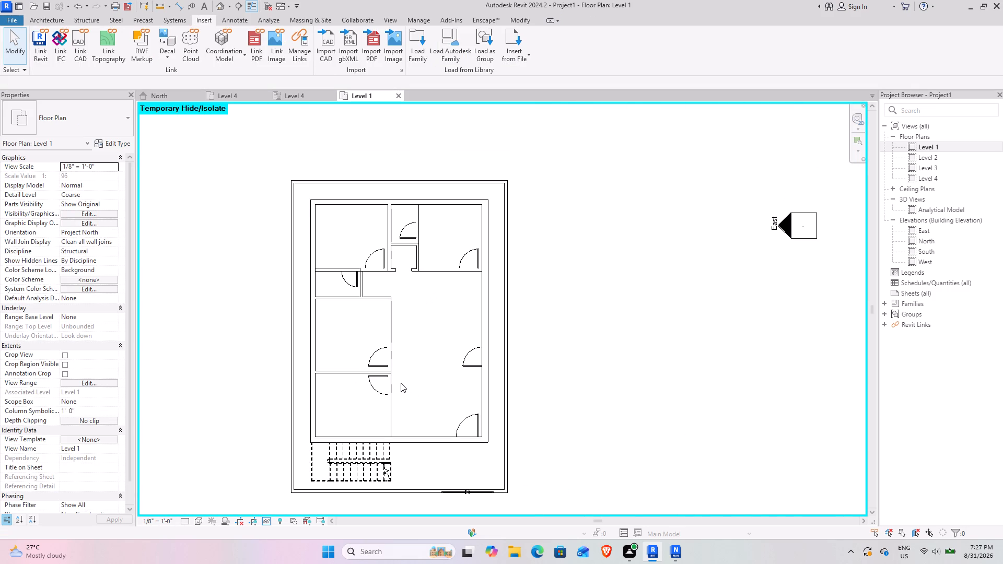
type("hr")
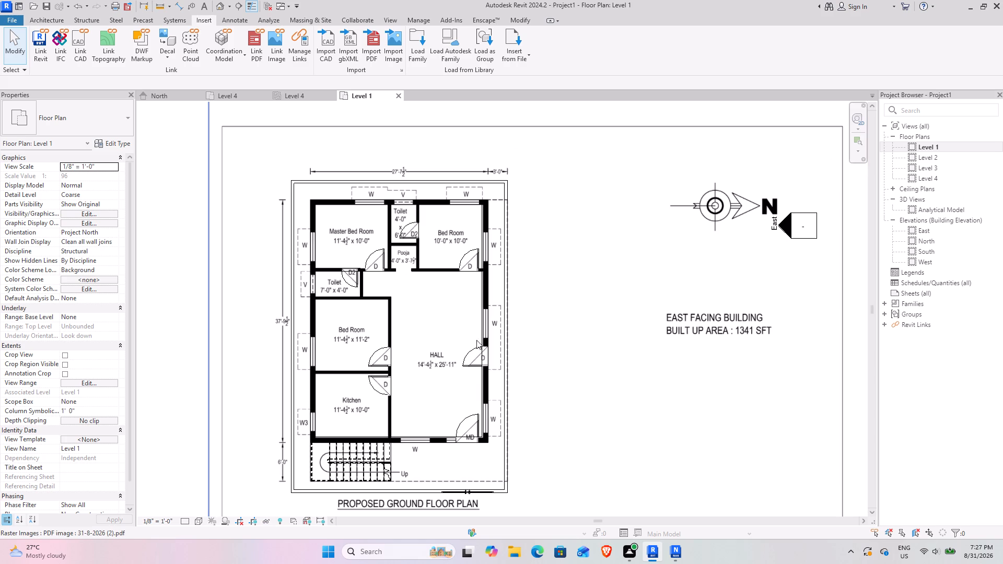
scroll(374, 301, "up", 7)
middle_click_drag(306, 206, 335, 319)
scroll(338, 300, "down", 4)
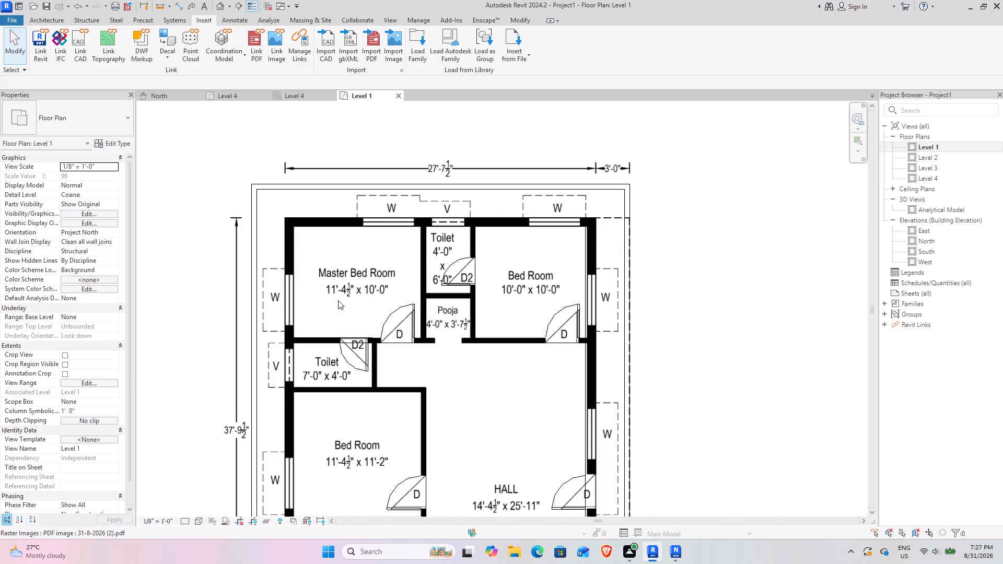
middle_click_drag(340, 294, 361, 329)
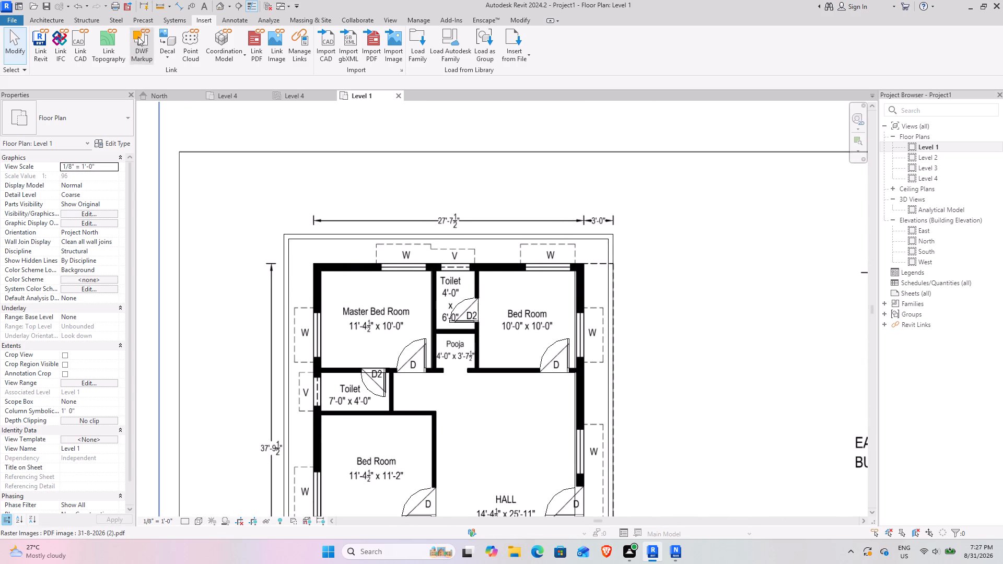
Draw a vertical structural grid line along the Master Bed Room's outer side wall, from its outer corner down past the stairs and plan title.
left_click(61, 20)
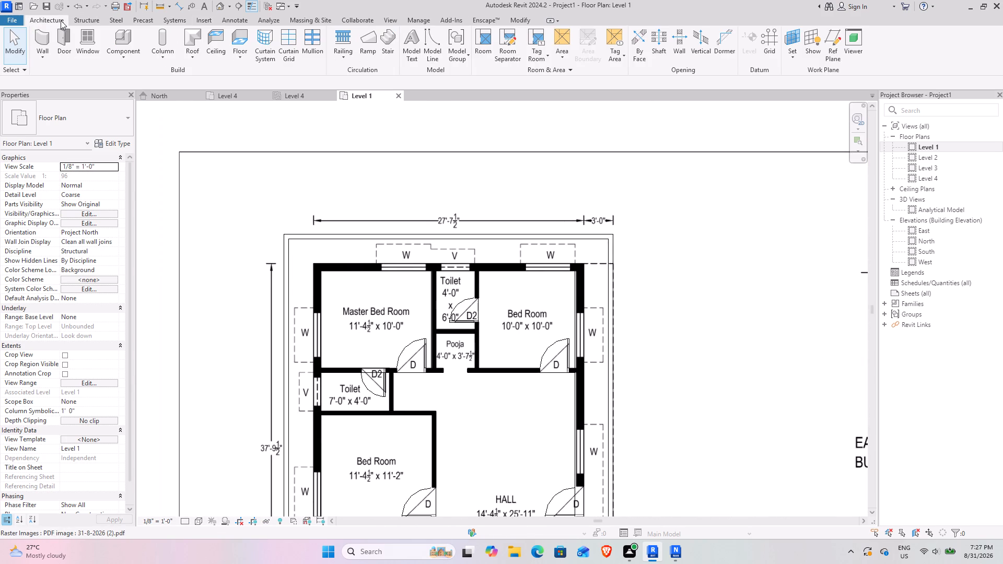
left_click(87, 18)
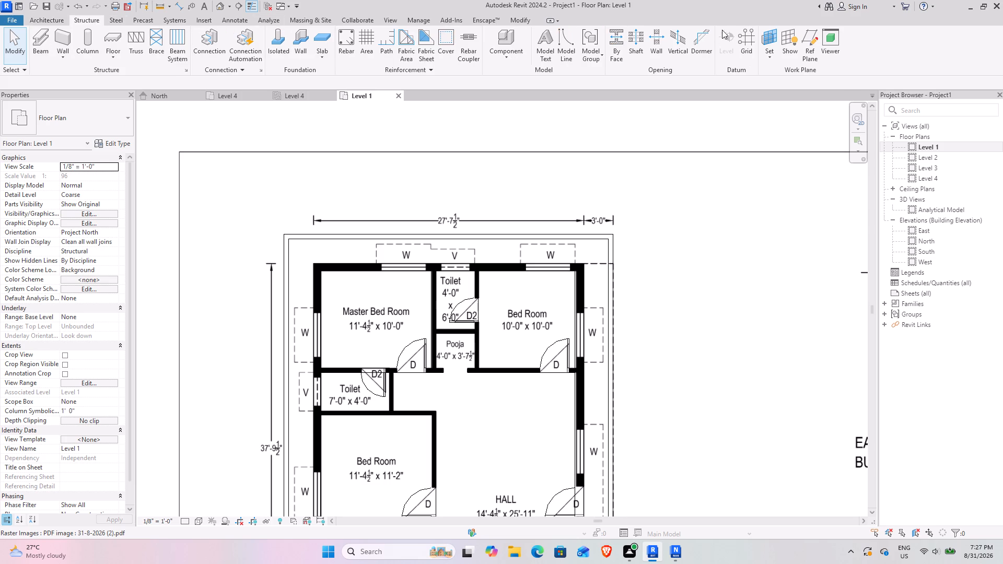
left_click(754, 49)
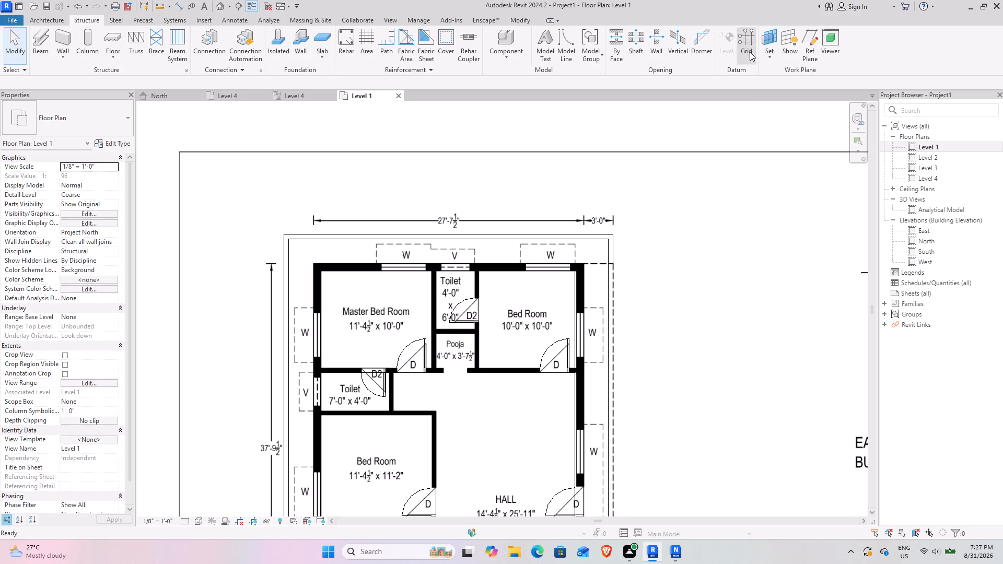
scroll(511, 289, "down", 3)
middle_click_drag(508, 303, 487, 216)
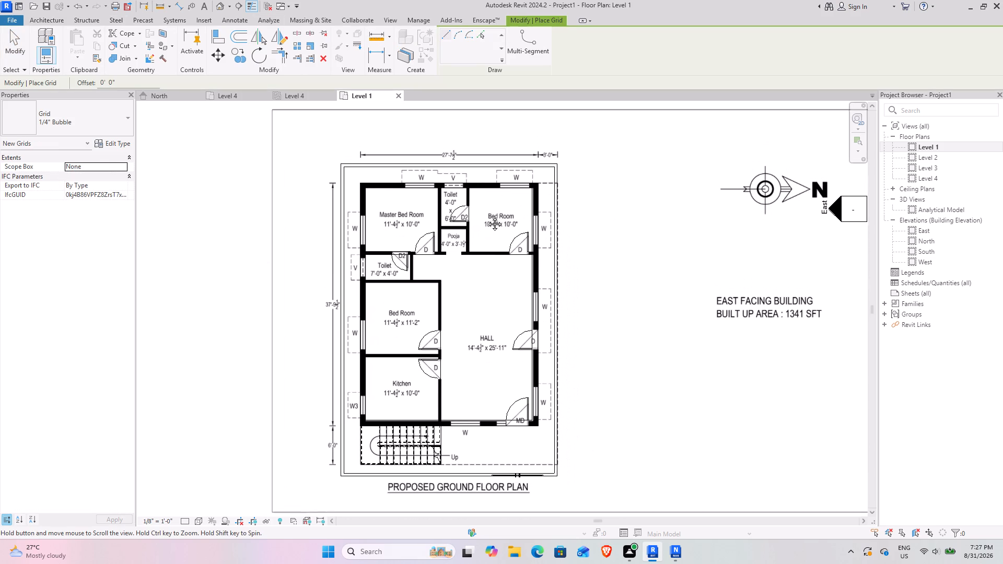
middle_click_drag(487, 216, 487, 251)
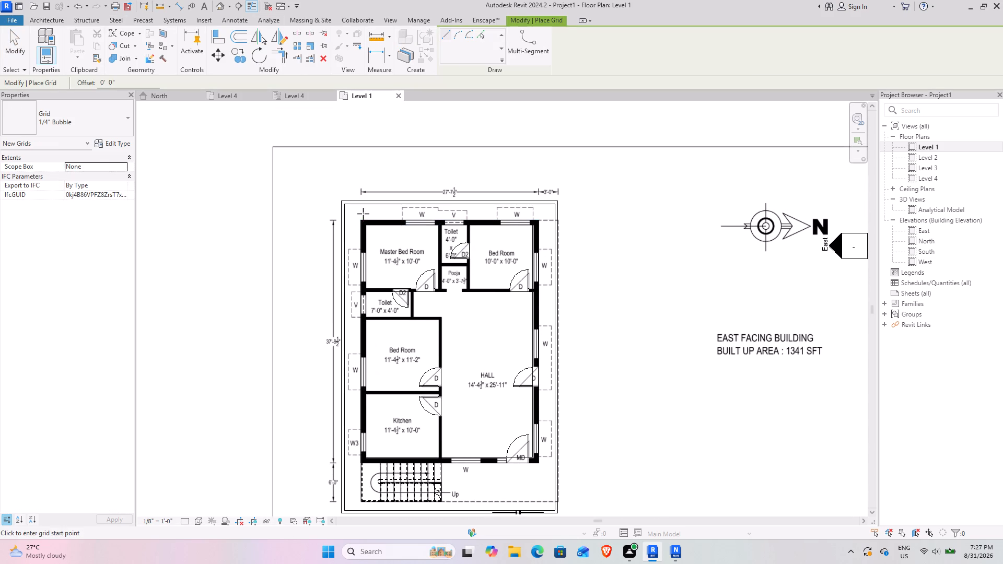
scroll(363, 214, "up", 8)
scroll(377, 210, "down", 6)
middle_click_drag(409, 249, 359, 212)
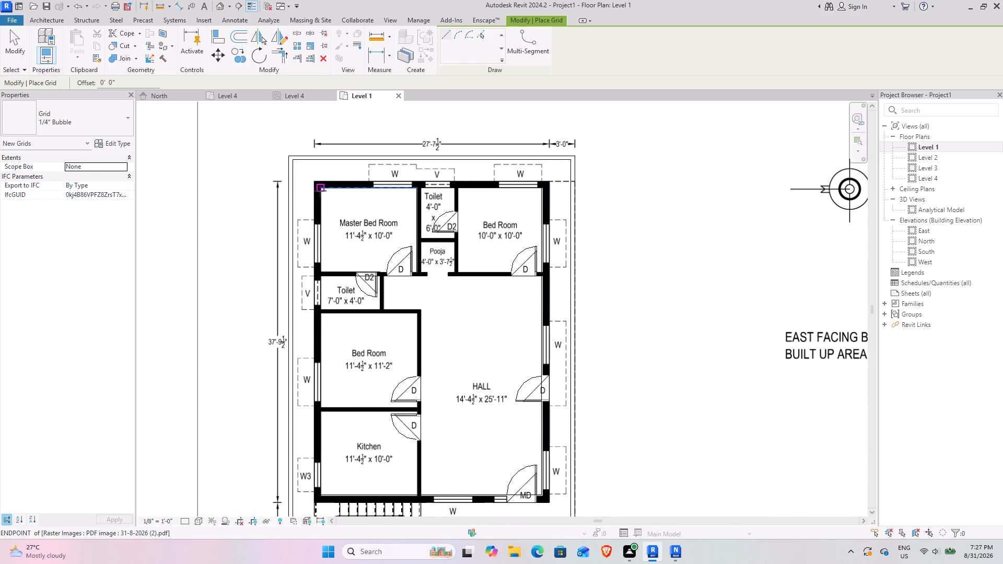
scroll(318, 190, "up", 11)
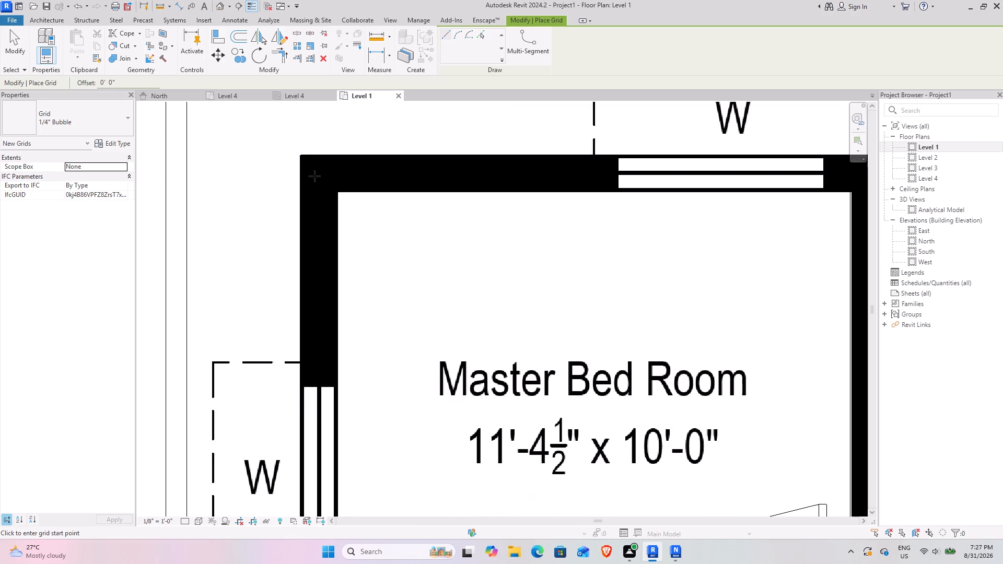
scroll(314, 176, "up", 4)
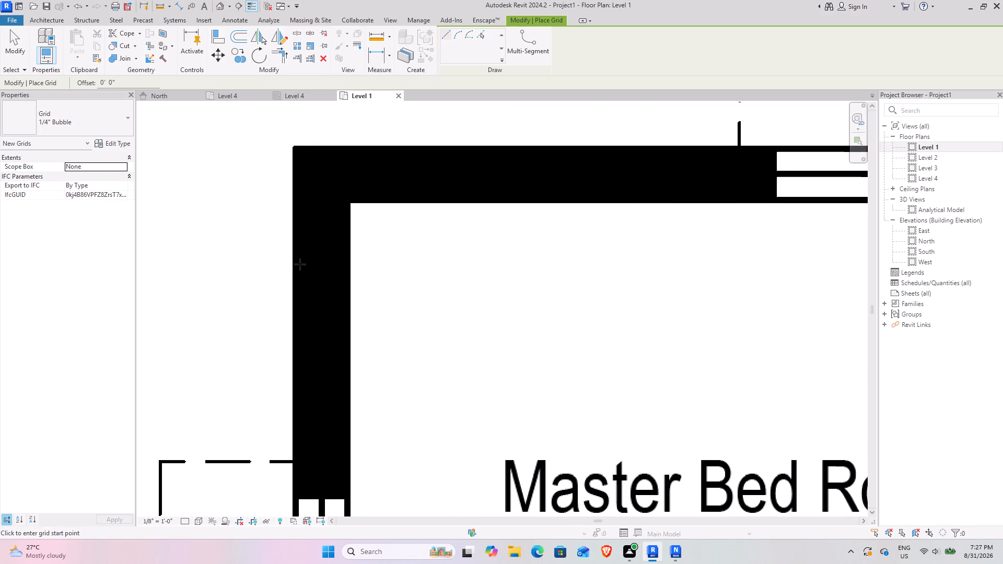
left_click(316, 150)
scroll(329, 245, "down", 15)
scroll(328, 325, "down", 3)
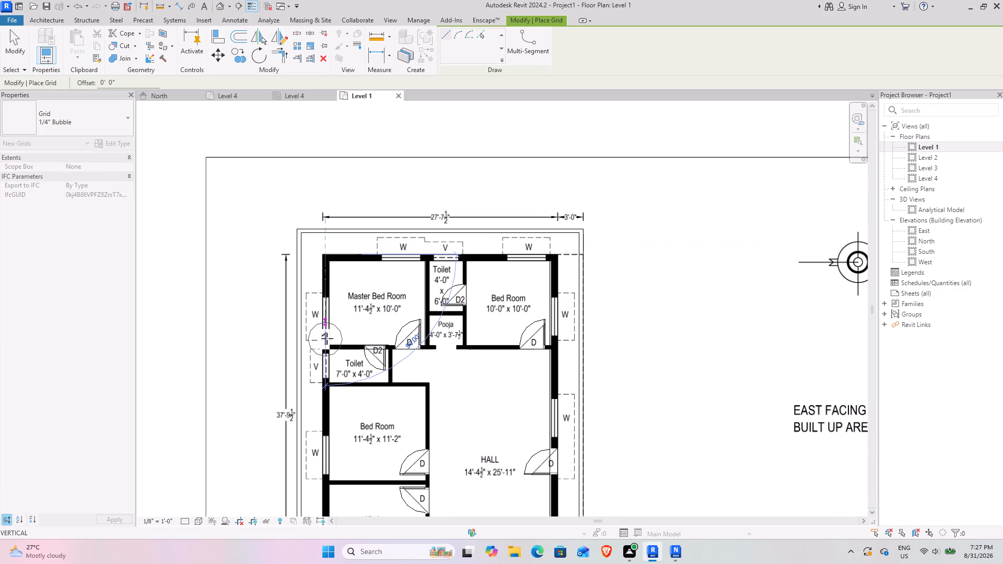
scroll(327, 338, "down", 5)
middle_click_drag(332, 382, 327, 306)
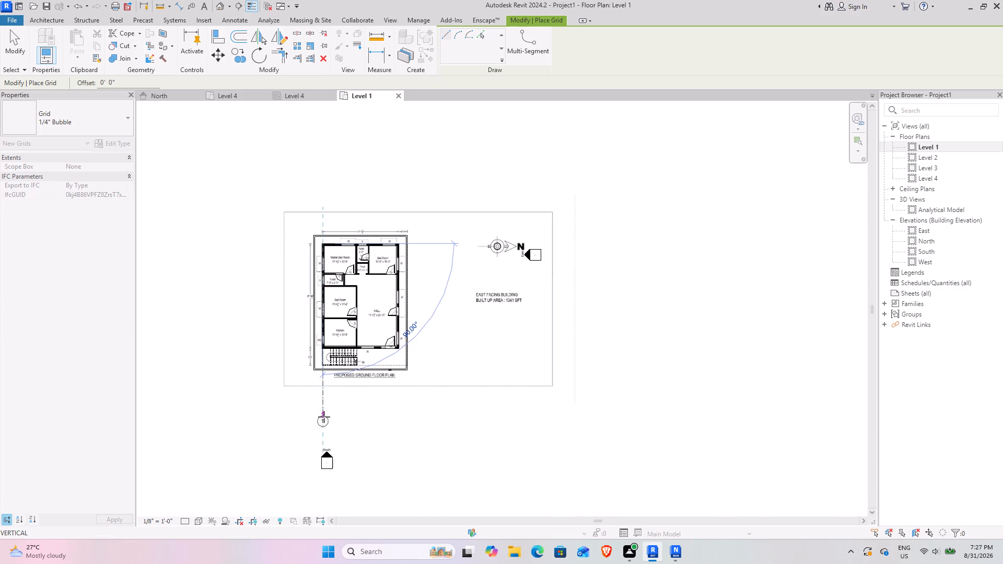
left_click(322, 403)
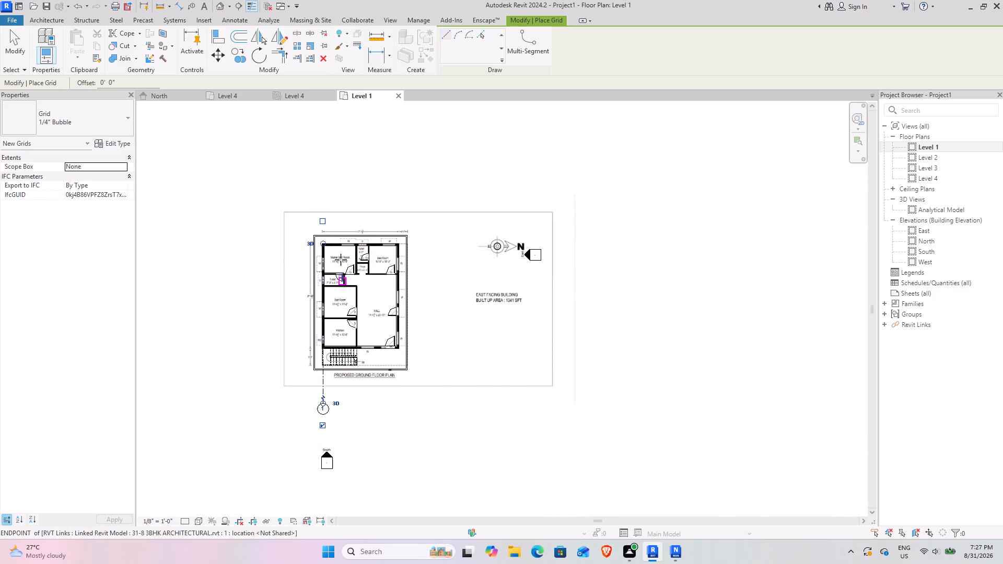
Draw a second vertical grid line about 12'-2 1/2" from the first, from the middle Bed Room's Hall-side corner up beyond the Master Bed Room.
scroll(334, 221, "up", 10)
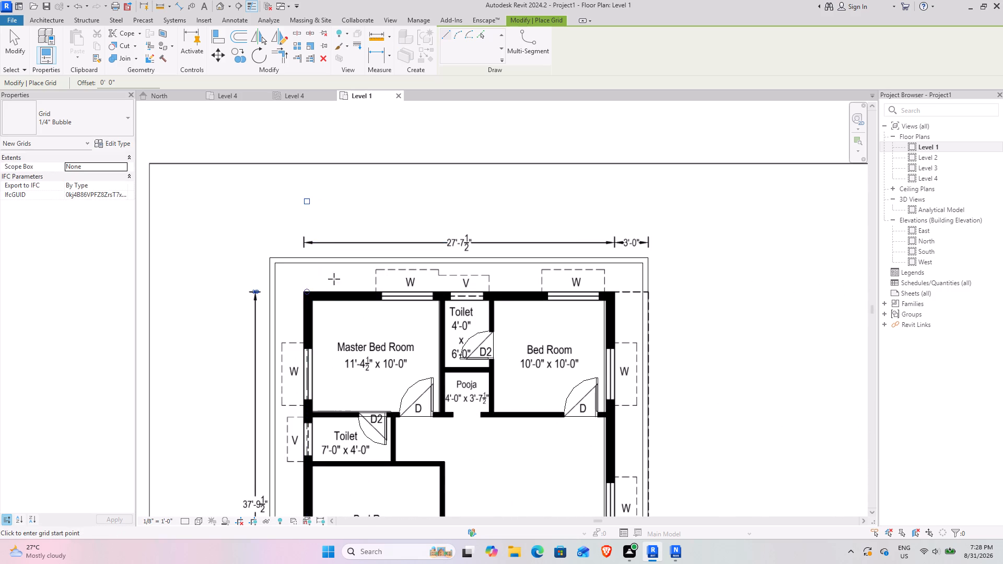
middle_click_drag(419, 327, 395, 207)
scroll(391, 218, "down", 4)
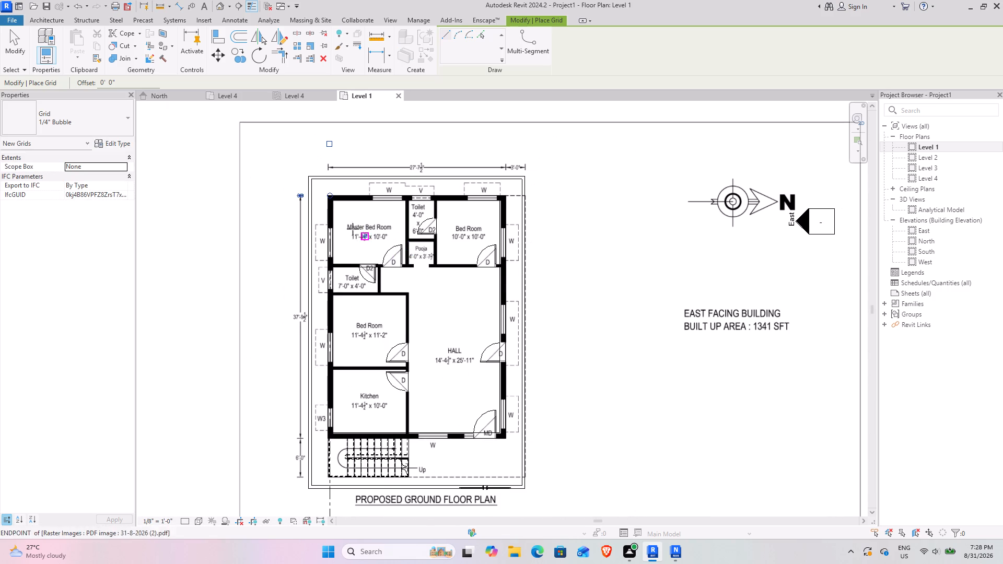
middle_click_drag(347, 226, 288, 228)
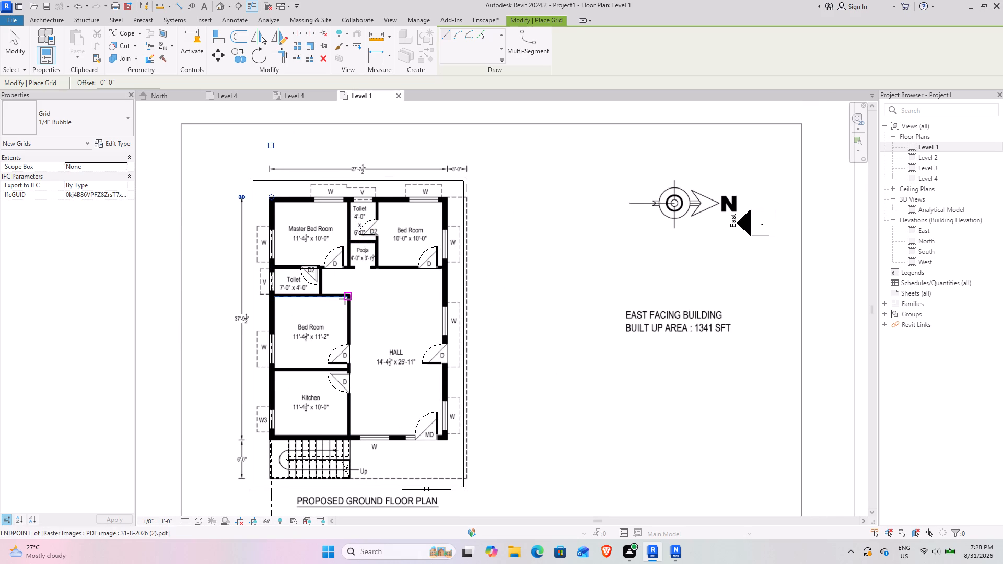
scroll(343, 196, "up", 3)
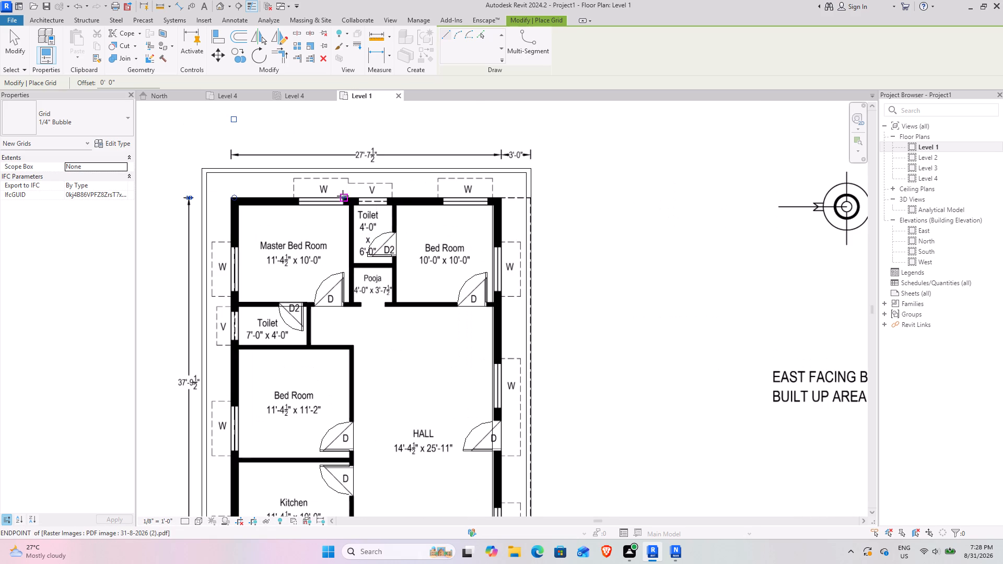
scroll(343, 196, "up", 4)
scroll(347, 202, "down", 4)
scroll(360, 359, "up", 8)
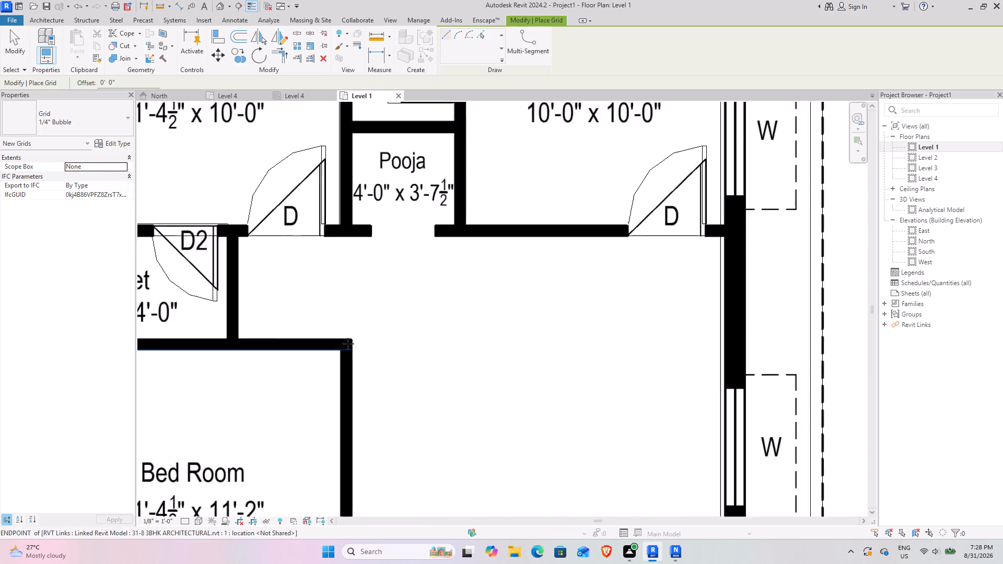
scroll(346, 339, "up", 4)
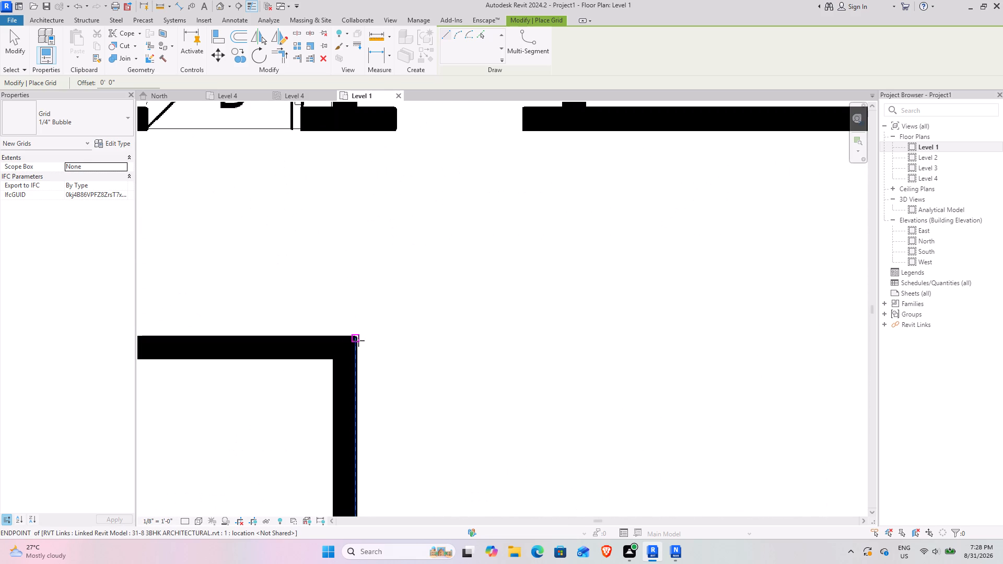
left_click(358, 340)
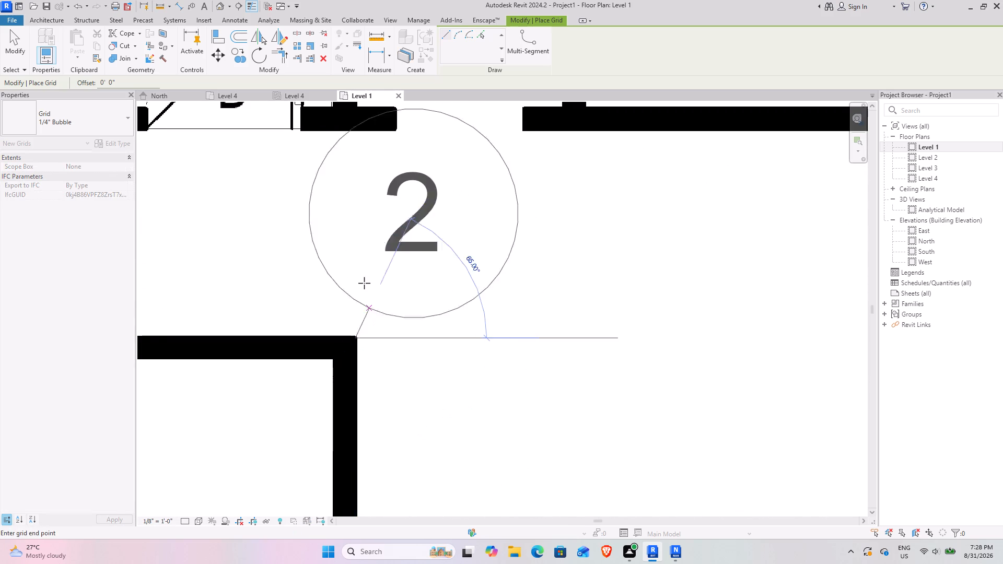
scroll(361, 267, "down", 9)
middle_click_drag(357, 241, 386, 423)
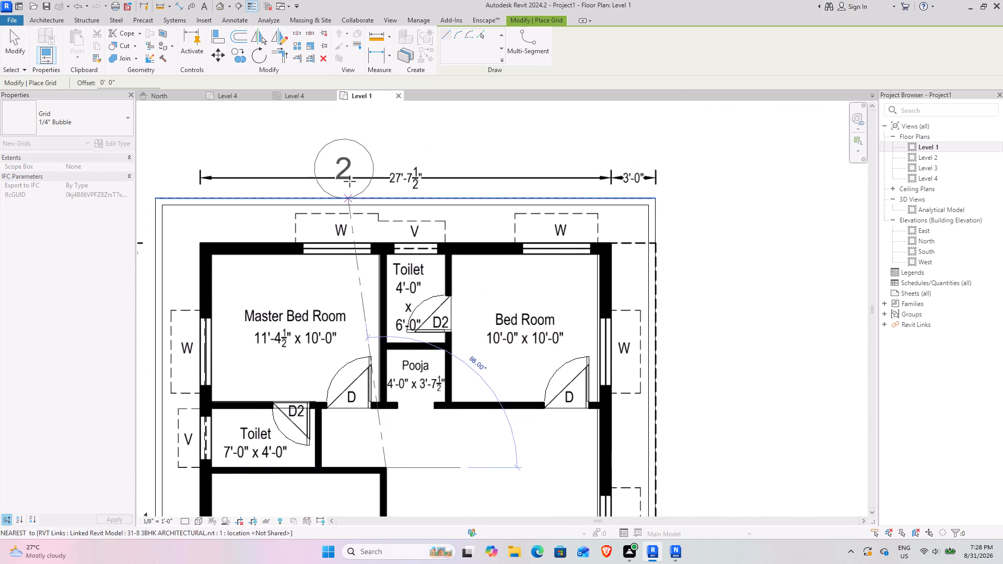
left_click(381, 127)
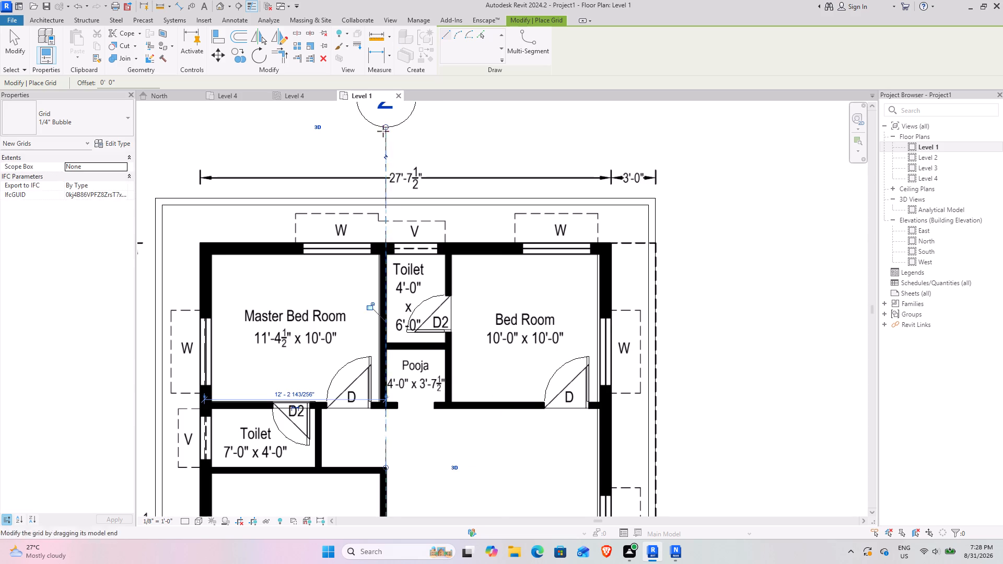
Draw a third vertical grid line along the Hall's outer side wall, from the 10'-0" x 10'-0" Bed Room's outer corner down past the plan title.
scroll(454, 252, "down", 5)
middle_click_drag(461, 305, 424, 184)
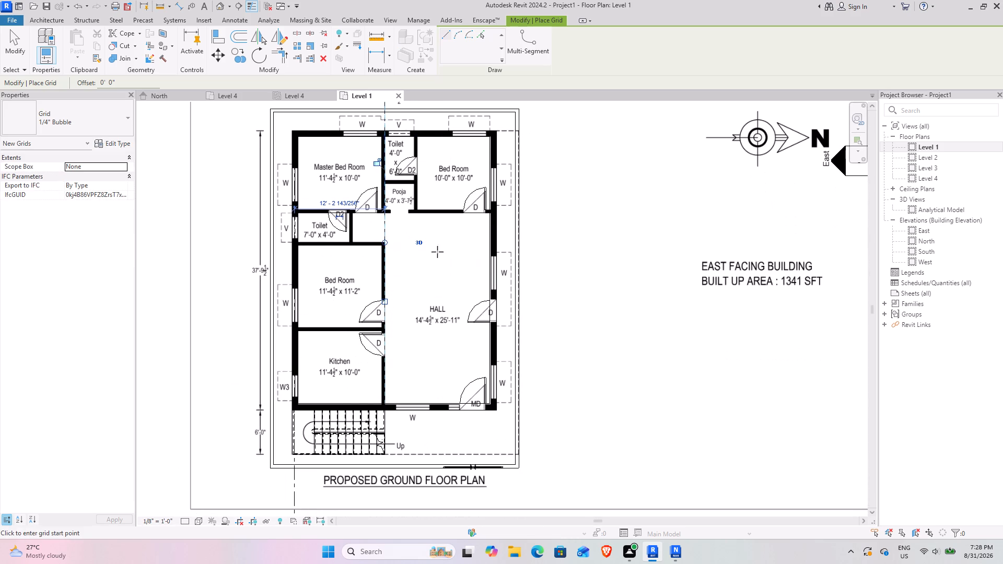
middle_click_drag(434, 247, 369, 290)
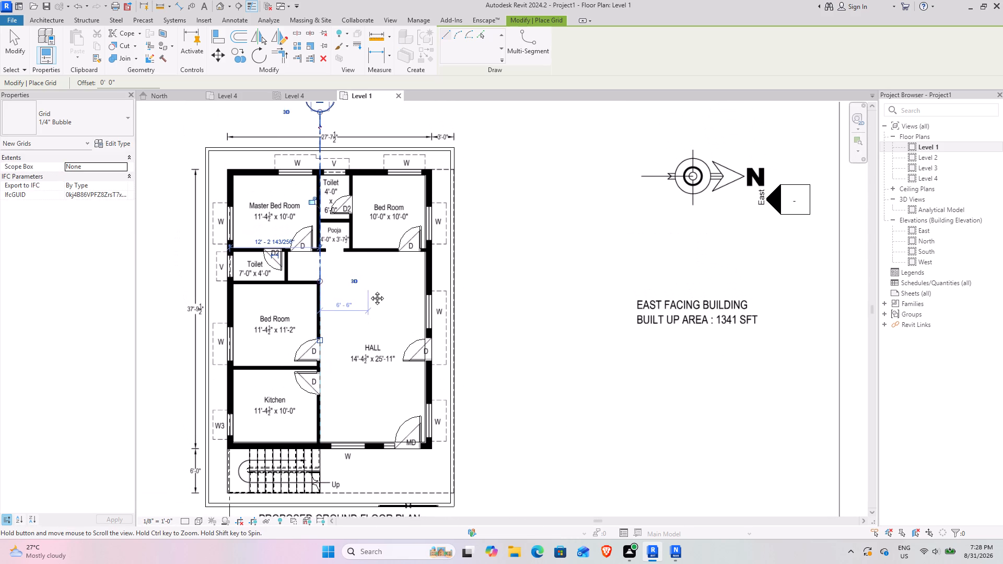
middle_click_drag(369, 290, 371, 297)
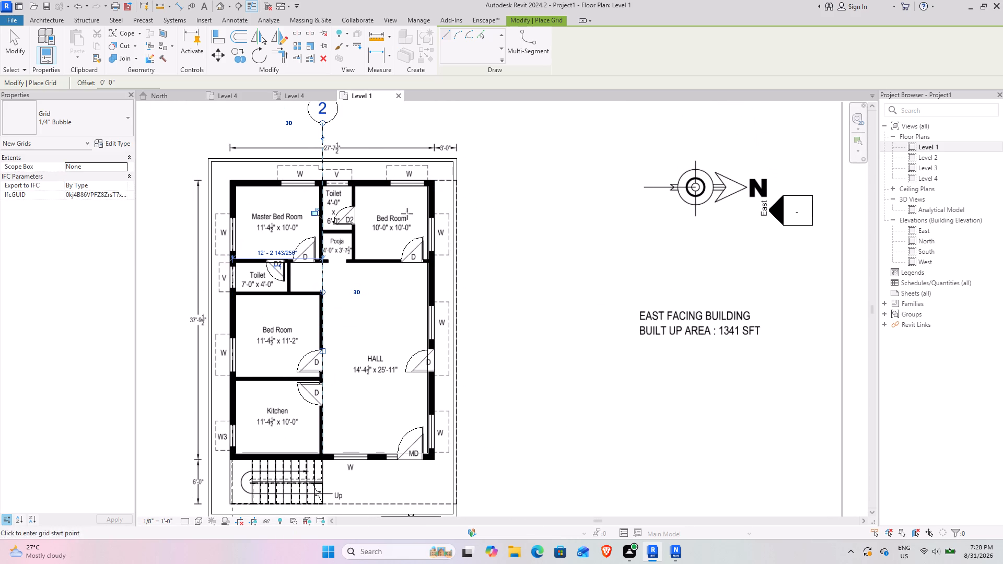
scroll(432, 177, "up", 6)
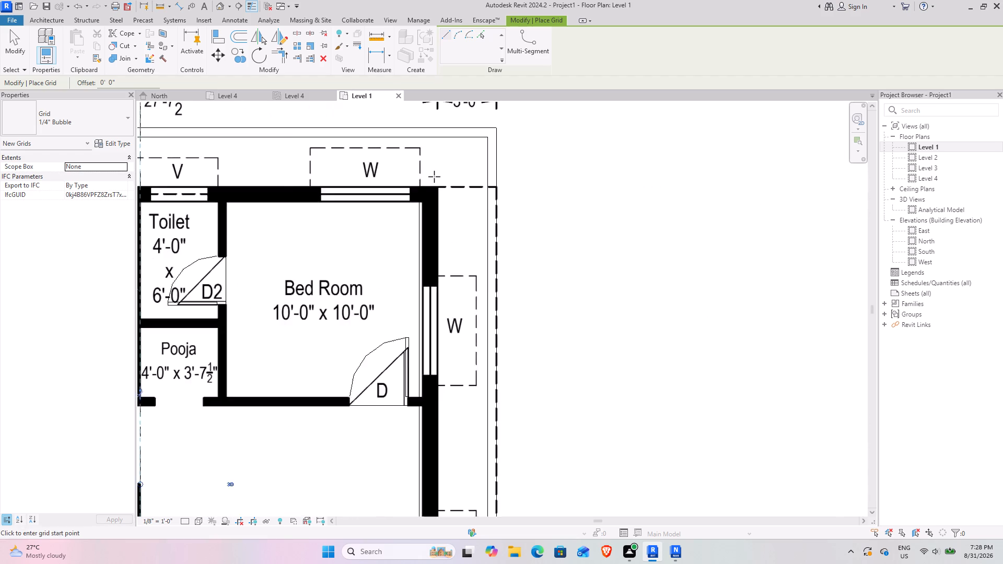
scroll(434, 177, "up", 5)
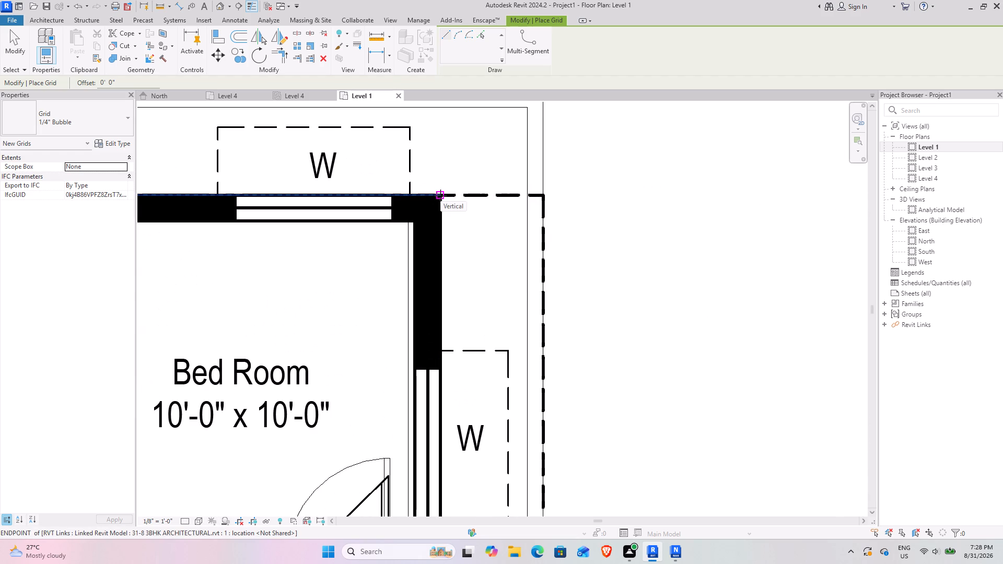
left_click(440, 195)
scroll(442, 266, "down", 18)
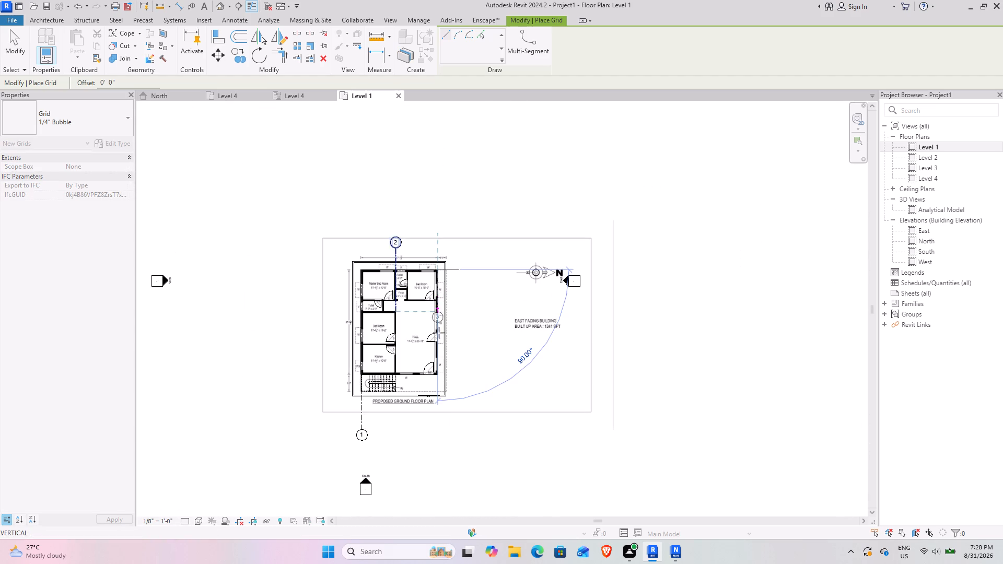
left_click(438, 436)
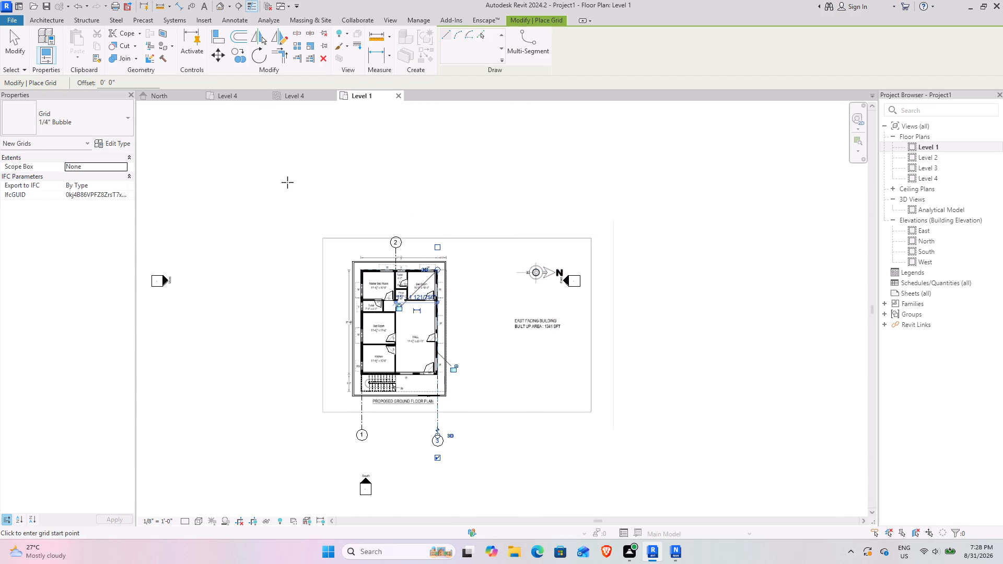
Extend grid 2's lower end down past the plan title, level with the lower end of grid 1.
left_click(13, 39)
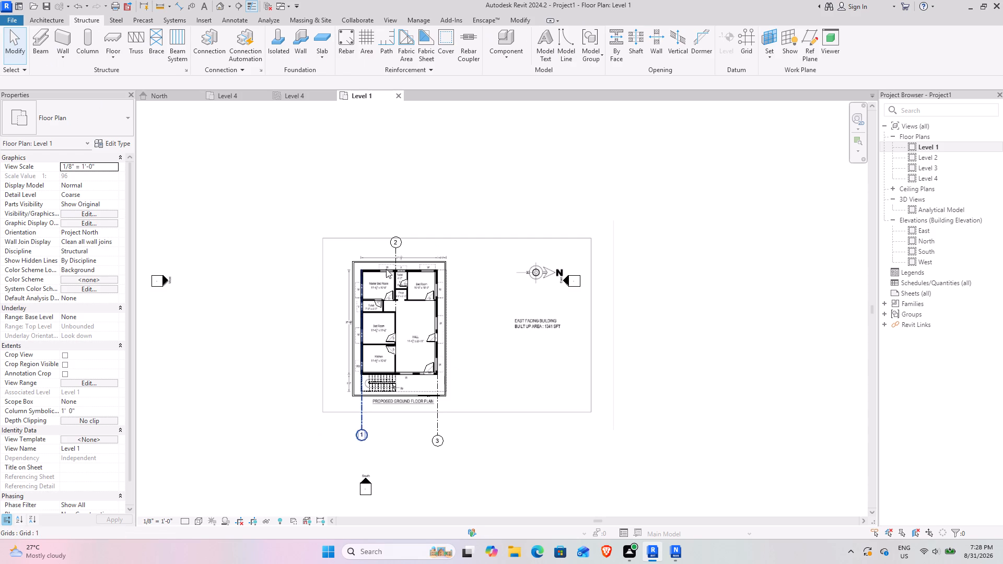
left_click(394, 264)
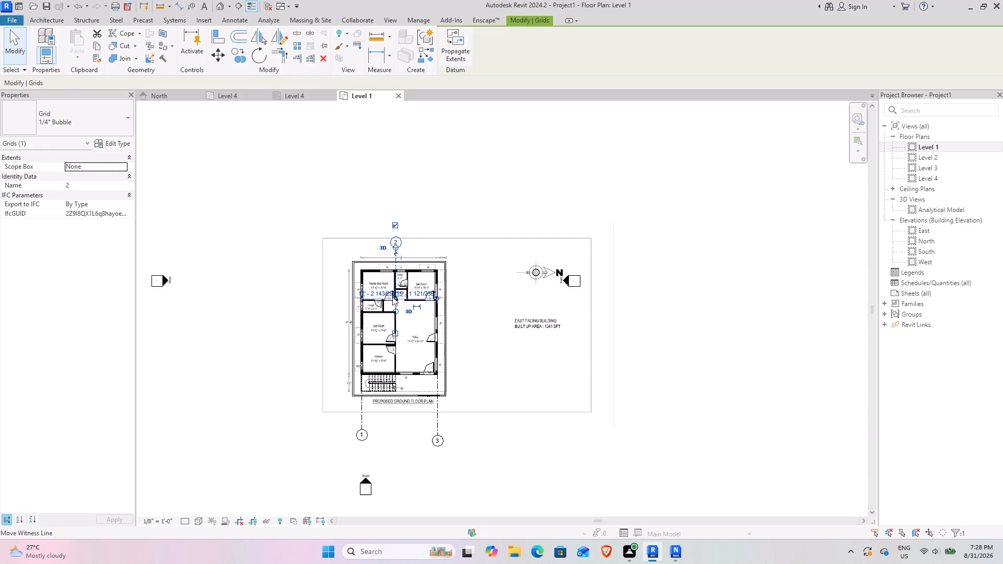
left_click_drag(392, 297, 404, 450)
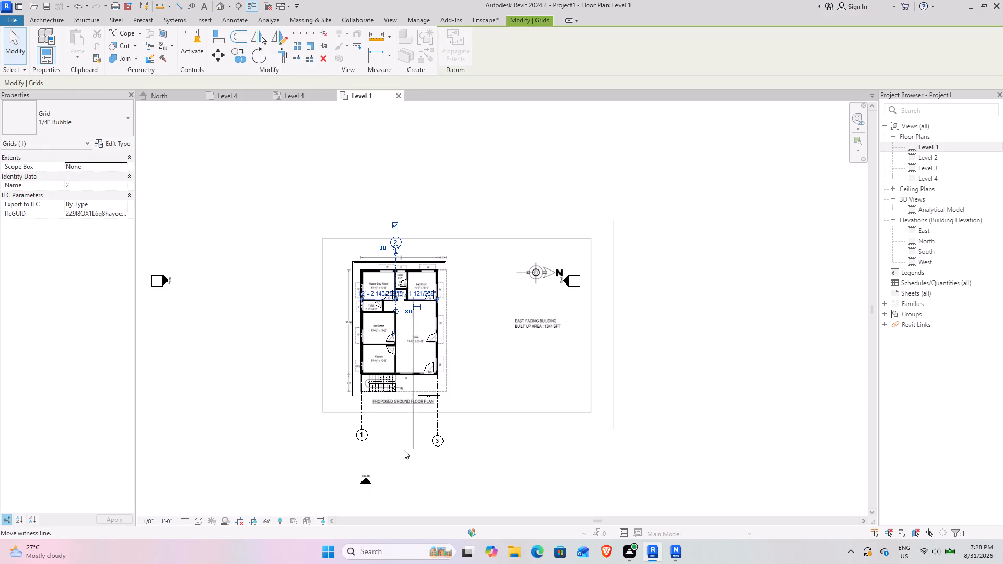
left_click_drag(404, 450, 421, 458)
scroll(398, 292, "up", 8)
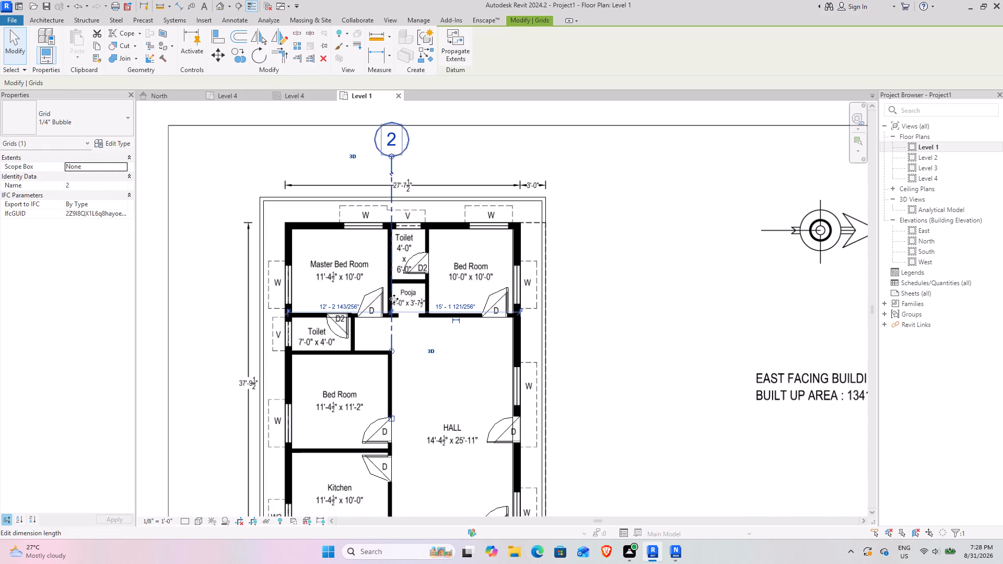
left_click_drag(390, 311, 391, 378)
scroll(410, 375, "down", 5)
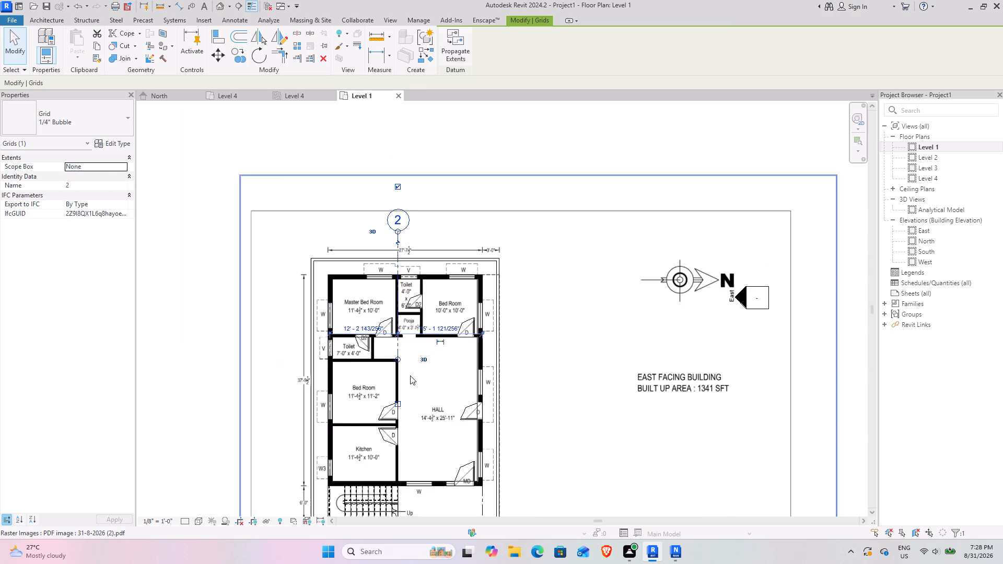
middle_click_drag(407, 357, 395, 260)
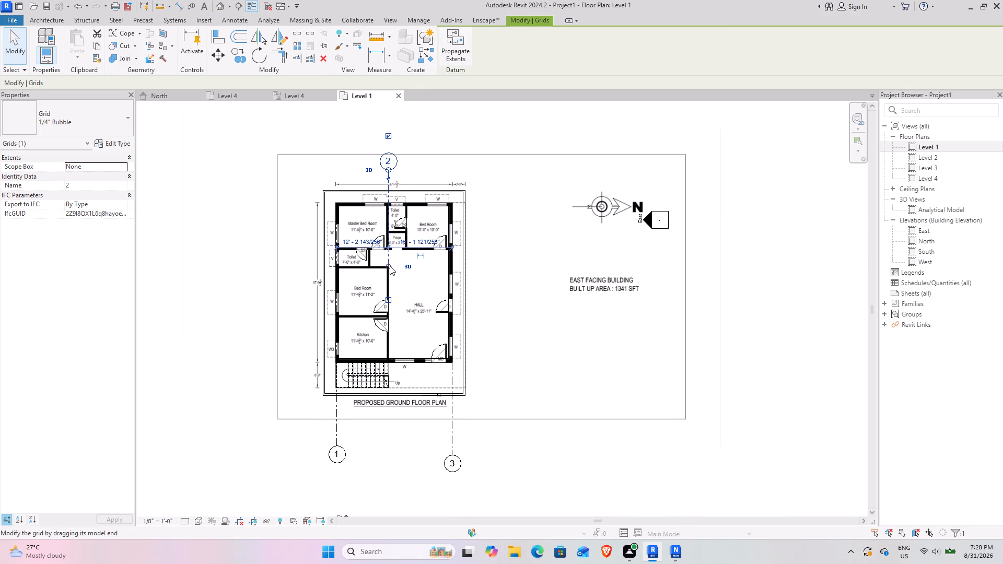
left_click_drag(390, 266, 387, 453)
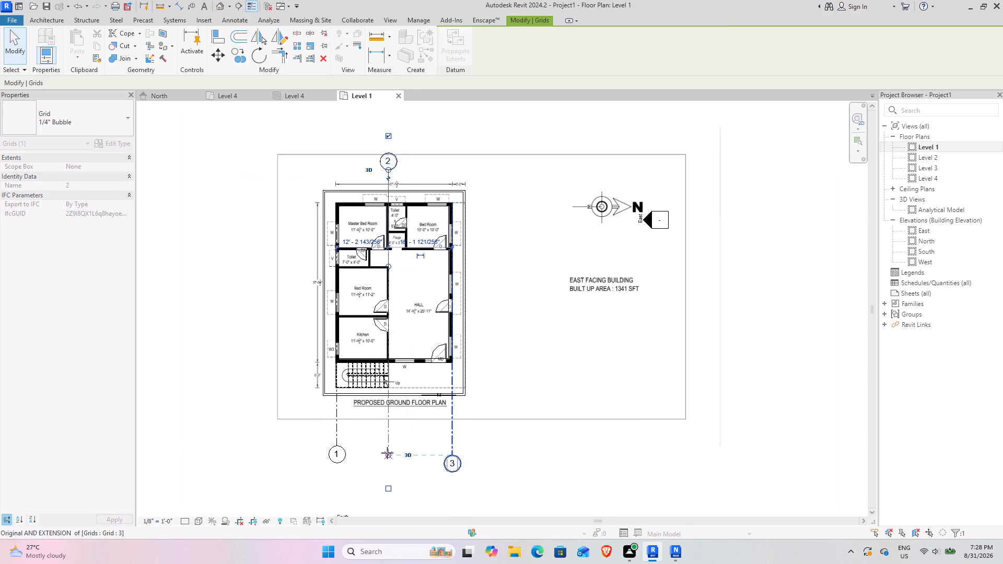
left_click_drag(387, 453, 388, 448)
Shorten grid 3's lower end so that its bubble lines up with grid 1's bubble.
left_click(449, 454)
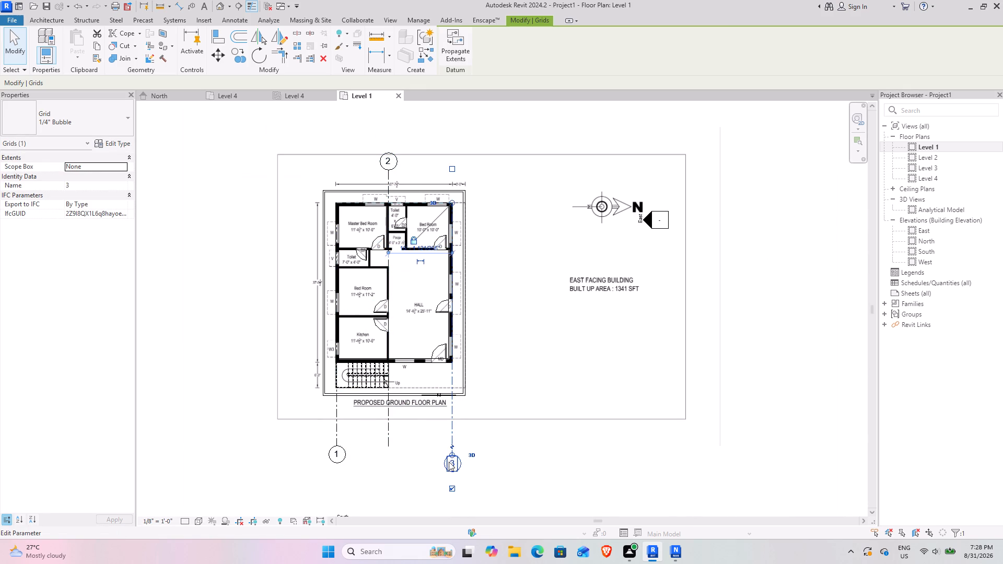
left_click_drag(449, 463, 451, 440)
left_click(483, 439)
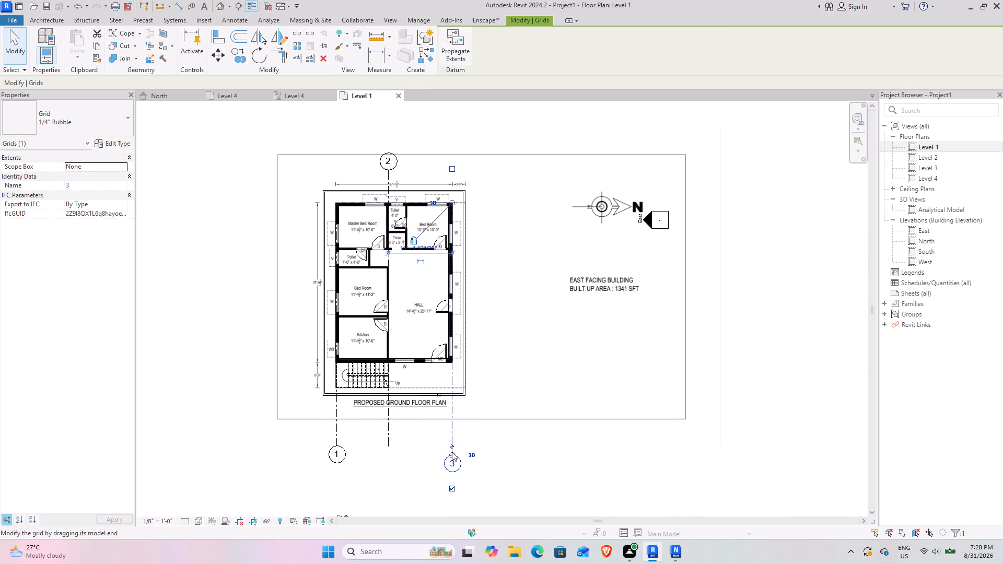
left_click_drag(451, 454, 451, 441)
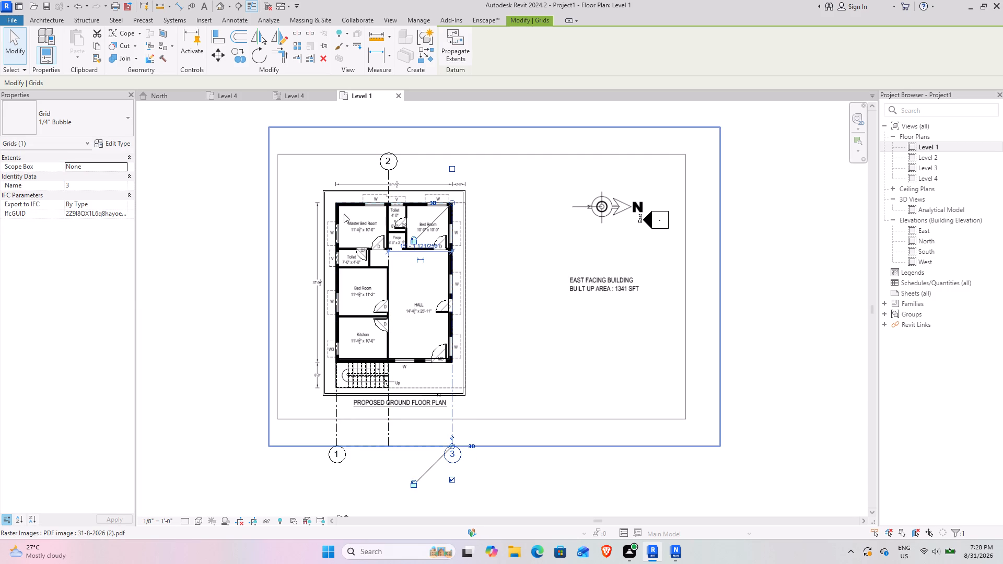
Extend the aligned upper ends of grids 1 and 3 above the house, level with grid 2's upper end.
left_click(335, 412)
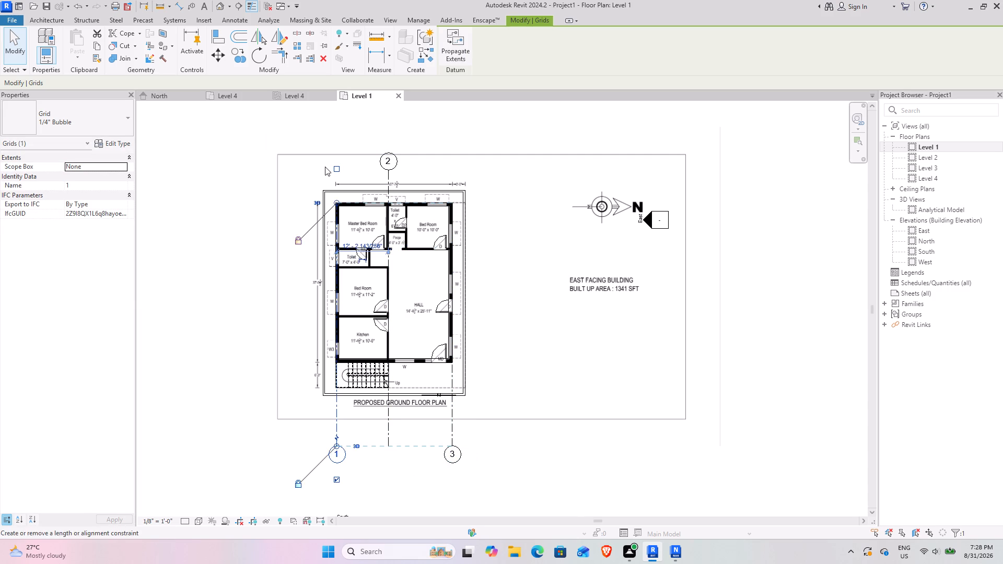
scroll(325, 167, "up", 4)
left_click_drag(344, 228, 344, 172)
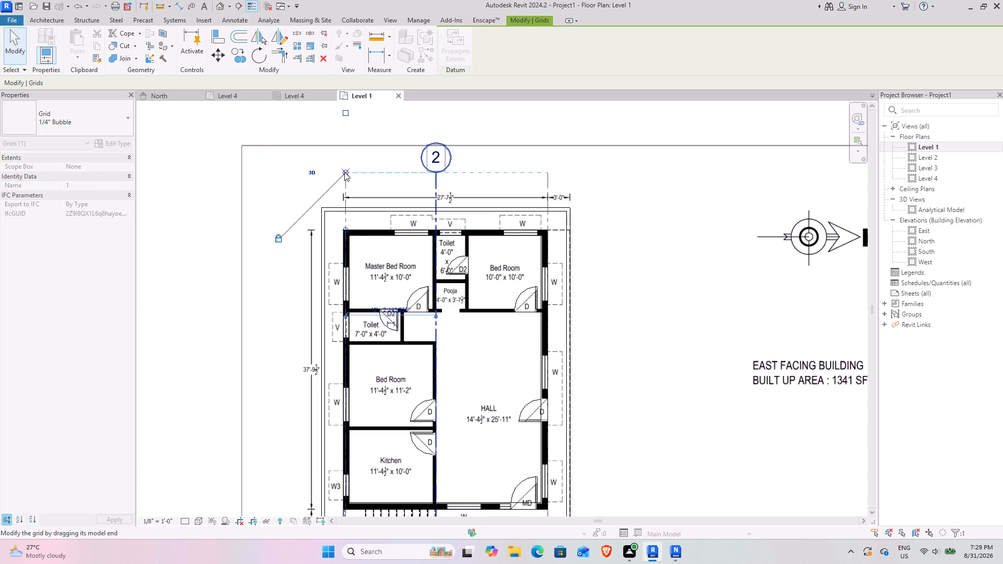
scroll(489, 201, "down", 4)
left_click(613, 273)
Draw a horizontal grid line along the outer face of the Kitchen and Hall wall by the stairs, from the Kitchen's outer corner out beyond the Hall.
scroll(461, 191, "up", 4)
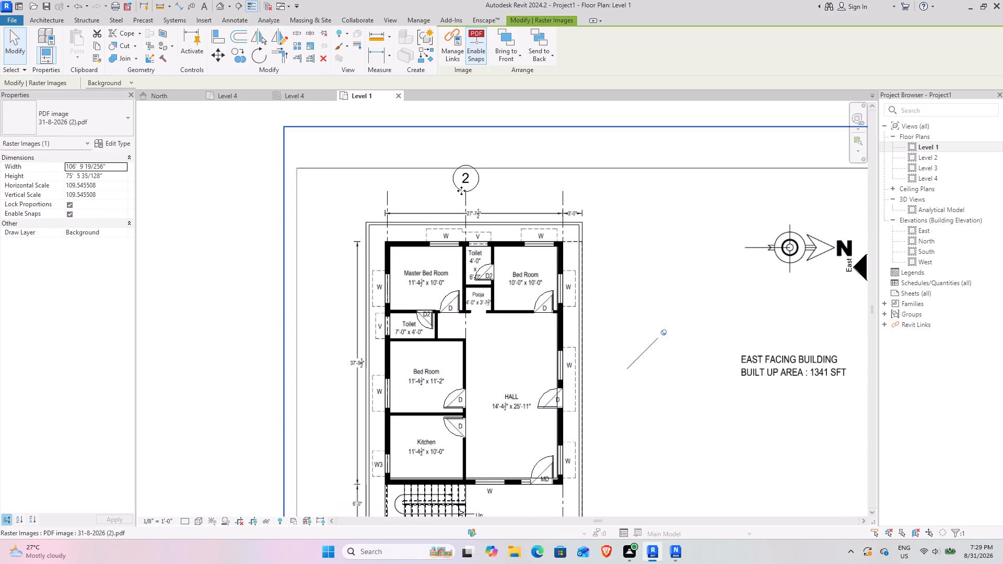
scroll(493, 250, "up", 4)
middle_click_drag(423, 252, 383, 180)
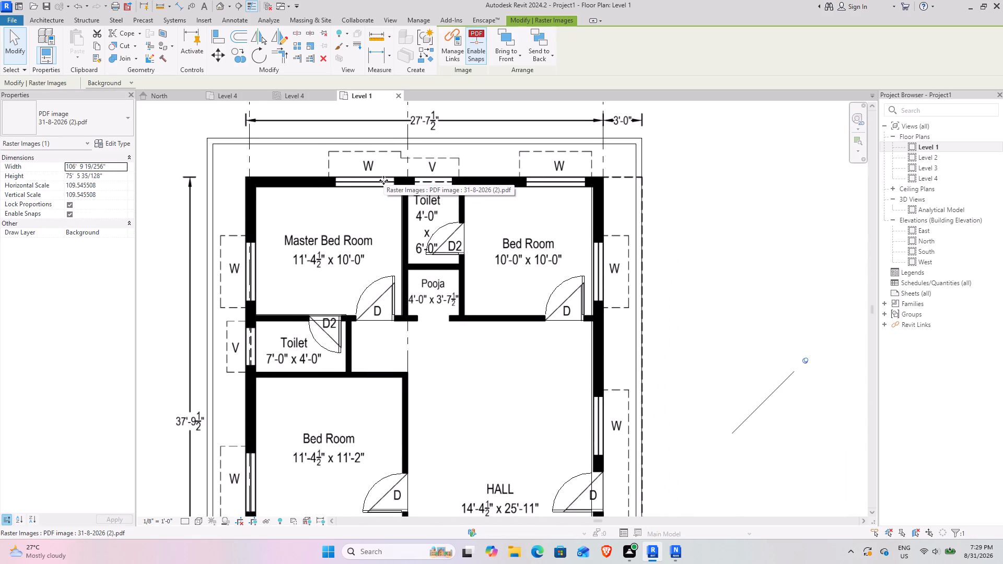
scroll(465, 223, "down", 7)
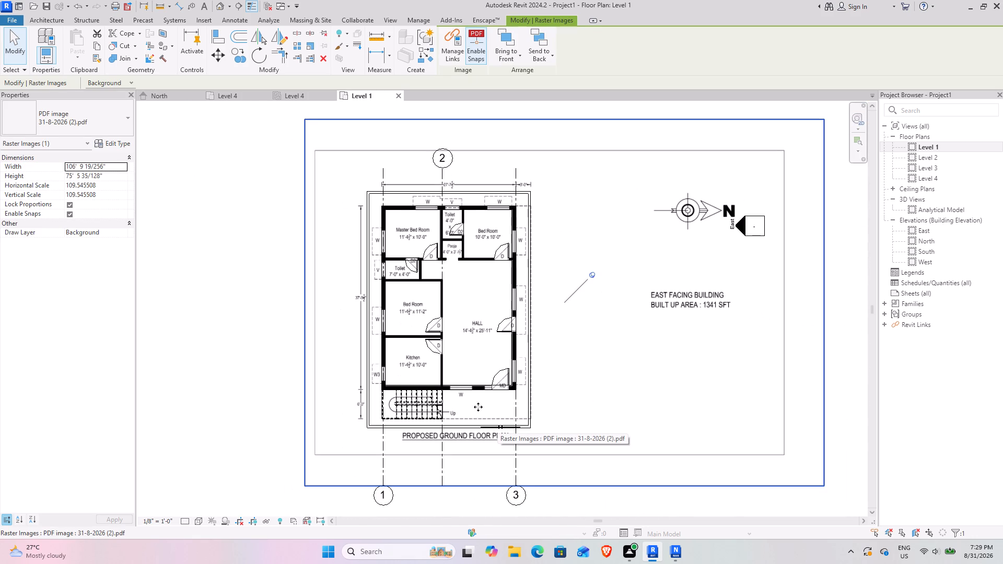
scroll(368, 393, "up", 12)
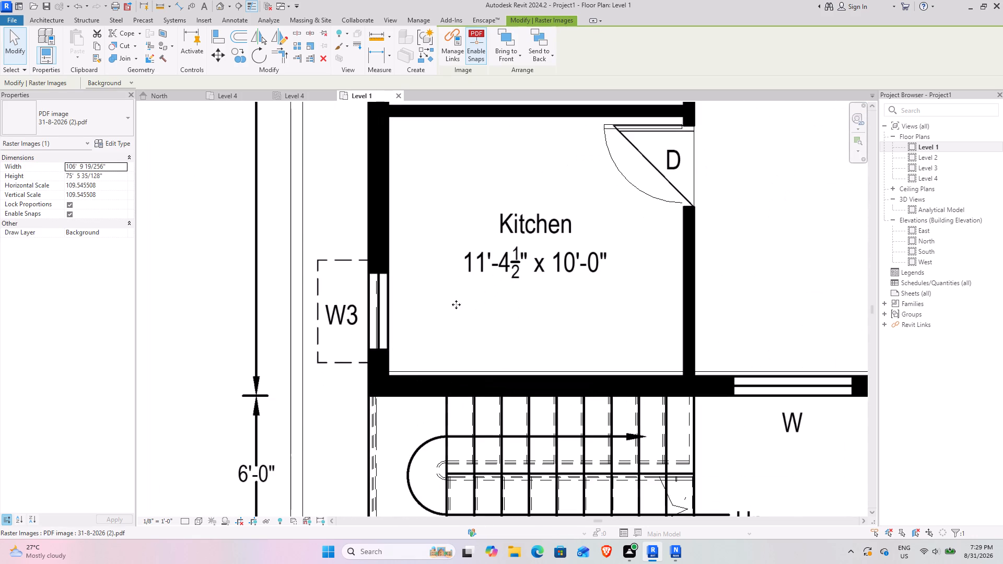
scroll(434, 360, "down", 4)
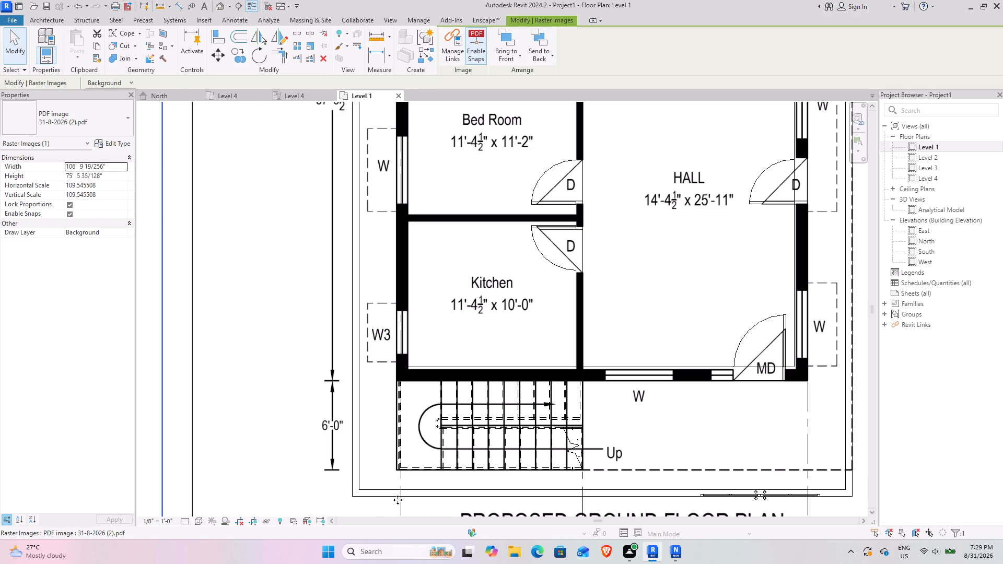
left_click(8, 43)
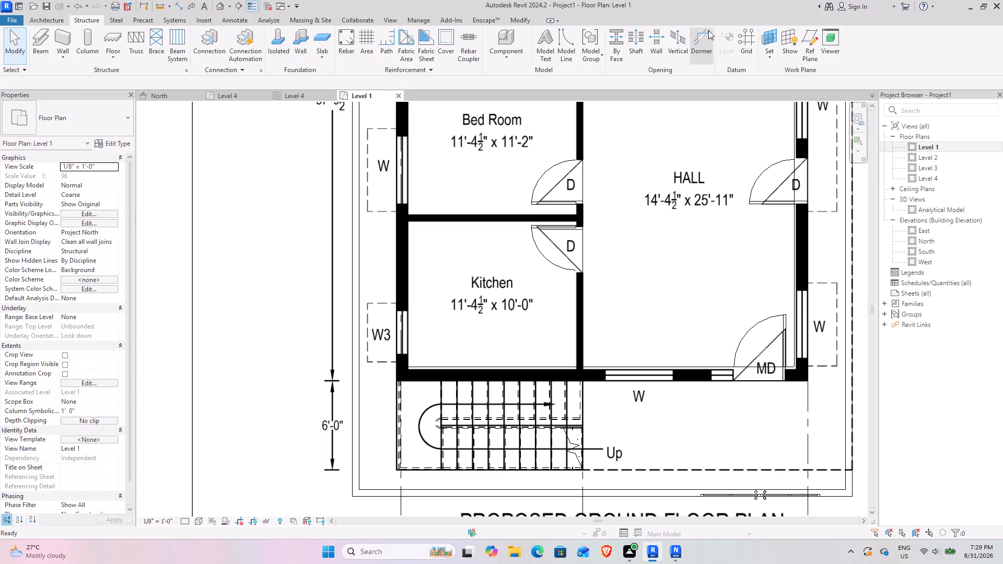
left_click(747, 53)
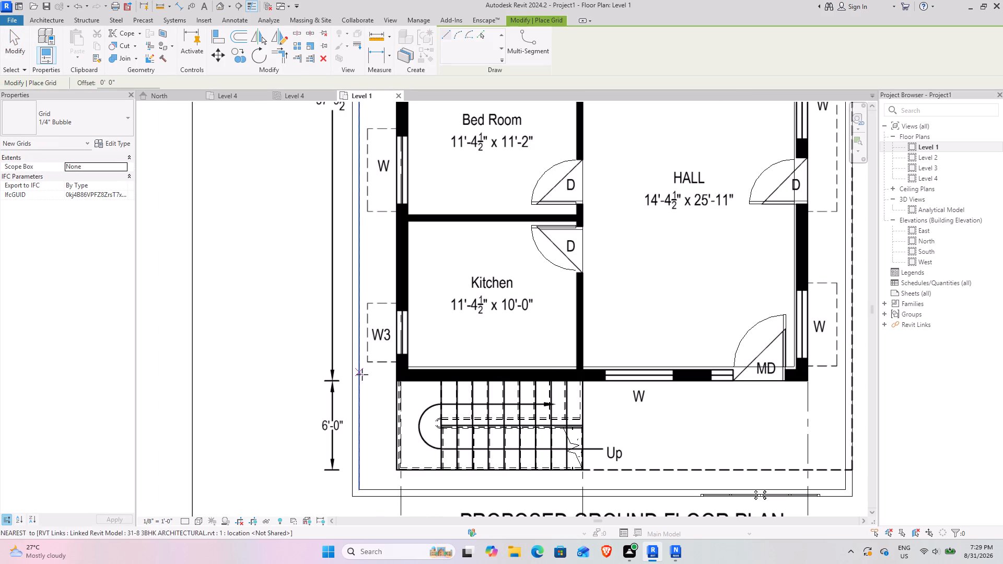
left_click(398, 381)
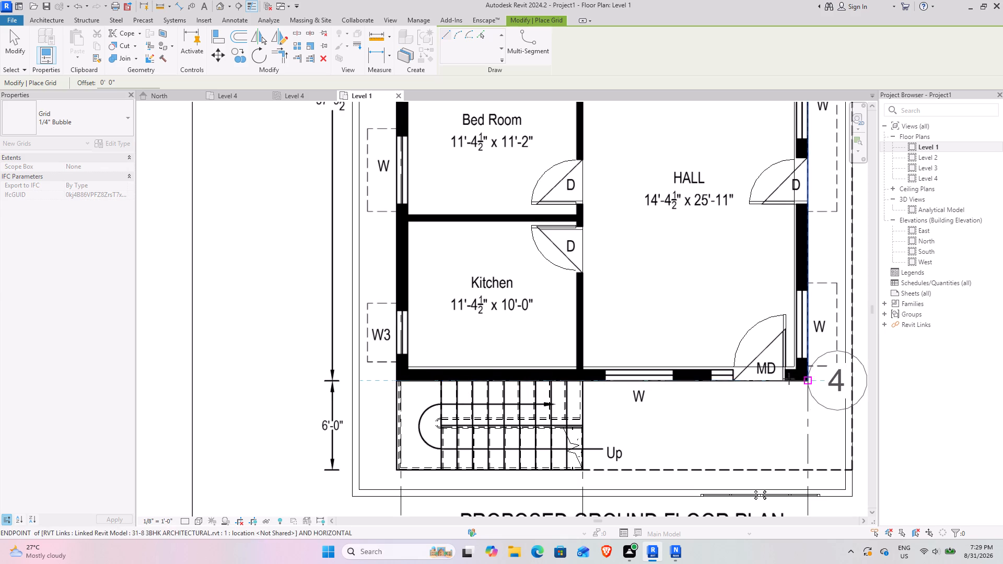
middle_click_drag(785, 378, 542, 319)
scroll(554, 320, "down", 8)
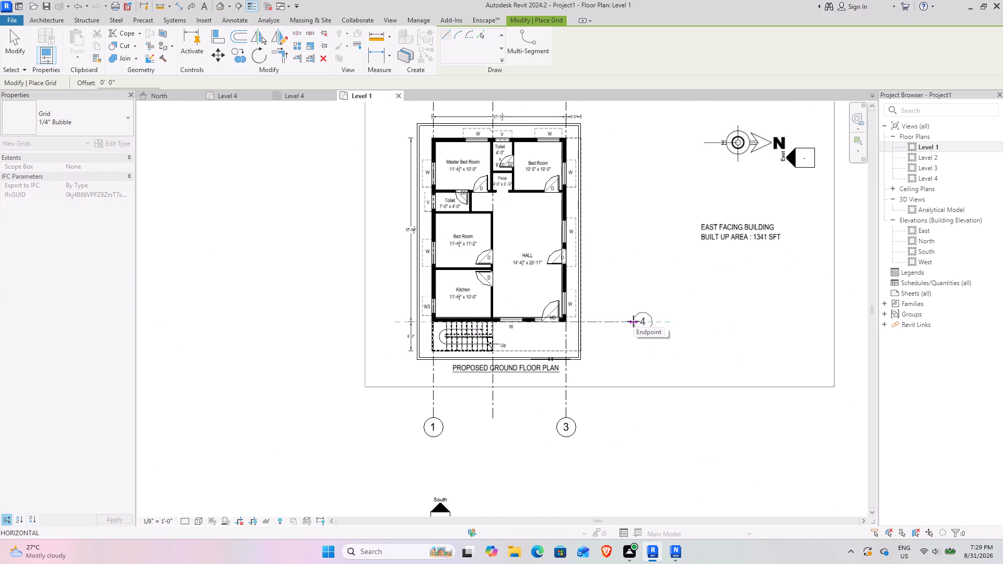
left_click(633, 321)
Draw a second horizontal grid line about 22'-8" above grid 4, from the 7'-0" x 4'-0" Toilet's lower outer-wall corner, ending level with grid 4.
middle_click_drag(575, 251, 617, 365)
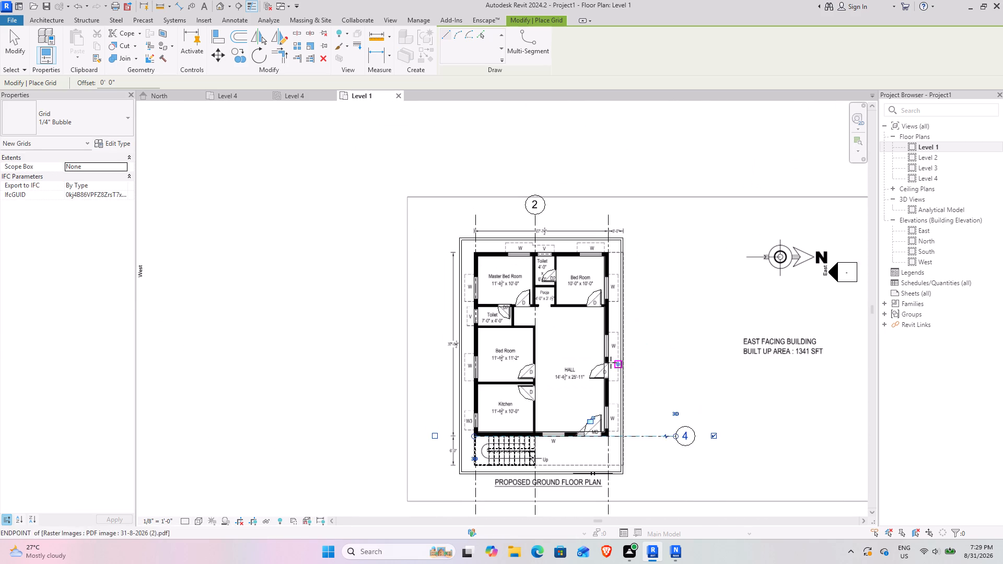
scroll(529, 406, "up", 2)
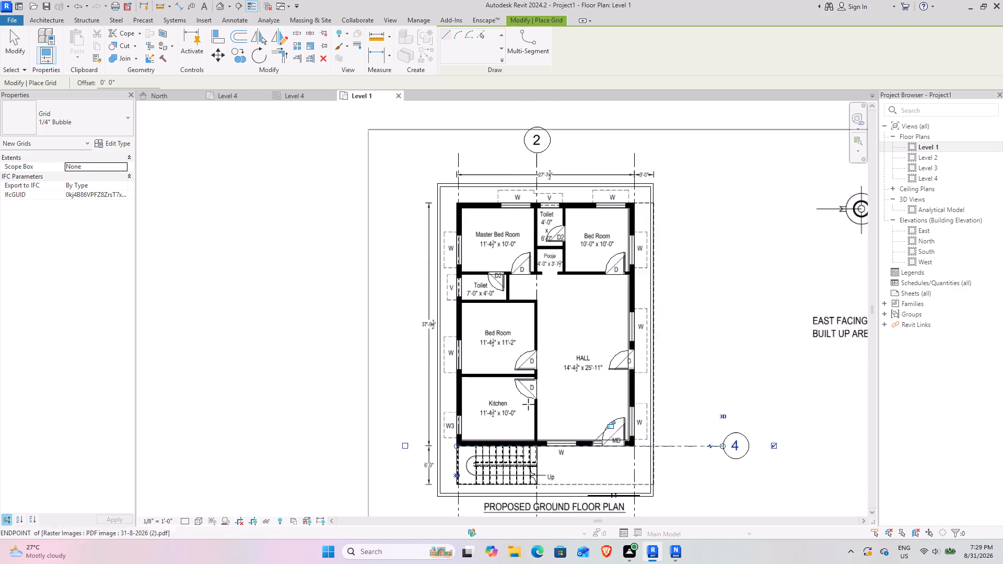
scroll(528, 404, "up", 1)
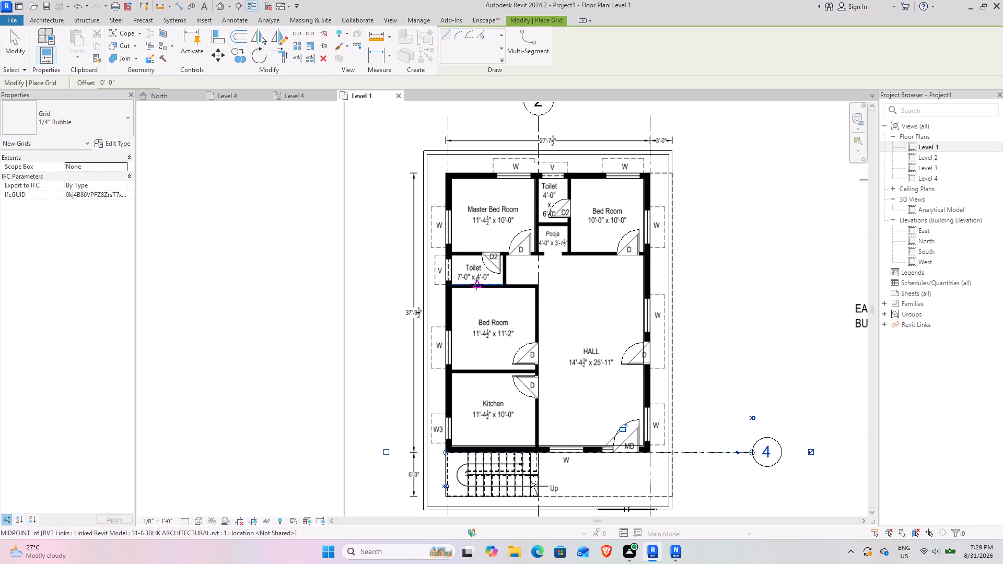
scroll(451, 279, "up", 10)
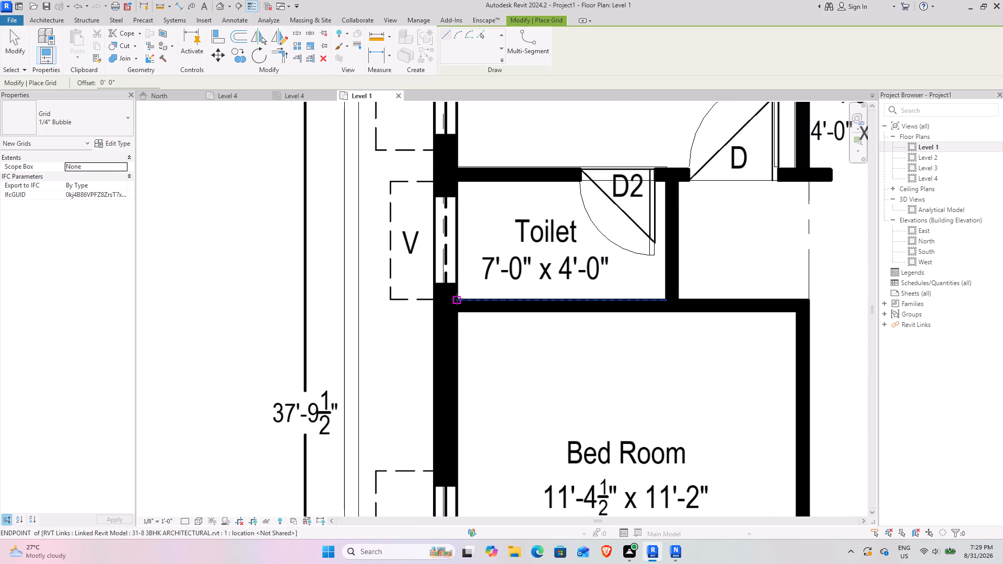
left_click(457, 299)
scroll(524, 293, "down", 9)
middle_click_drag(714, 299, 656, 288)
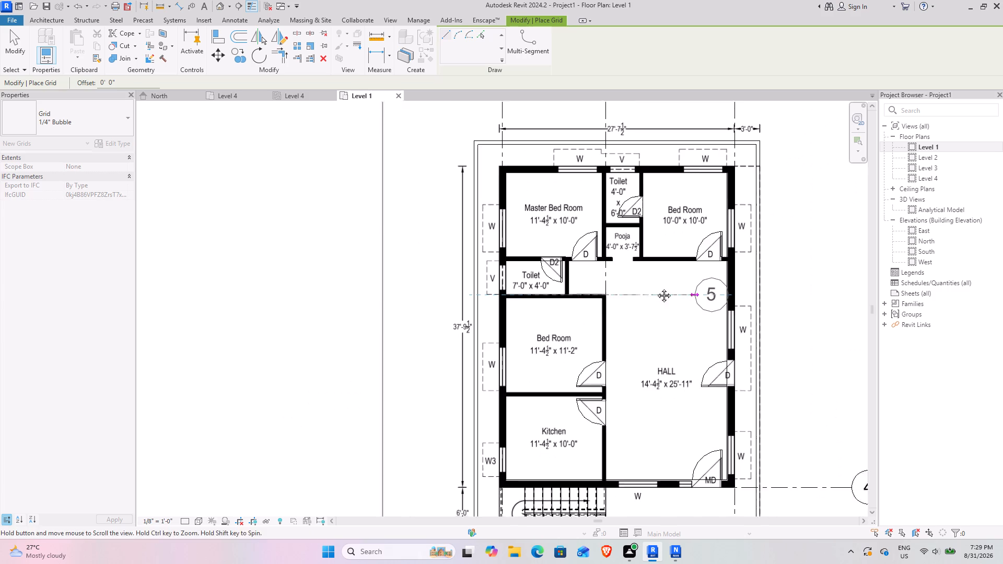
middle_click_drag(656, 288, 519, 278)
left_click(678, 280)
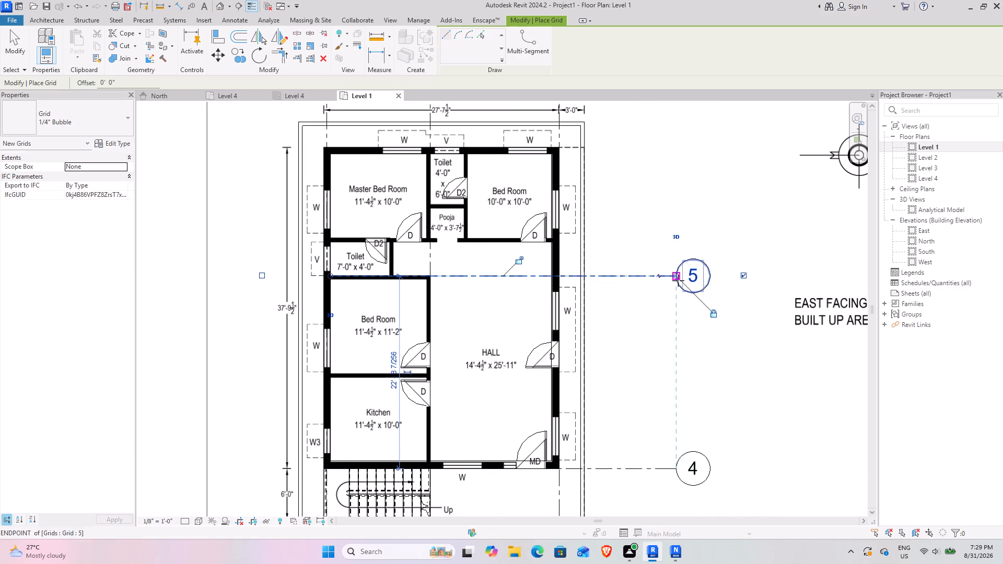
Draw a third horizontal grid line about 11'-1 5/8" above grid 4, from the Hall-side end of the Bed Room–Kitchen wall across the Hall.
middle_click_drag(503, 265, 541, 240)
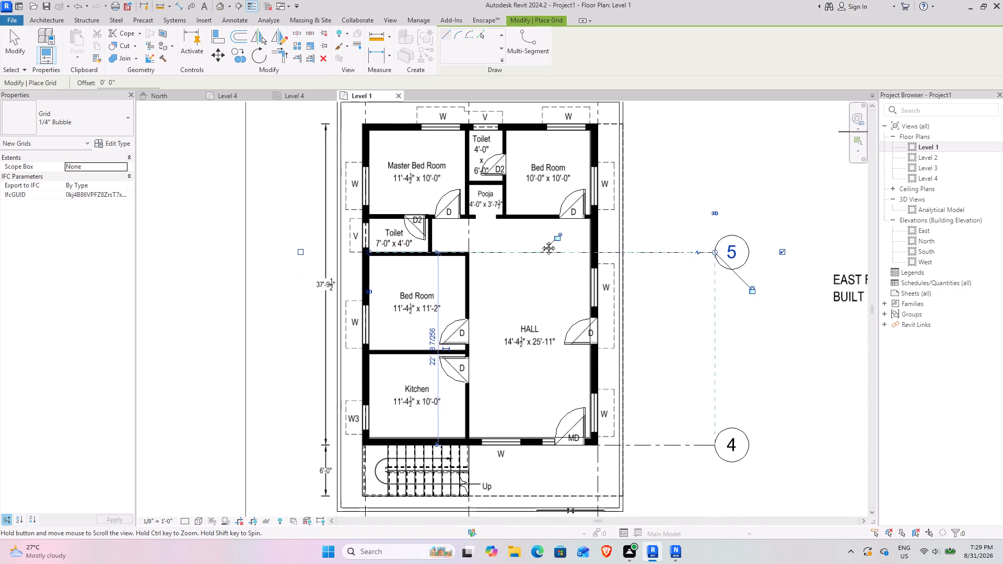
middle_click_drag(541, 240, 535, 267)
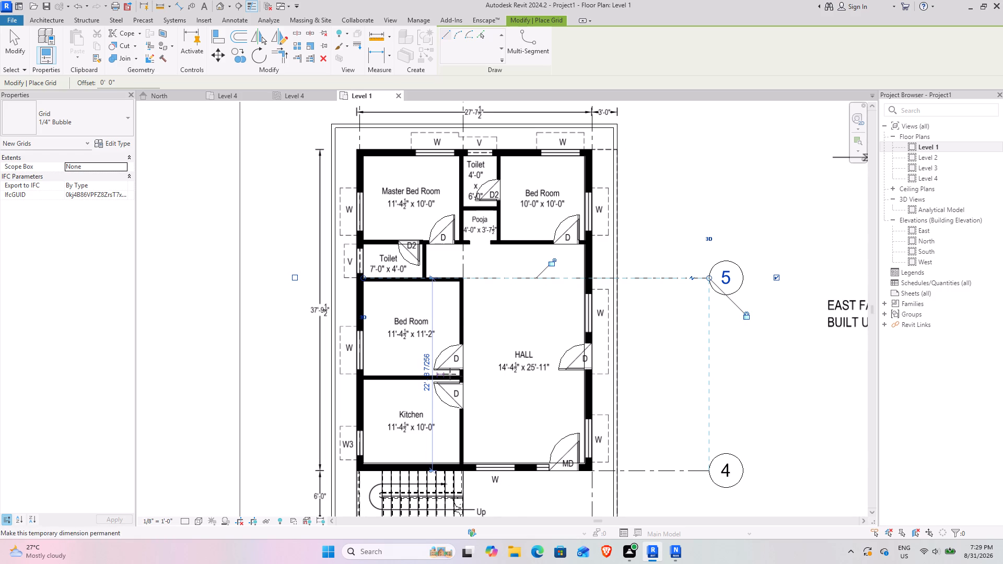
scroll(448, 359, "up", 8)
middle_click_drag(470, 385, 456, 340)
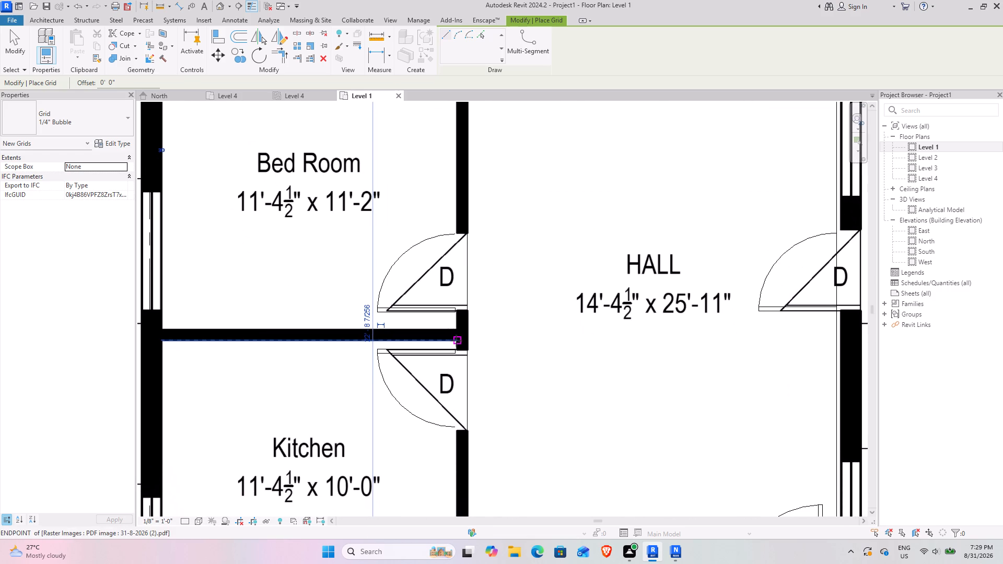
left_click(457, 329)
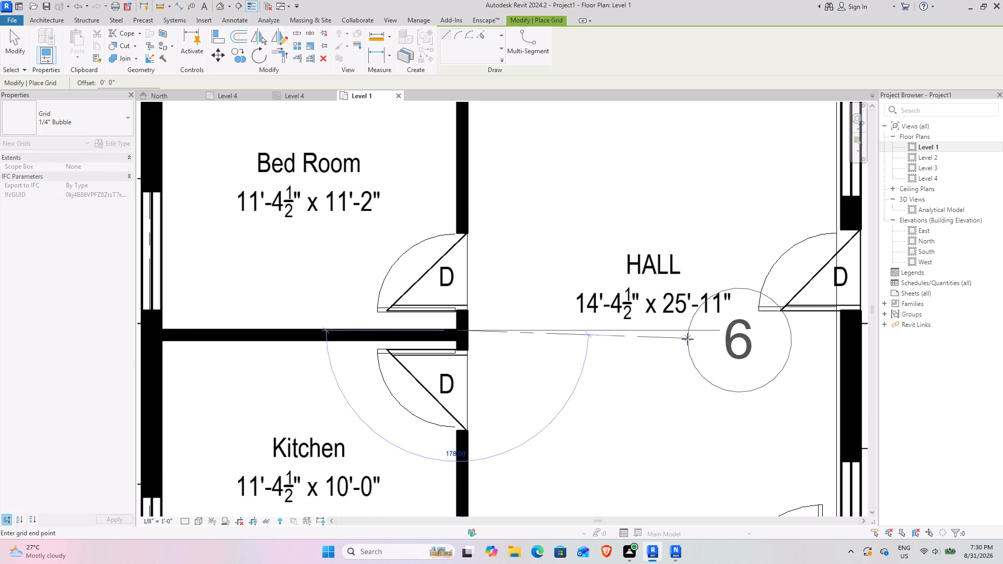
scroll(687, 339, "down", 4)
middle_click_drag(694, 332, 596, 314)
scroll(741, 318, "down", 3)
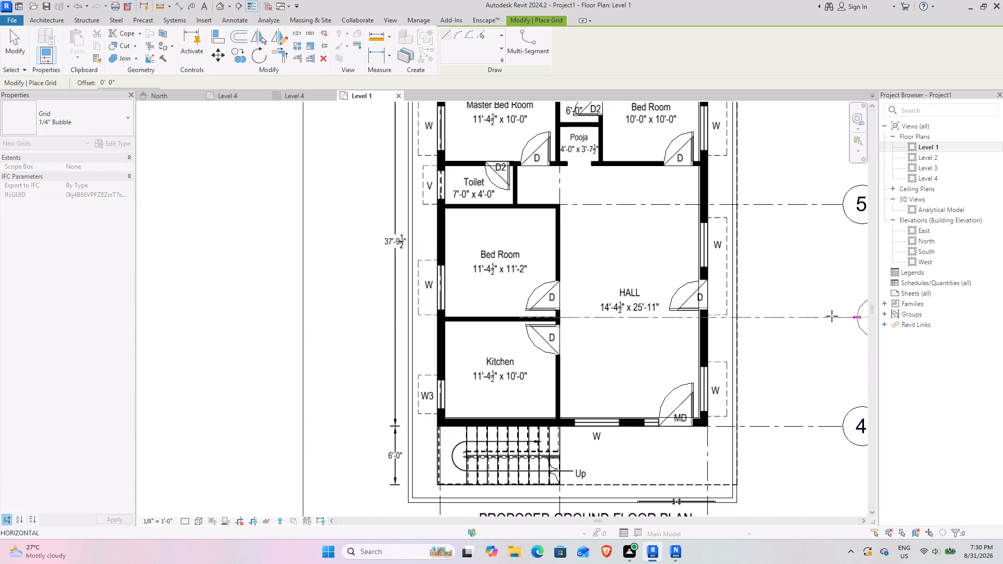
left_click(843, 312)
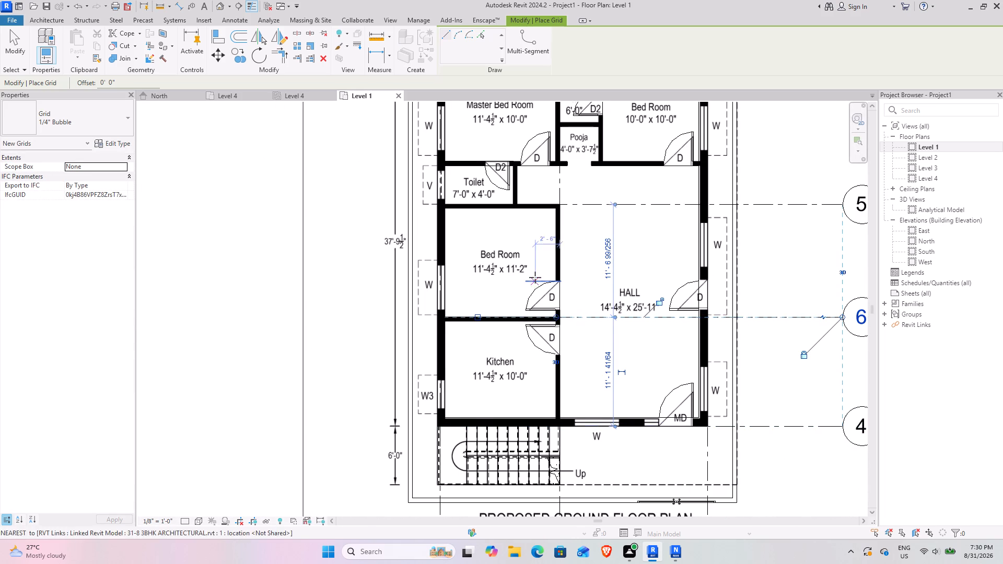
middle_click_drag(538, 284, 475, 279)
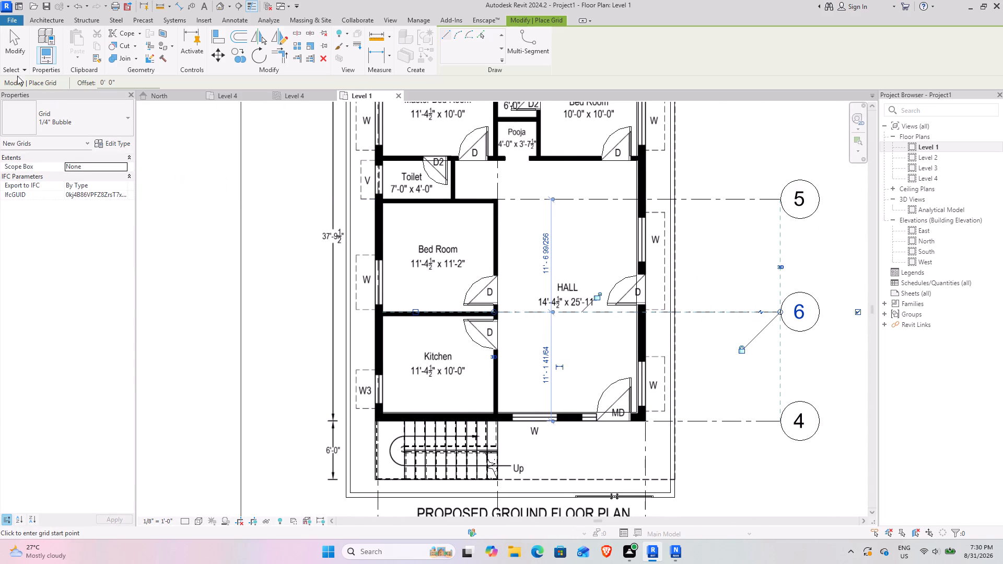
left_click(8, 51)
Extend the bubble-less end of grid 6 across the Bed Room–Kitchen wall and out beyond the house's outer wall.
left_click(504, 312)
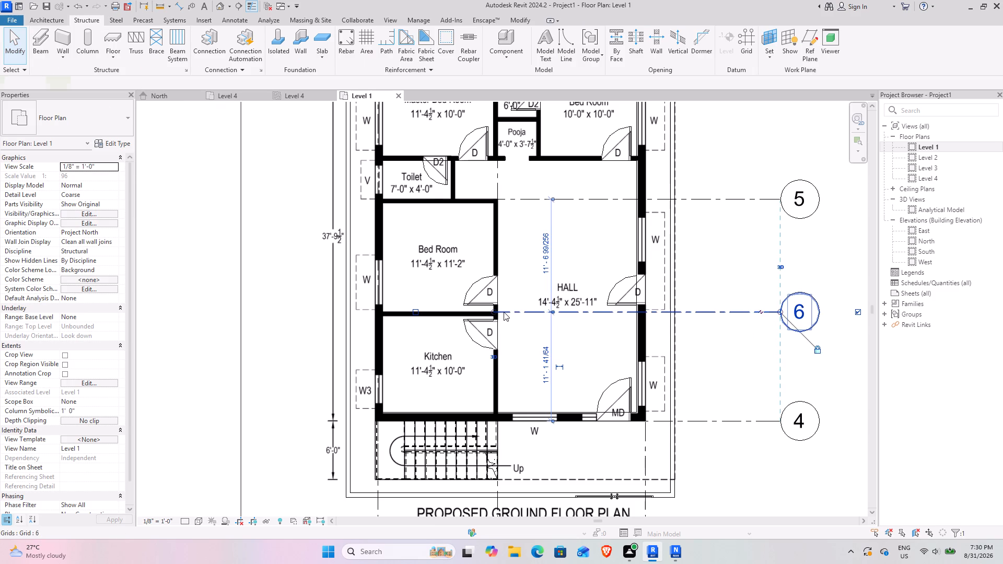
left_click_drag(492, 310, 383, 309)
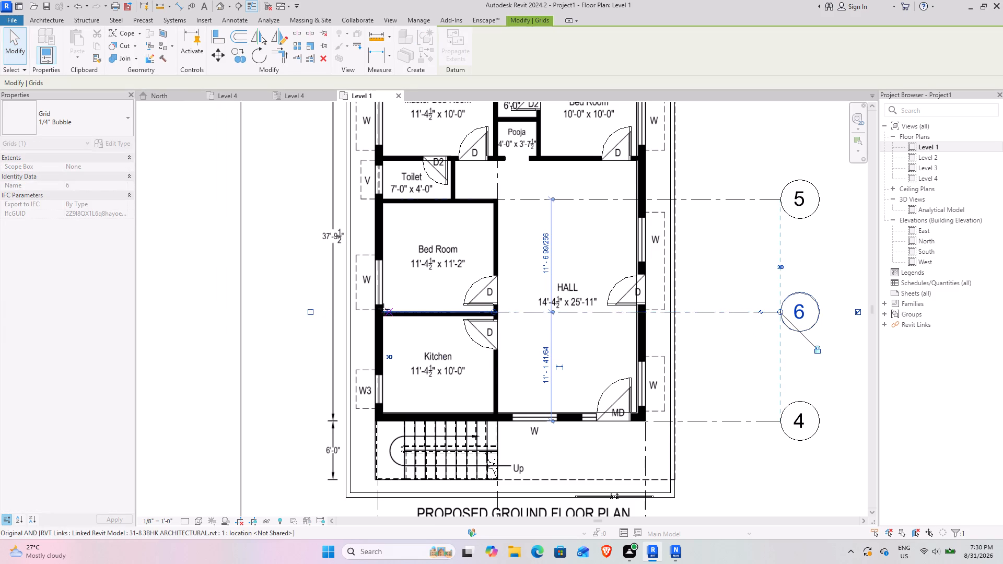
left_click_drag(383, 309, 249, 308)
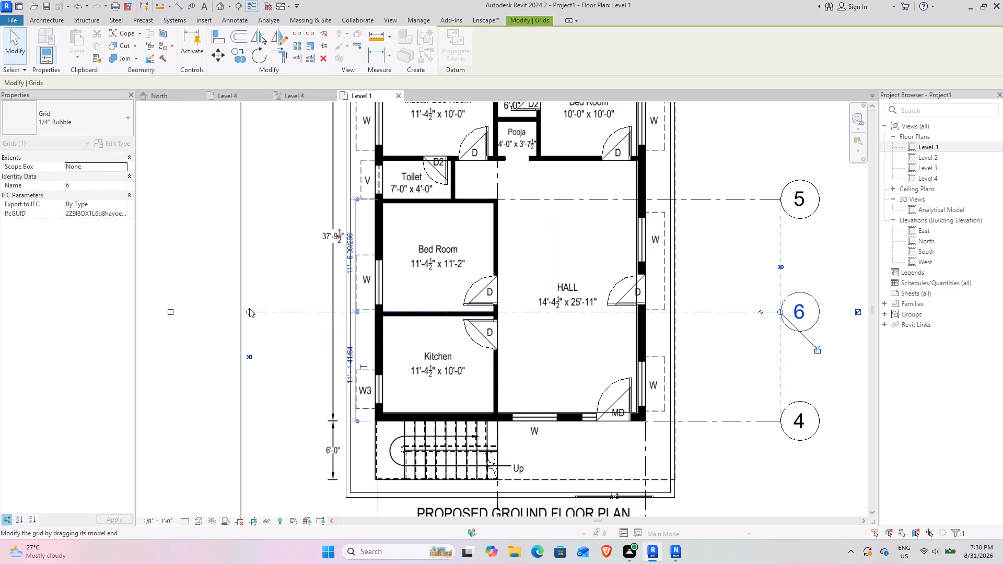
Extend the bubble-less end of grid 5 past the Toilet's outer wall, level with the matching end of grid 6.
scroll(404, 373, "down", 4)
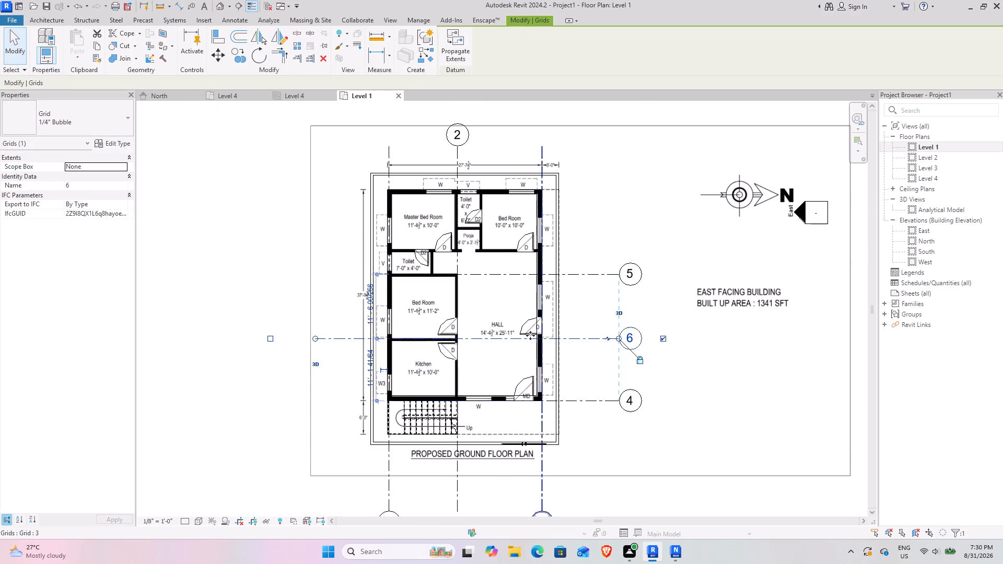
left_click(485, 277)
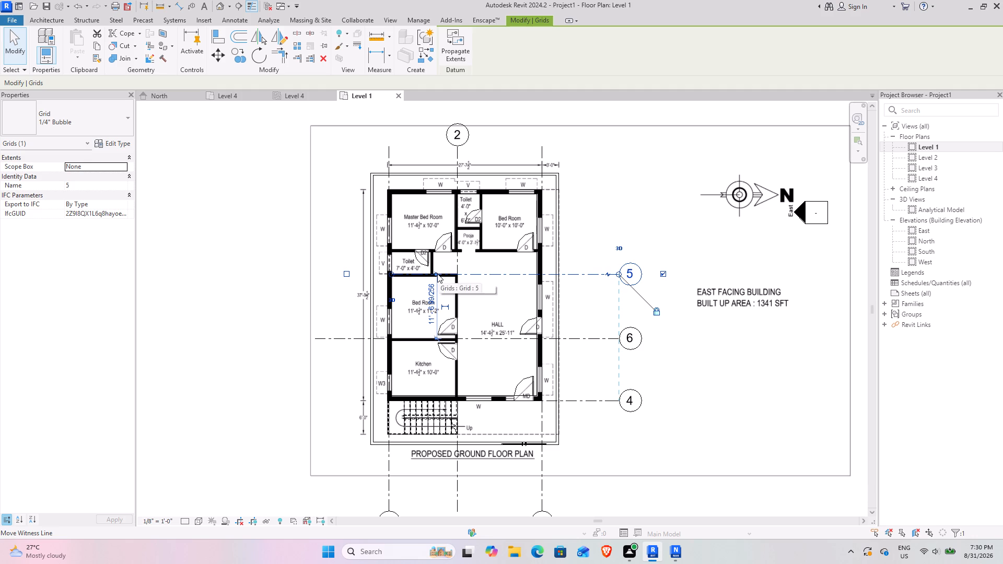
left_click_drag(437, 274, 375, 274)
left_click(484, 276)
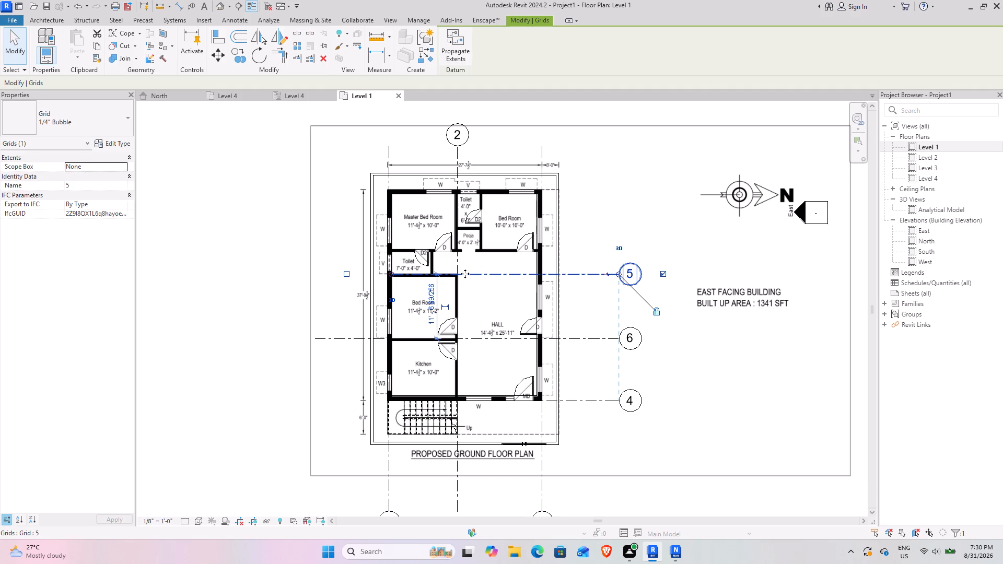
scroll(421, 262, "up", 9)
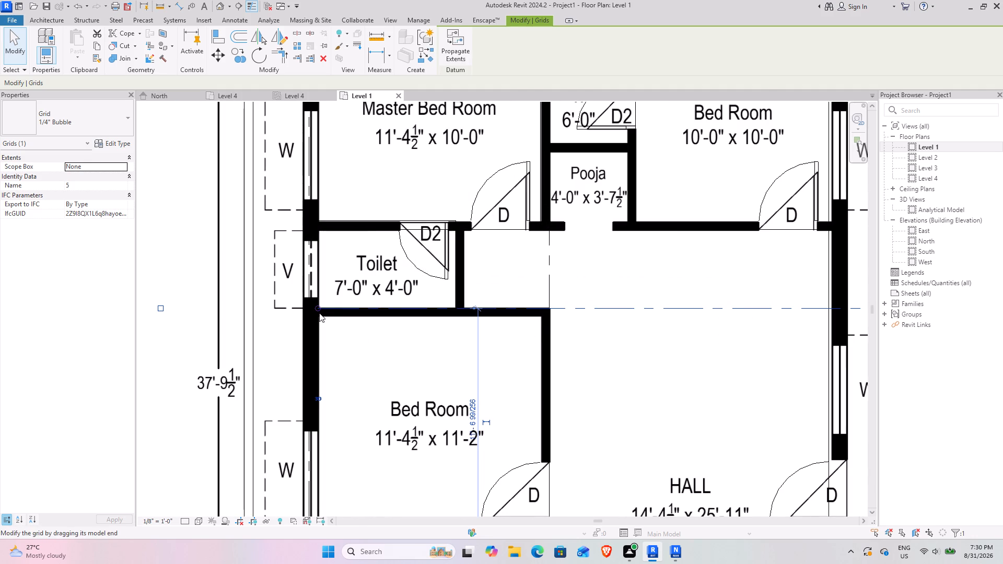
left_click_drag(312, 309, 225, 297)
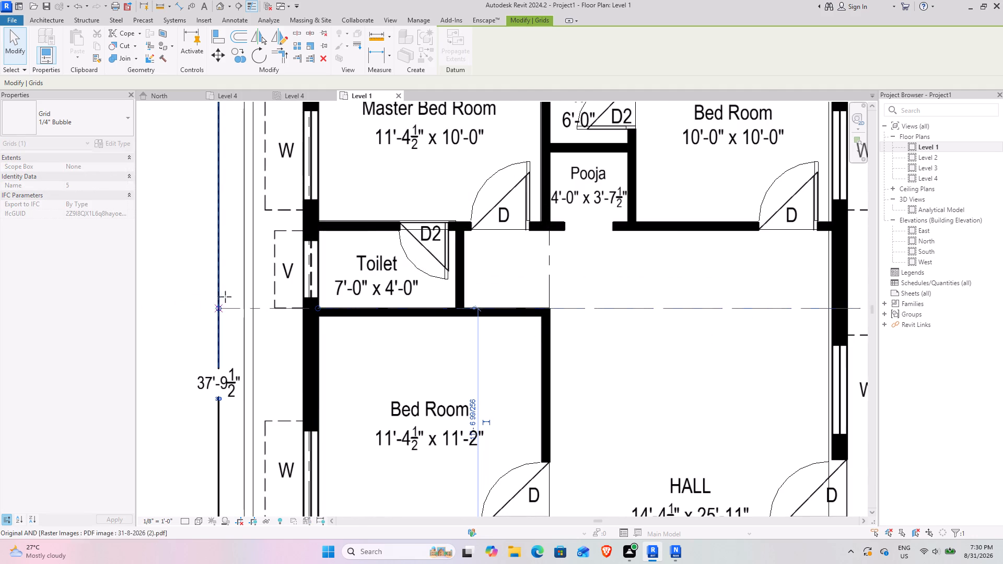
left_click_drag(225, 297, 166, 290)
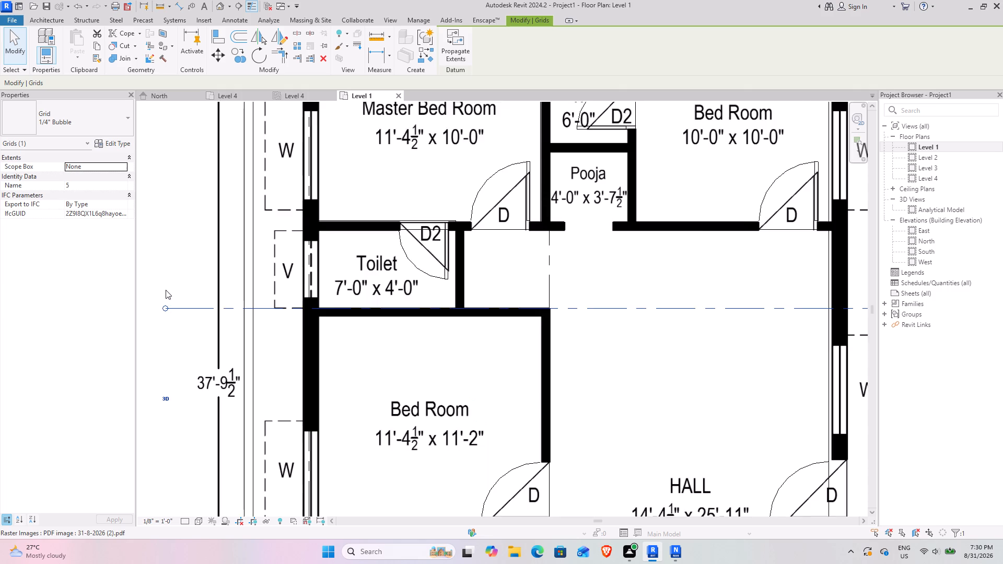
scroll(166, 290, "down", 5)
middle_click_drag(320, 327, 567, 297)
scroll(433, 283, "down", 4)
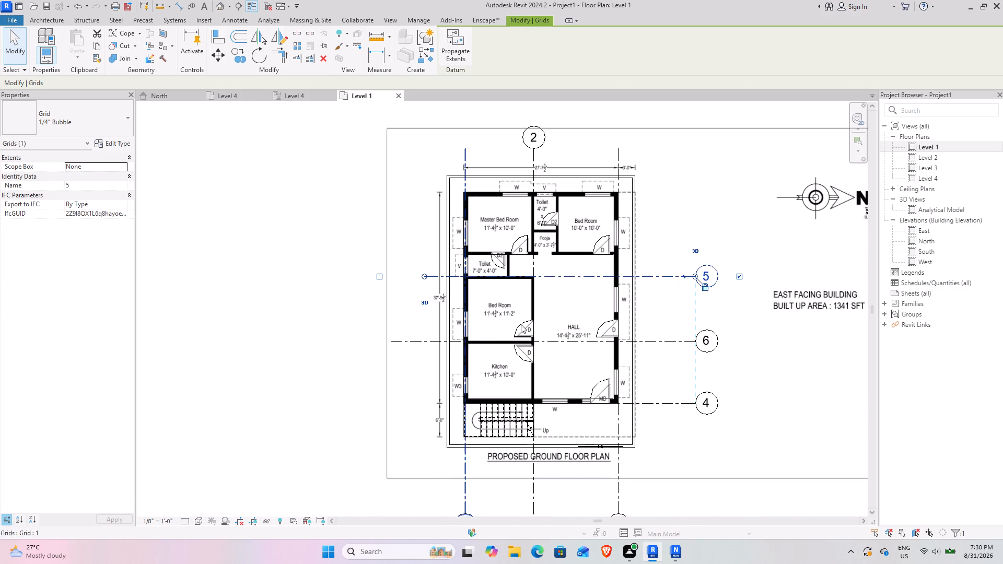
middle_click_drag(515, 323, 428, 295)
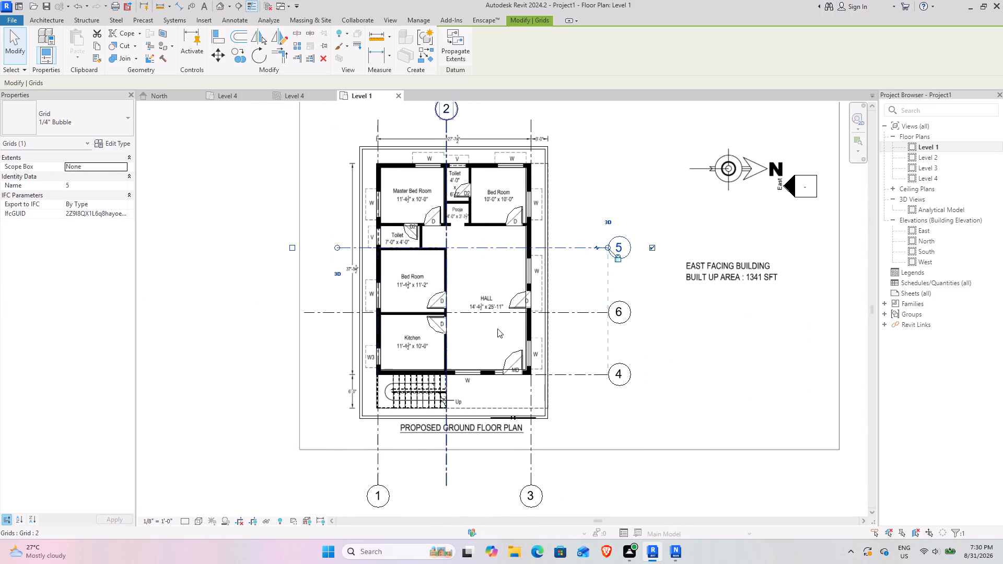
left_click_drag(336, 248, 310, 248)
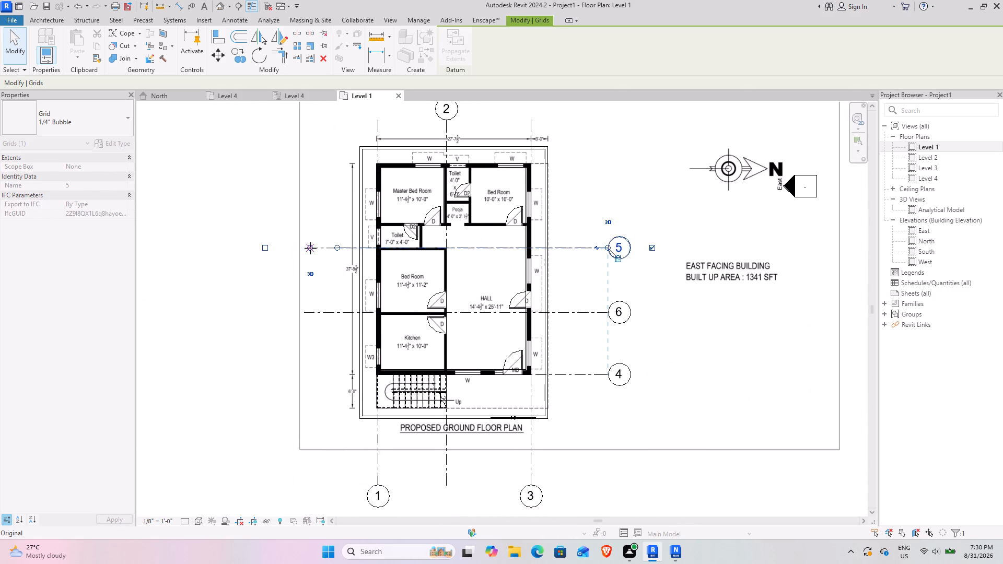
left_click_drag(310, 248, 305, 249)
Extend the bubble-less end of grid 4 past the Kitchen's outer corner, aligned with the ends of grids 5 and 6.
left_click(575, 369)
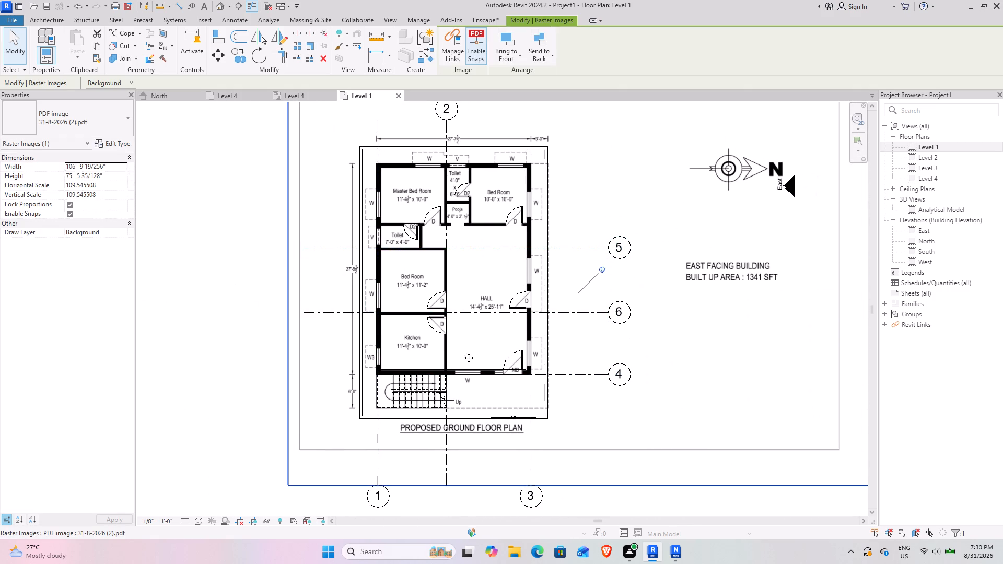
left_click(588, 382)
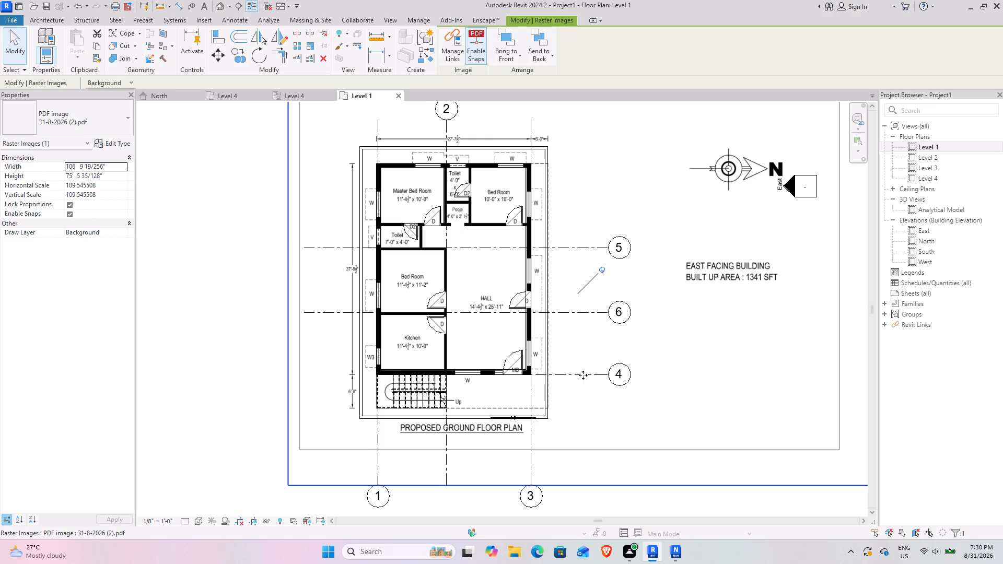
left_click(583, 375)
left_click(17, 45)
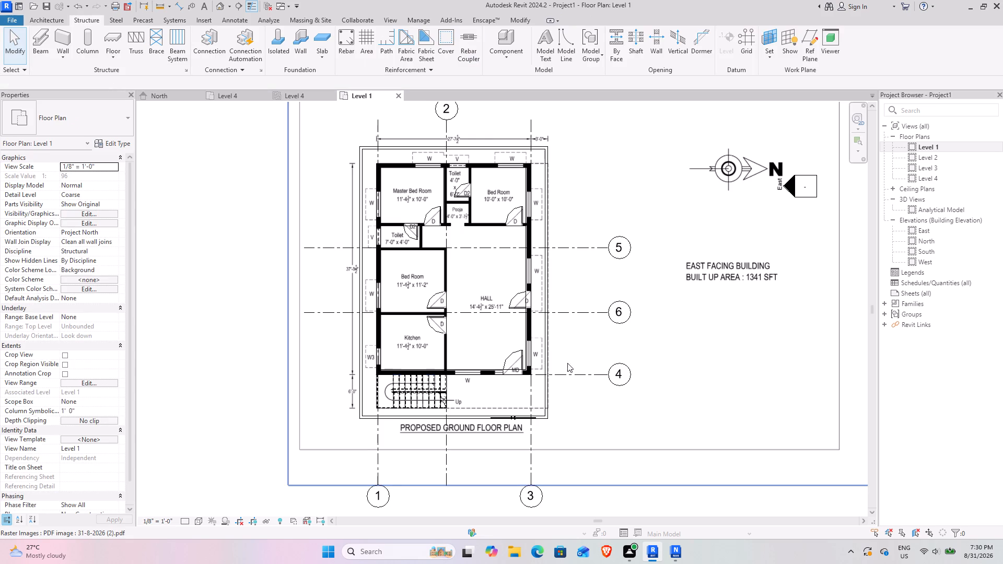
left_click(591, 379)
left_click_drag(377, 372, 366, 371)
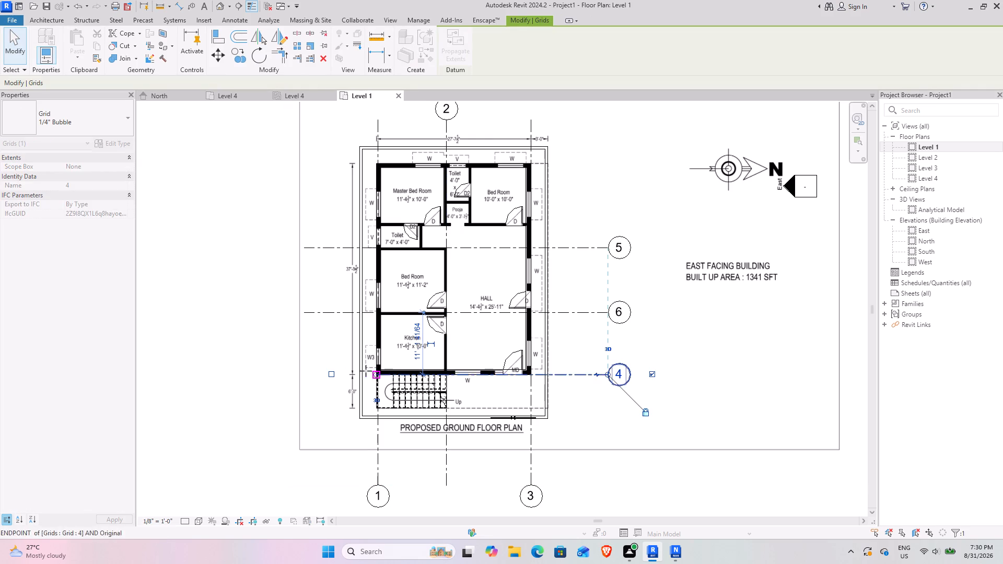
left_click_drag(366, 371, 302, 360)
Draw a horizontal grid line about 15'-1" above grid 5, from the Master Bed Room's upper outer corner, ending level with grid 5's bubble.
scroll(540, 331, "down", 4)
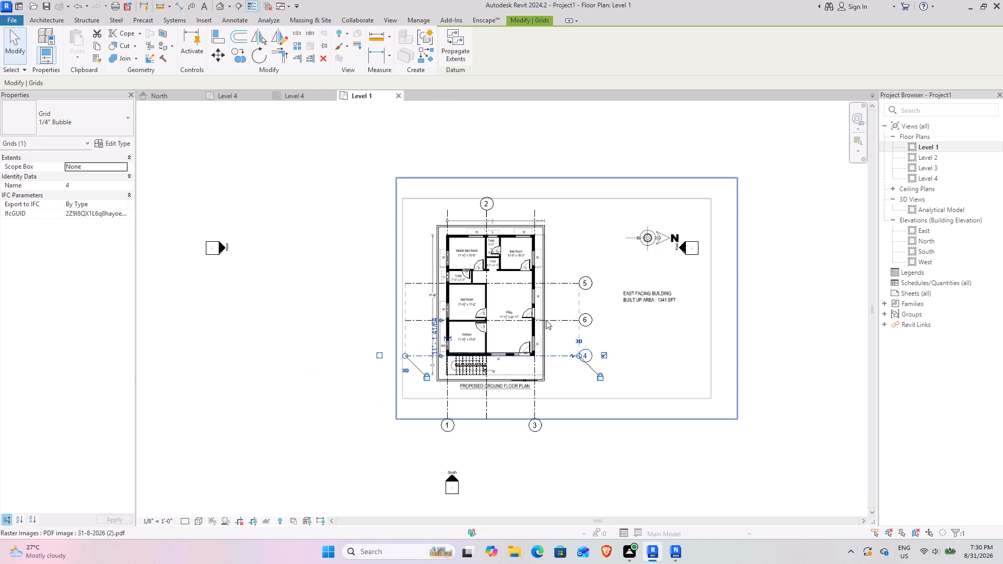
middle_click_drag(549, 260, 541, 310)
scroll(539, 269, "up", 7)
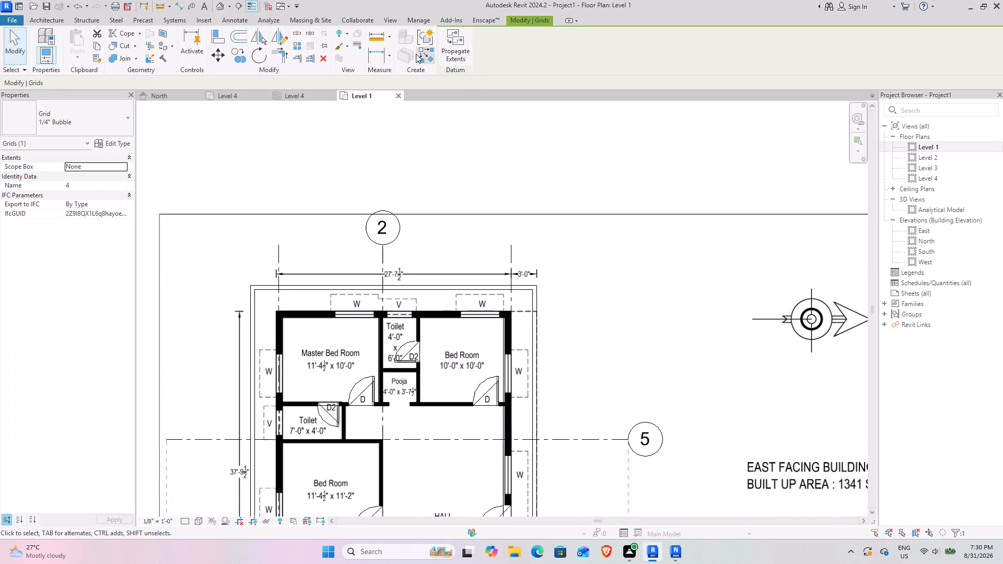
left_click(430, 60)
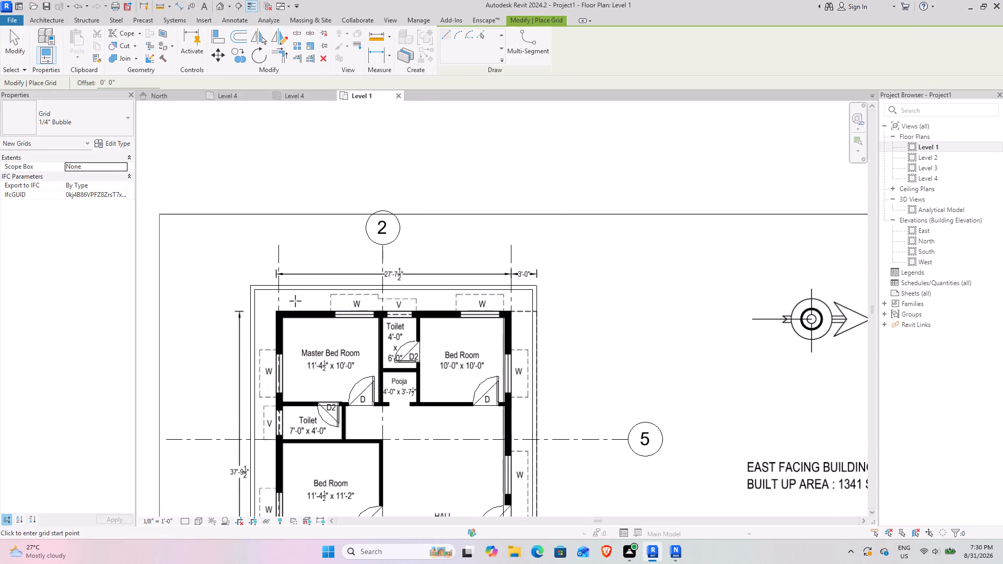
left_click(276, 310)
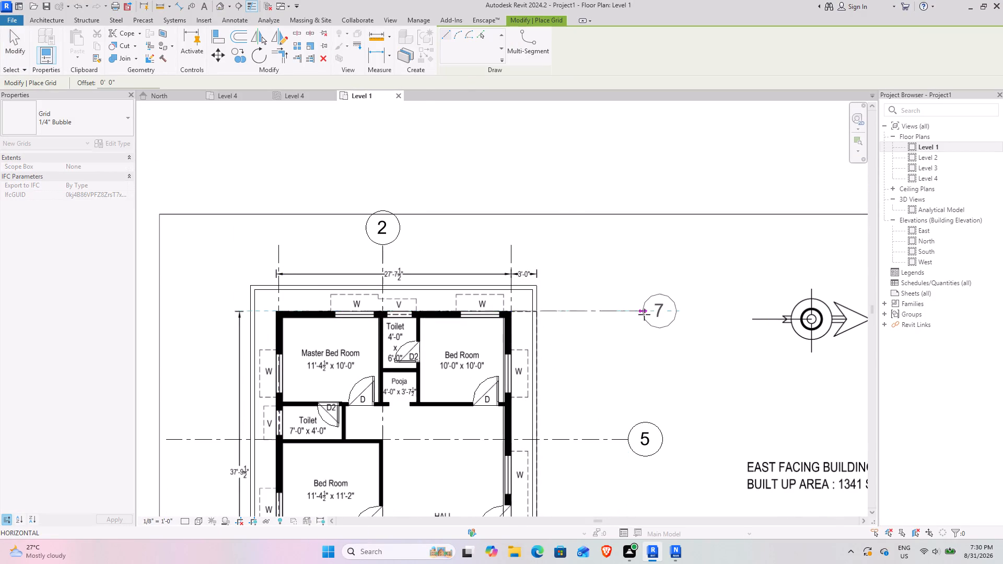
left_click(630, 319)
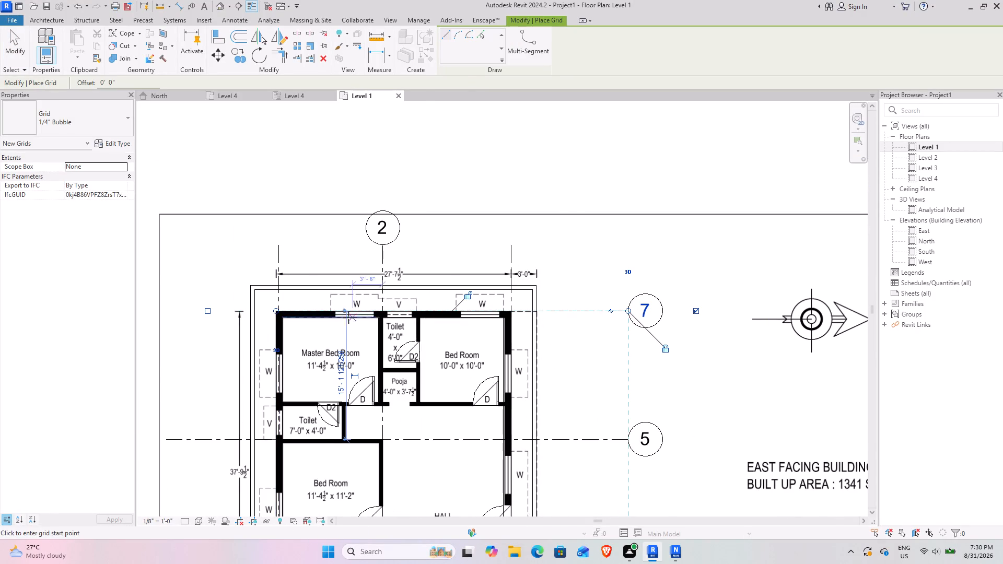
Extend the bubble-less end of grid 7 beyond the Master Bed Room's outer wall, aligned with the ends of the other horizontal grids.
scroll(342, 314, "down", 2)
middle_click_drag(328, 311, 364, 267)
left_click(14, 53)
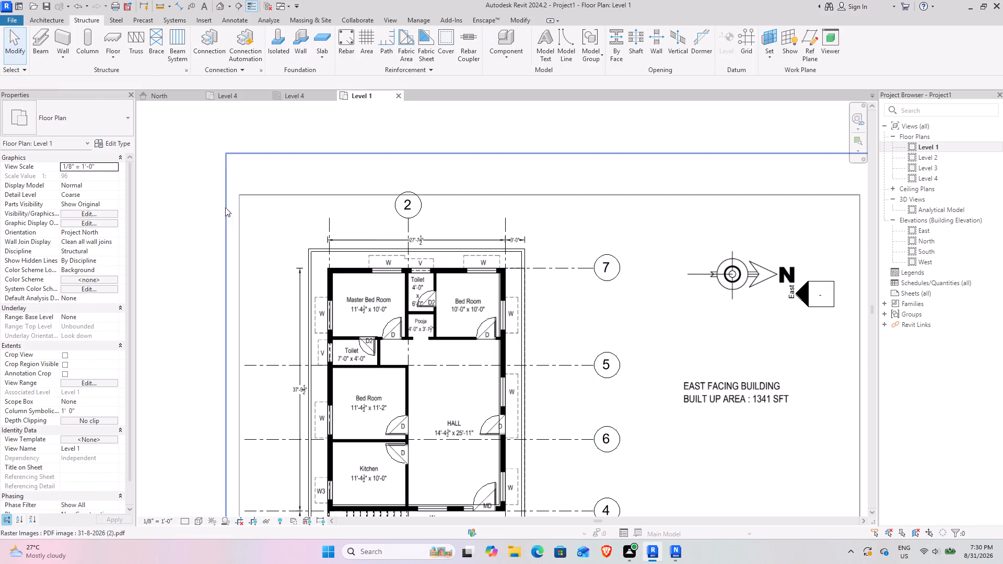
left_click(577, 269)
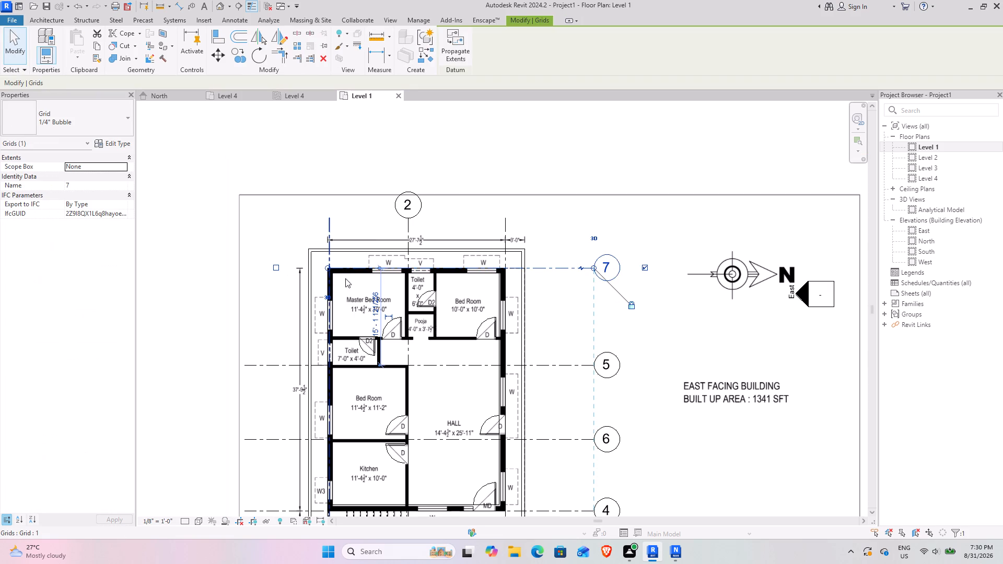
left_click_drag(329, 268, 230, 262)
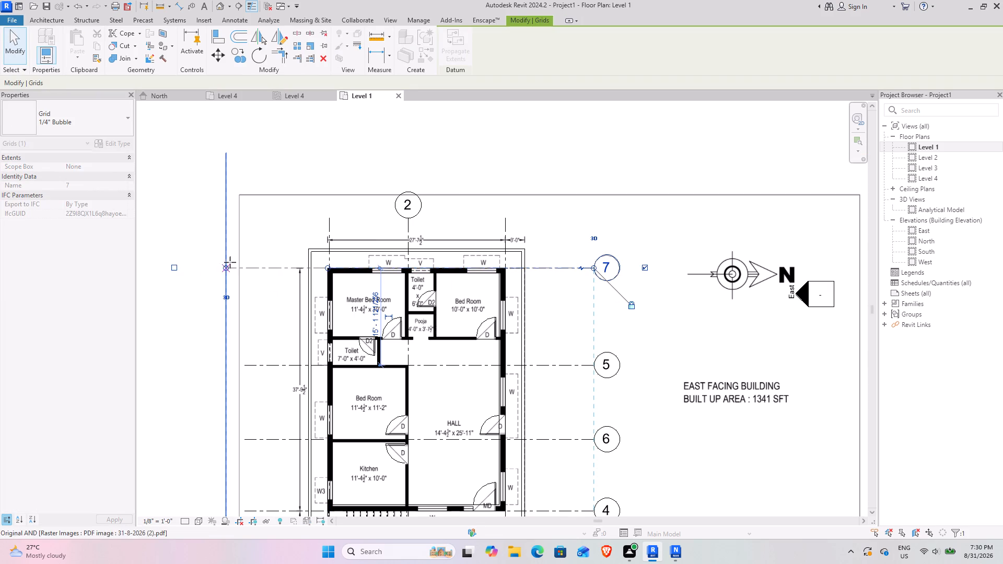
left_click_drag(230, 262, 242, 265)
scroll(249, 267, "down", 7)
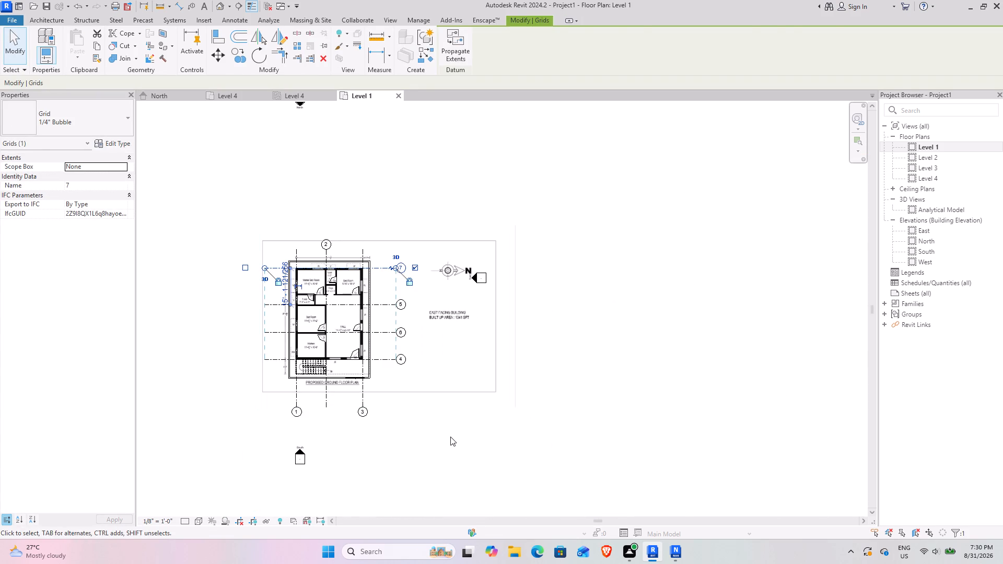
left_click(450, 437)
Review the layout of the vertical and horizontal grids over the ground floor plan.
scroll(360, 346, "up", 7)
middle_click_drag(369, 364, 511, 381)
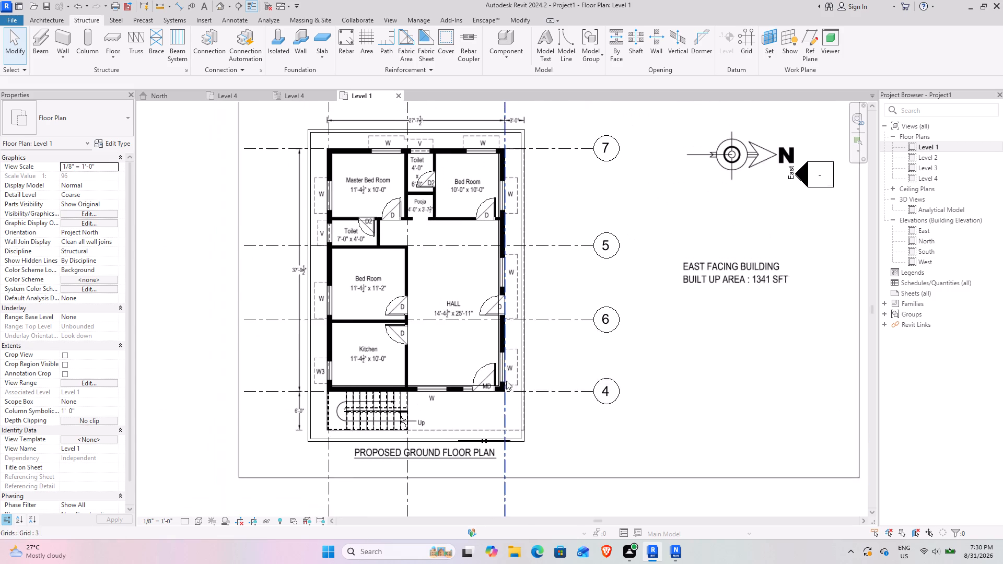
middle_click_drag(501, 380, 451, 387)
scroll(419, 315, "up", 3)
middle_click_drag(429, 362, 435, 320)
scroll(437, 320, "down", 3)
middle_click_drag(416, 301, 413, 349)
scroll(401, 339, "down", 2)
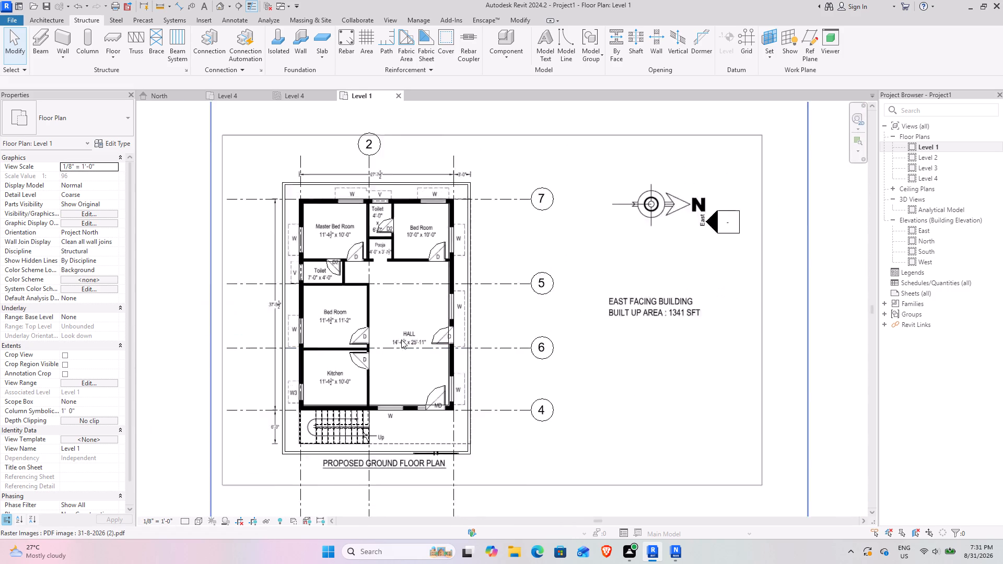
scroll(401, 339, "down", 1)
middle_click_drag(388, 311, 343, 281)
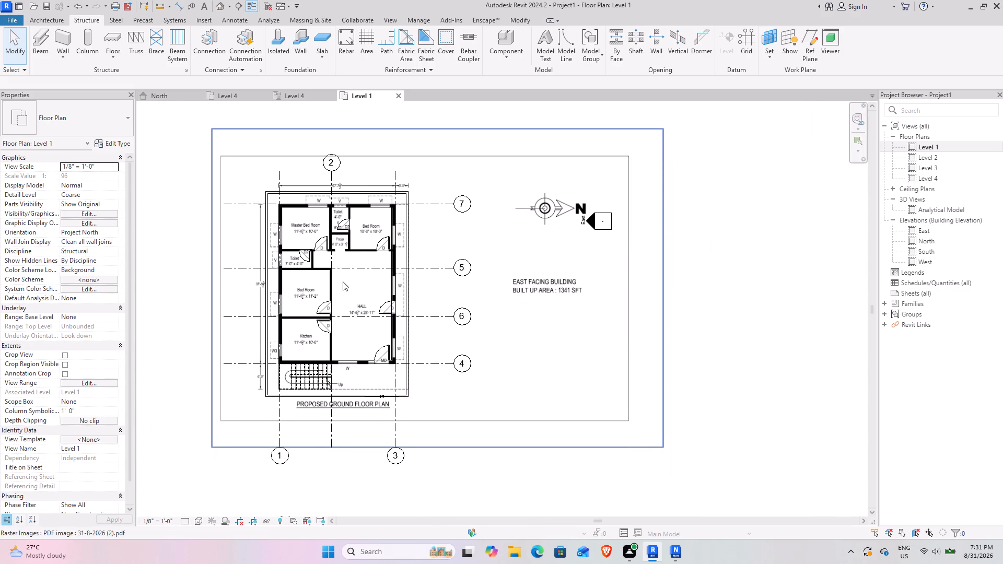
middle_click_drag(345, 283, 346, 306)
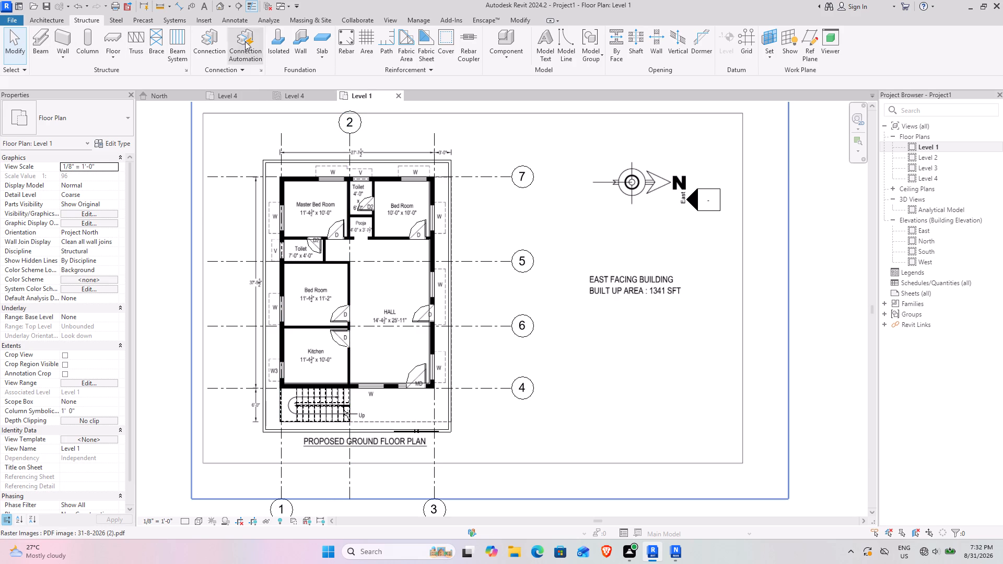
Place 72" x 48" x 18" rectangular isolated footings on Level 1 at every intersection of grids 1–3 with grids 4–7.
left_click(279, 37)
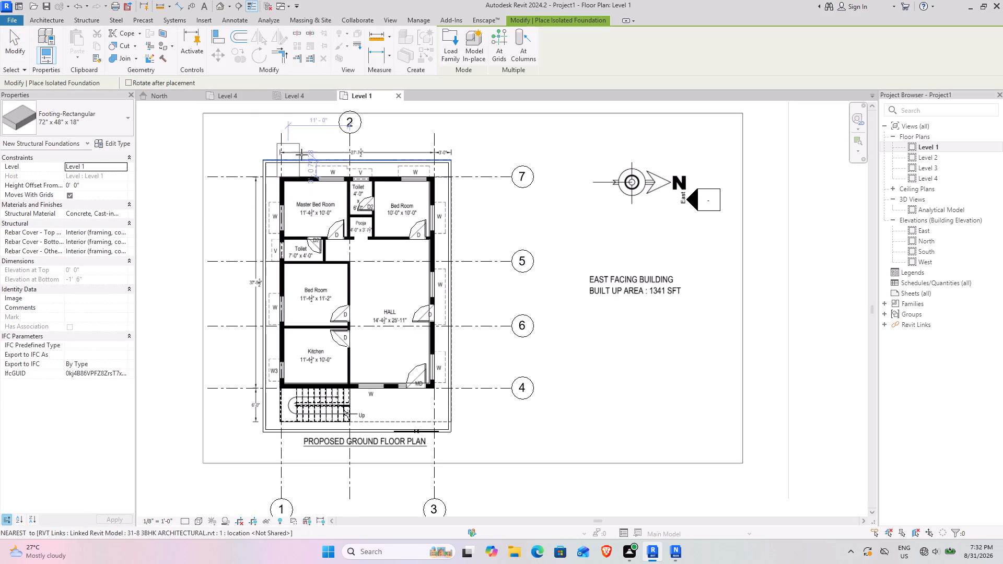
scroll(318, 147, "down", 4)
middle_click_drag(262, 151, 262, 203)
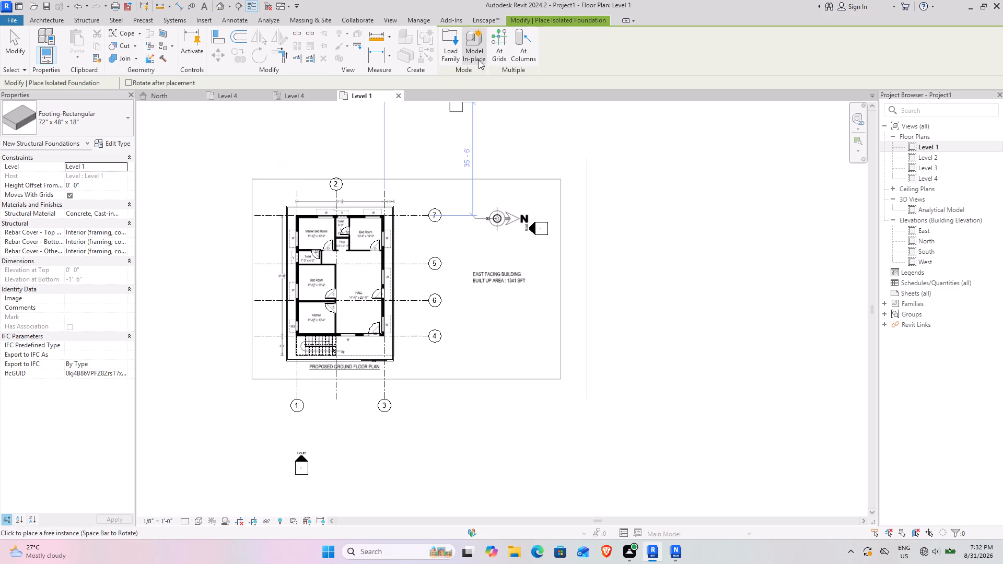
left_click(497, 30)
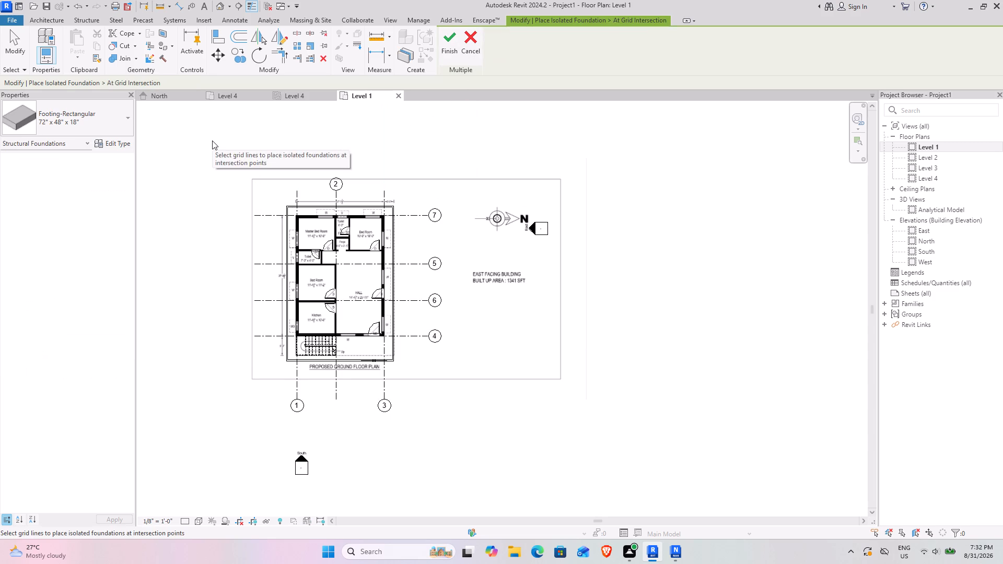
left_click_drag(205, 131, 488, 451)
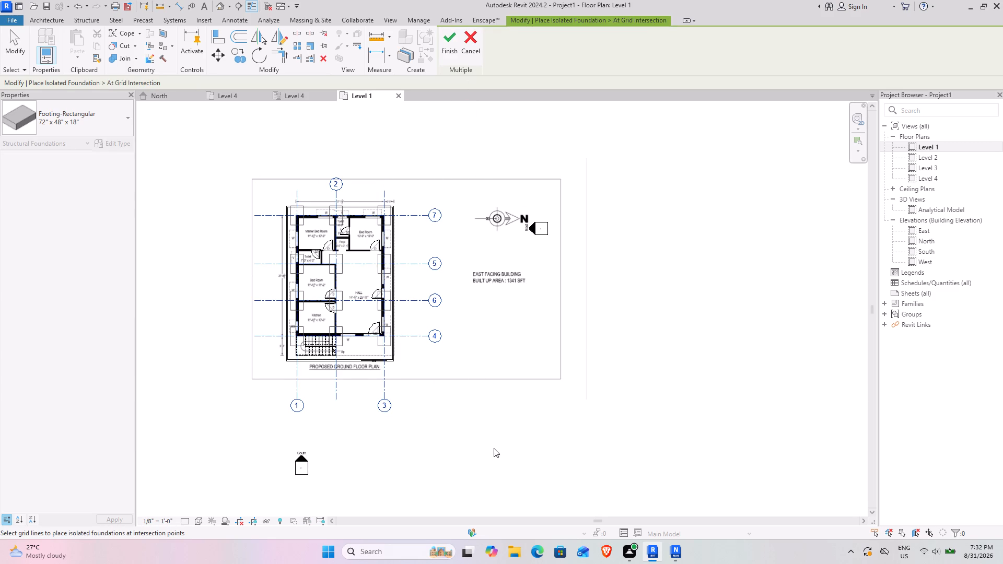
scroll(286, 322, "up", 3)
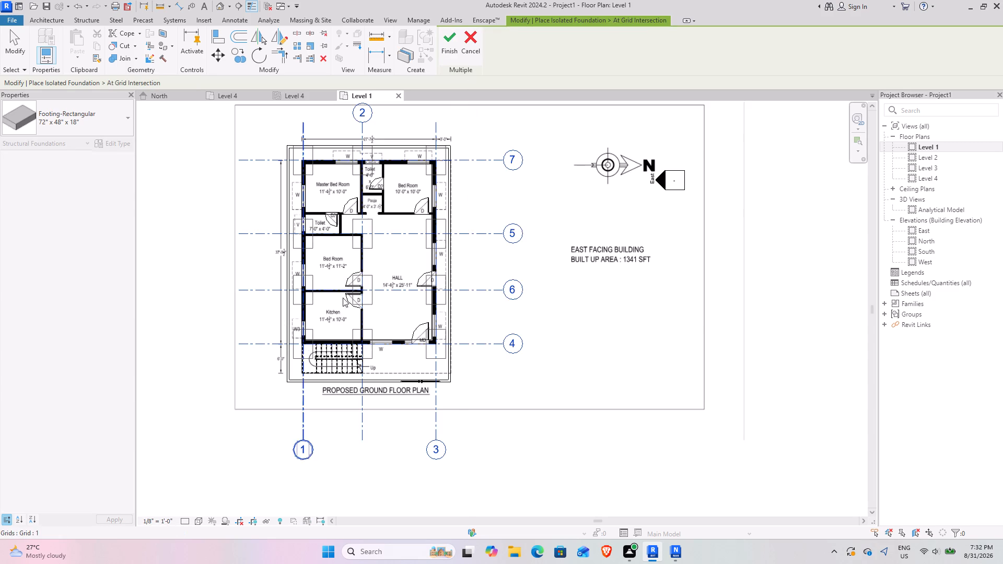
scroll(365, 286, "up", 3)
left_click(448, 41)
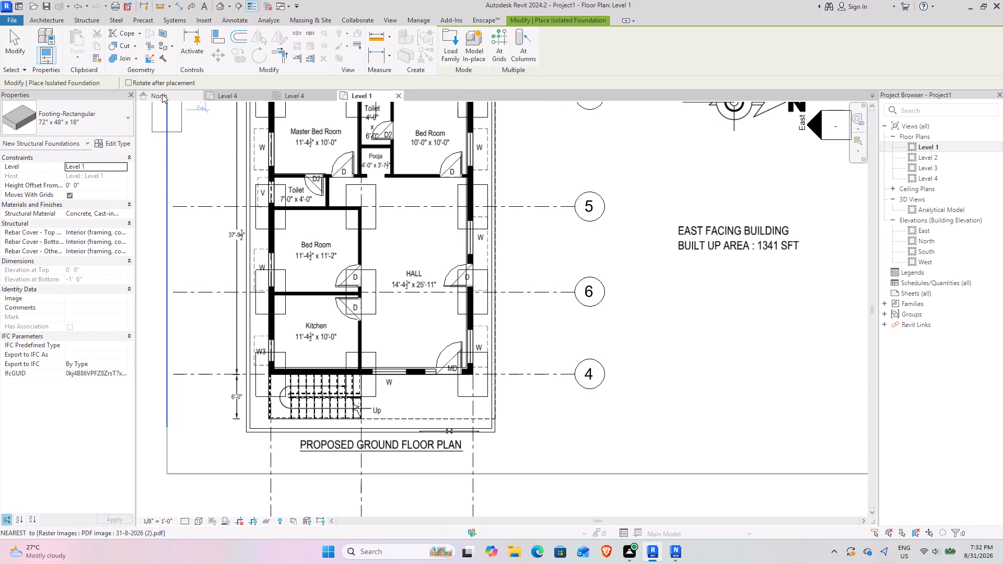
Finish placing footings and inspect the isolated footings under the linked house model in the default 3D view.
left_click(11, 41)
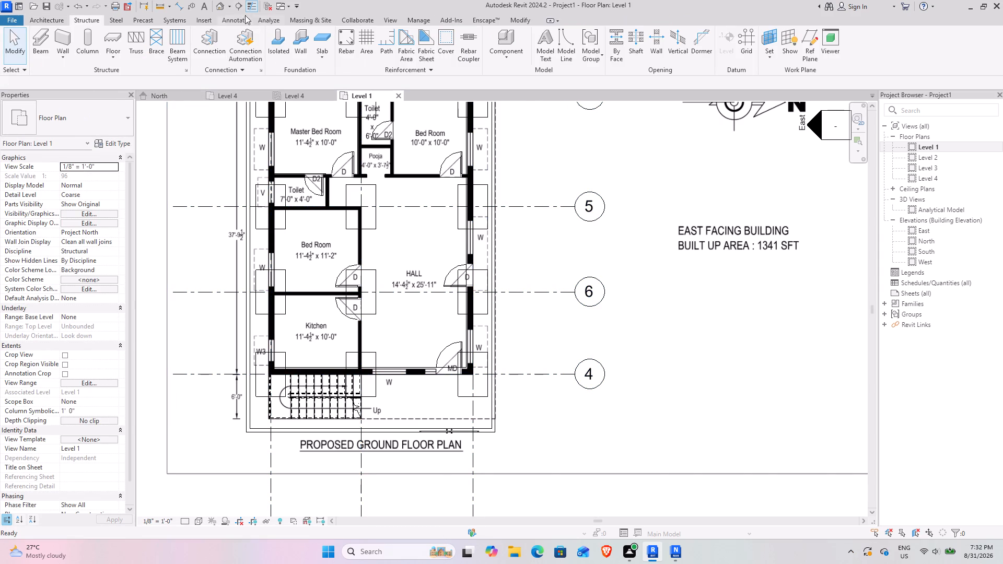
left_click(220, 3)
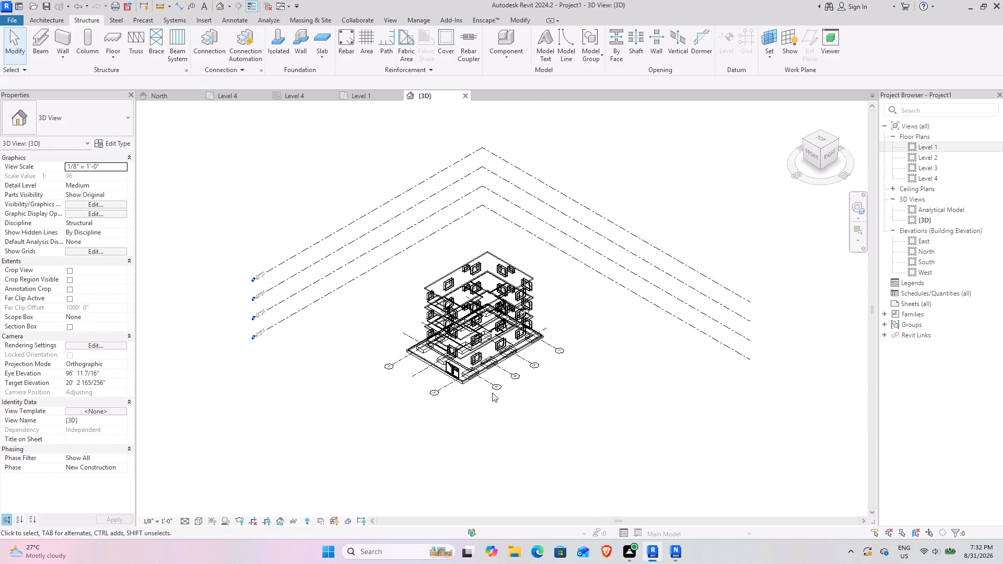
scroll(483, 385, "up", 7)
middle_click_drag(465, 384, 454, 232, "shift")
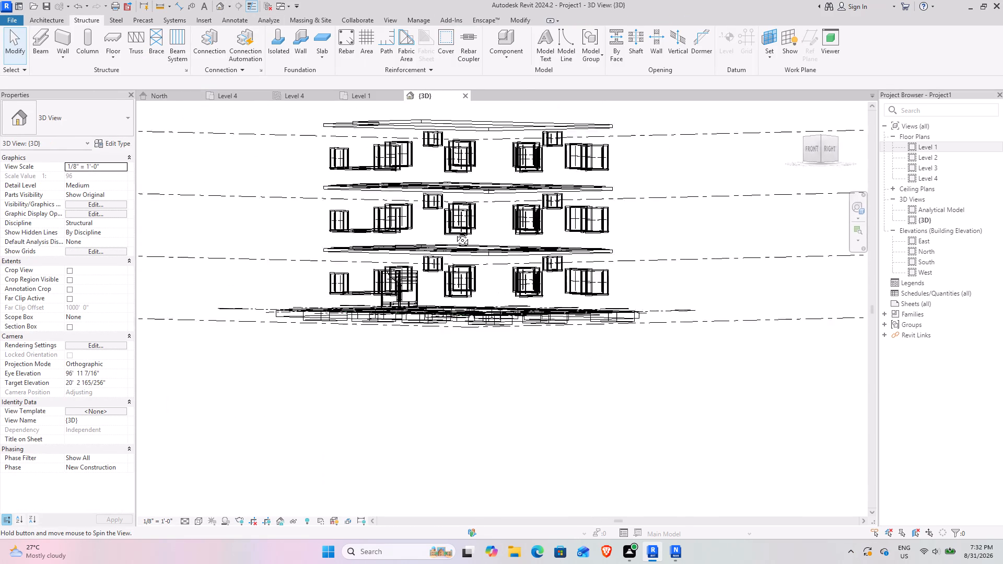
middle_click_drag(454, 232, 440, 402, "shift")
middle_click_drag(441, 402, 494, 304, "shift")
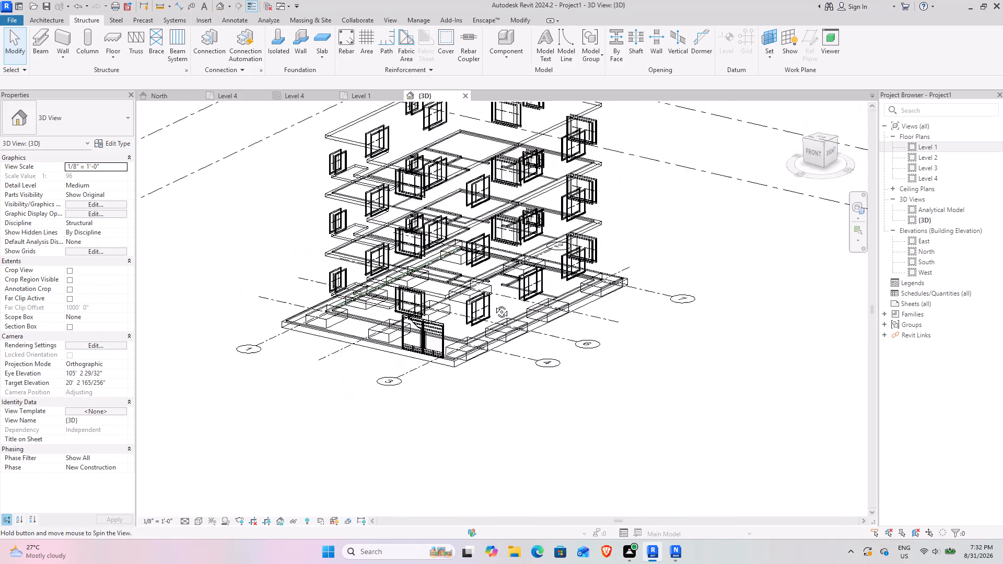
middle_click_drag(494, 304, 470, 327, "shift")
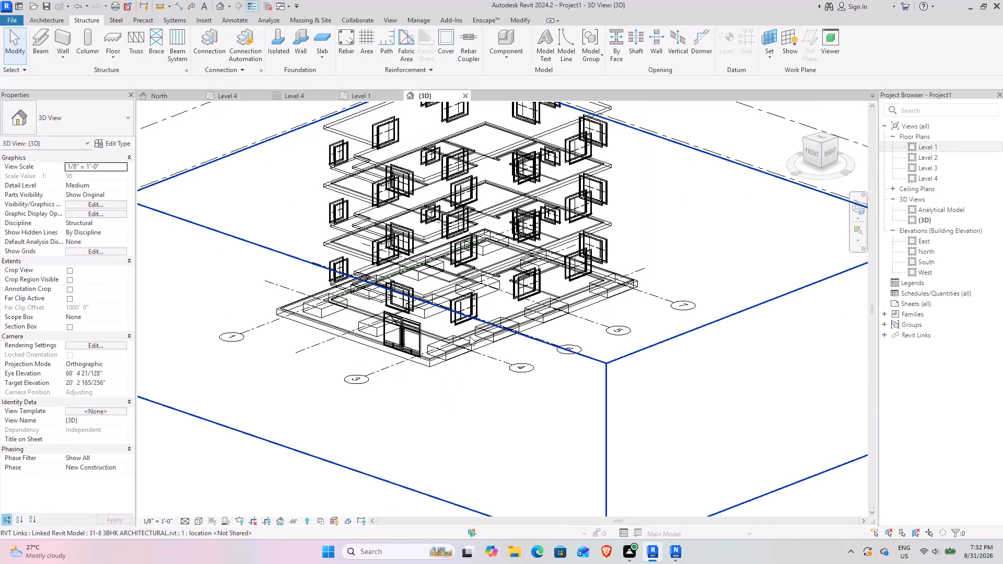
scroll(424, 371, "down", 3)
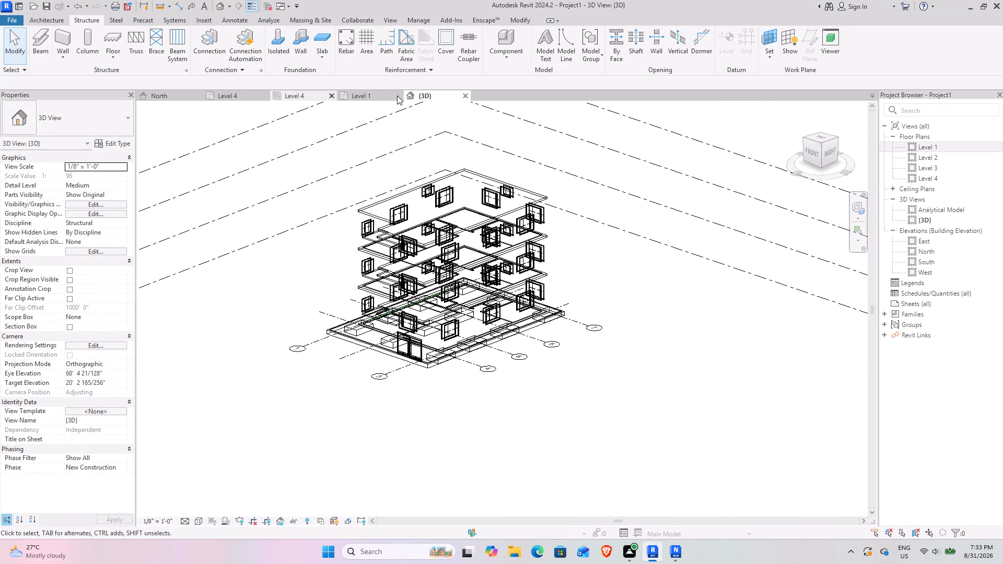
Select all the isolated footings at Level 1 in the North elevation.
left_click(156, 99)
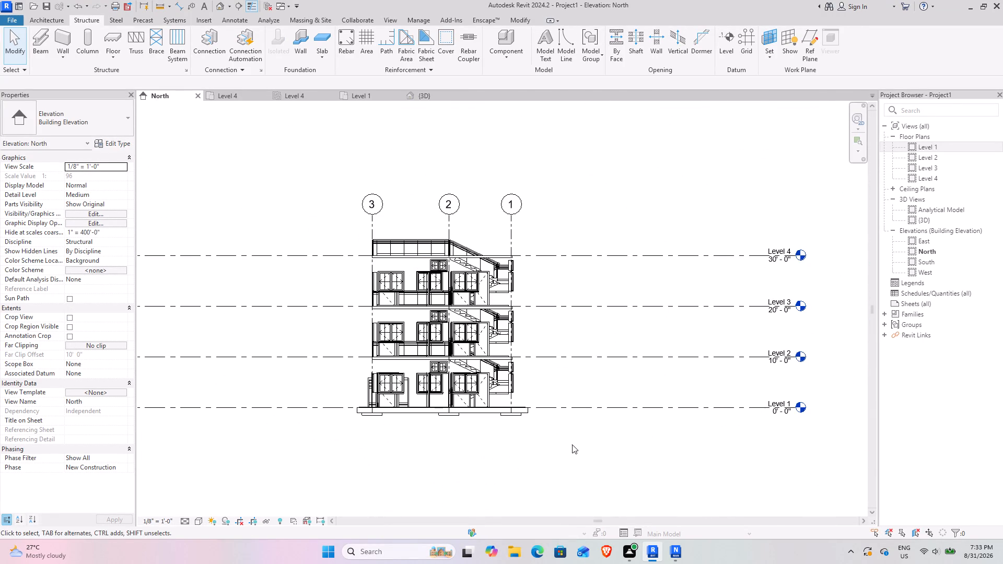
left_click_drag(310, 366, 580, 487)
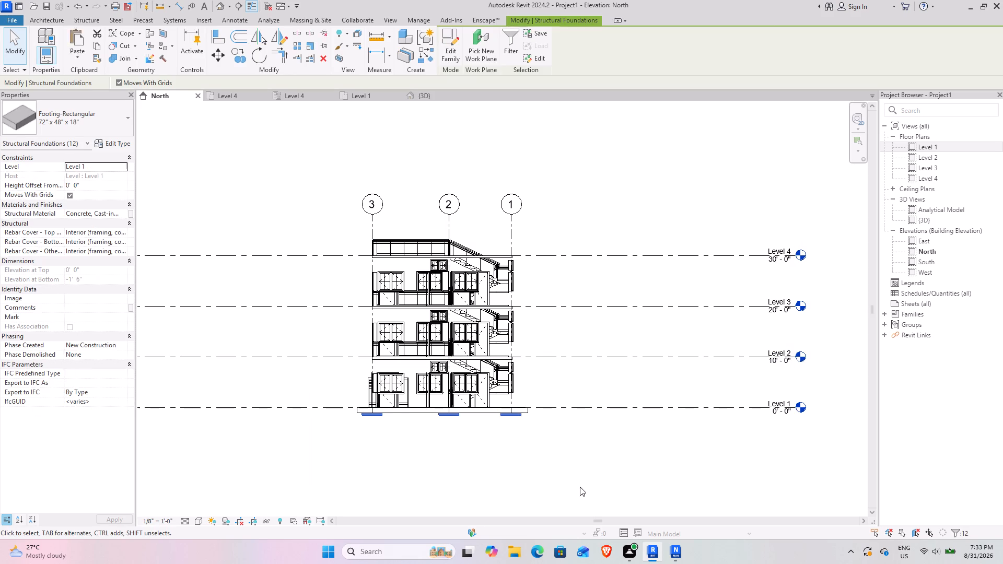
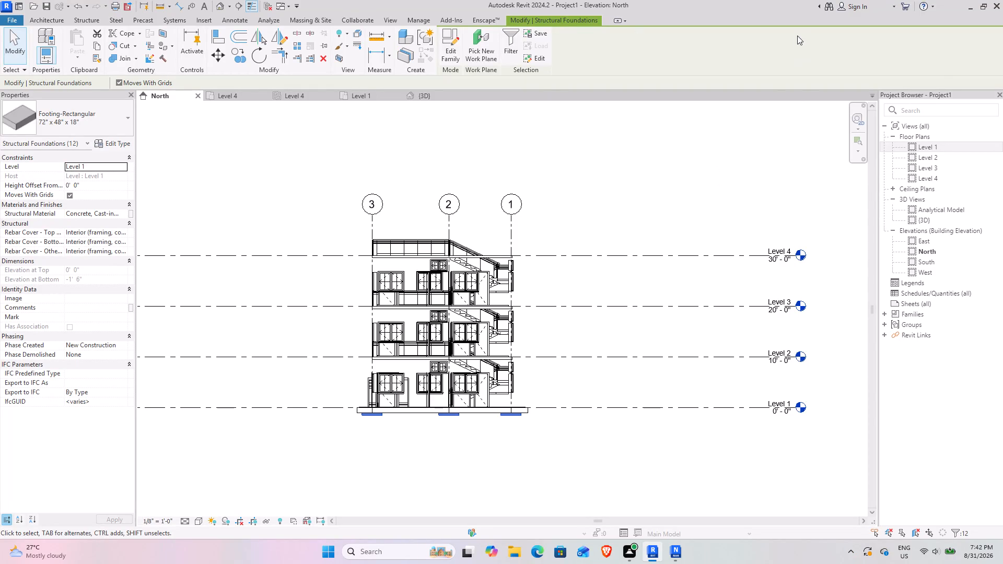
Set the height offset from level of the selected rectangular footings to -6' 0".
left_click(91, 185)
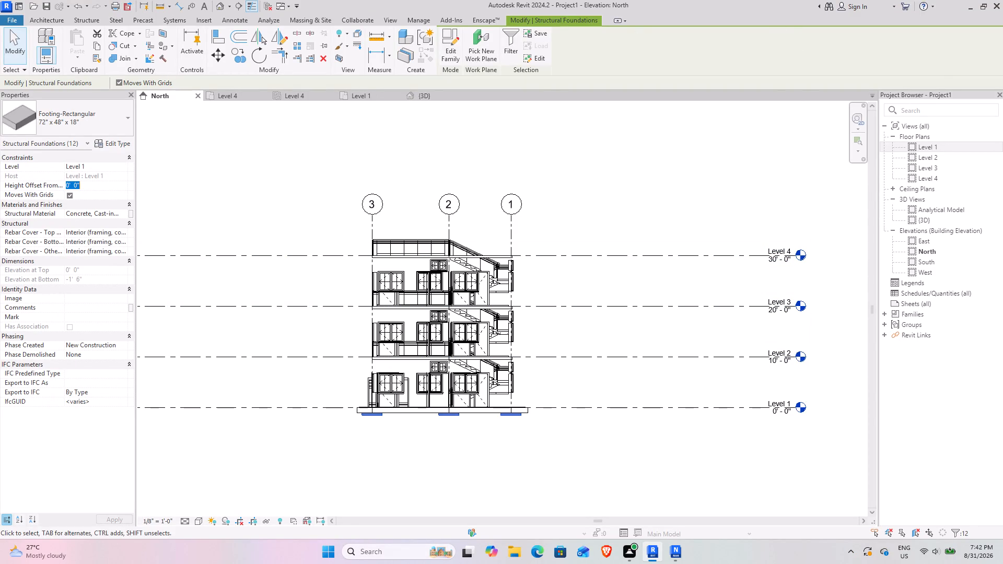
key("minus")
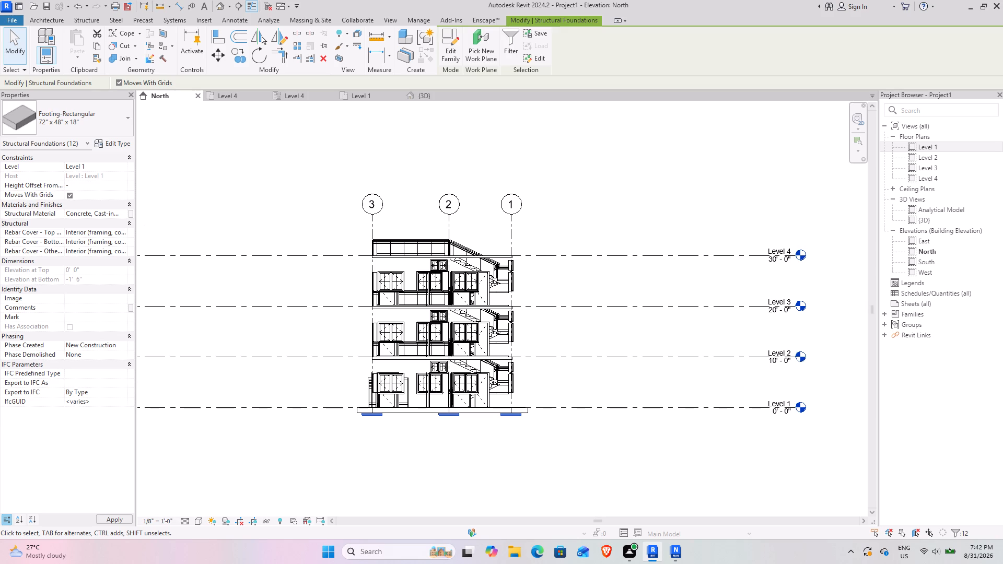
type("6'")
key("Return")
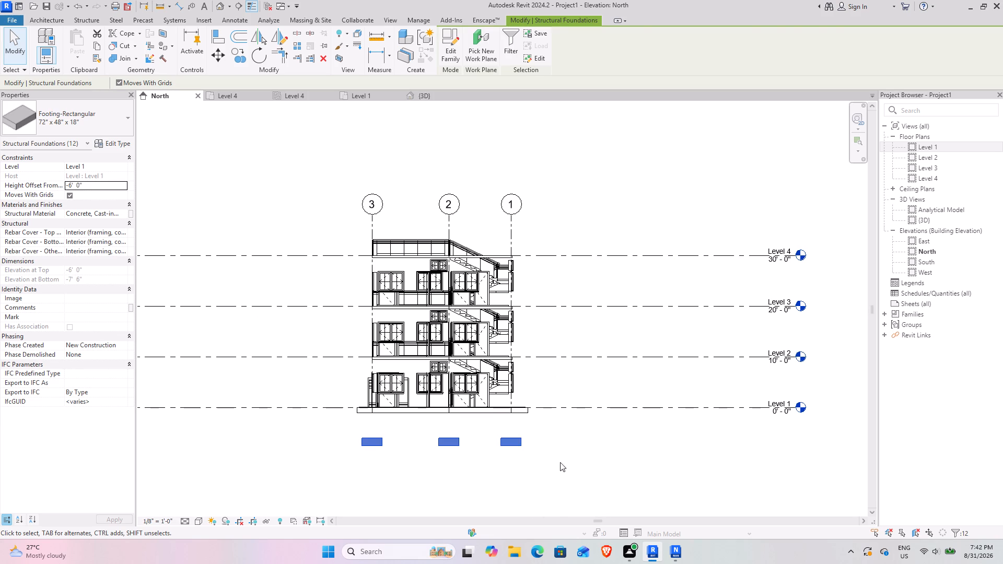
left_click(555, 458)
Examine the footings' position beneath the building against the levels and grids in the north elevation.
scroll(351, 450, "up", 3)
middle_click_drag(358, 429, 319, 377)
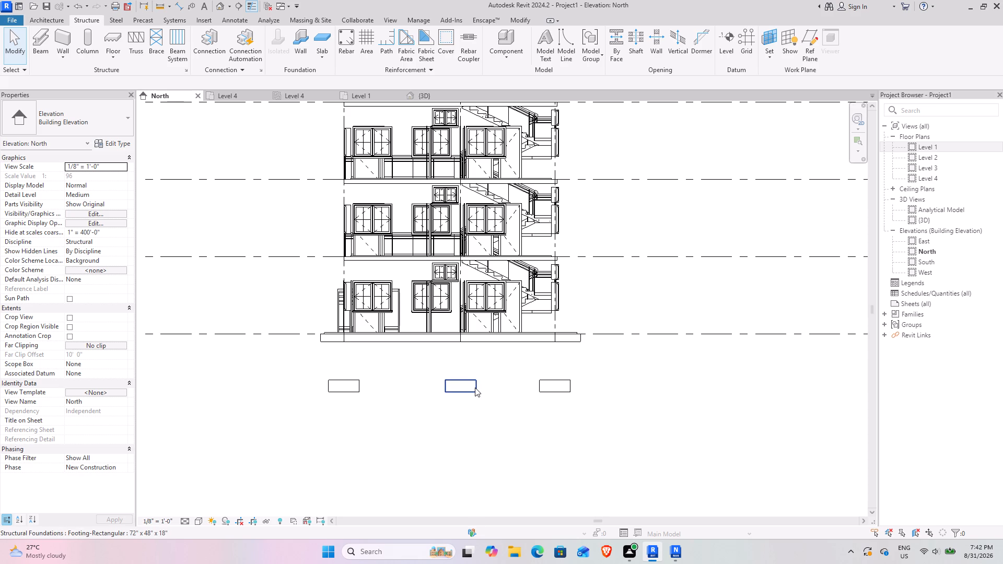
scroll(474, 387, "down", 1)
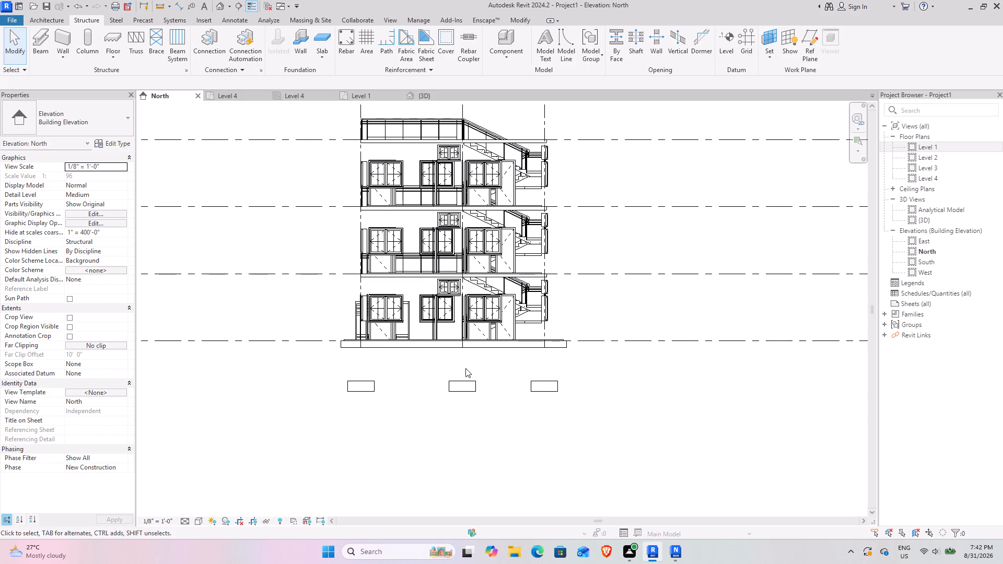
middle_click_drag(465, 368, 470, 401)
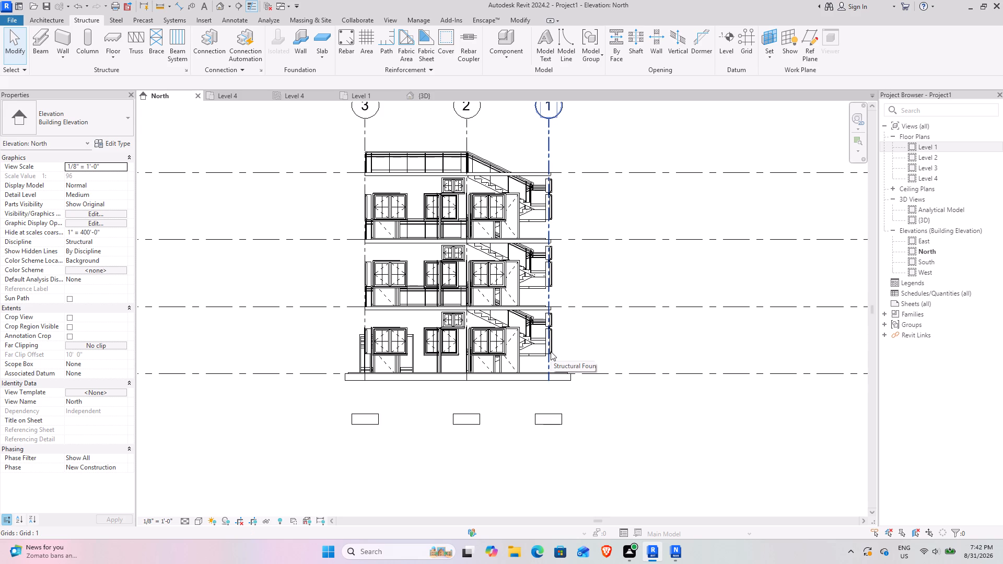
scroll(551, 351, "down", 2)
middle_click_drag(563, 293, 563, 345)
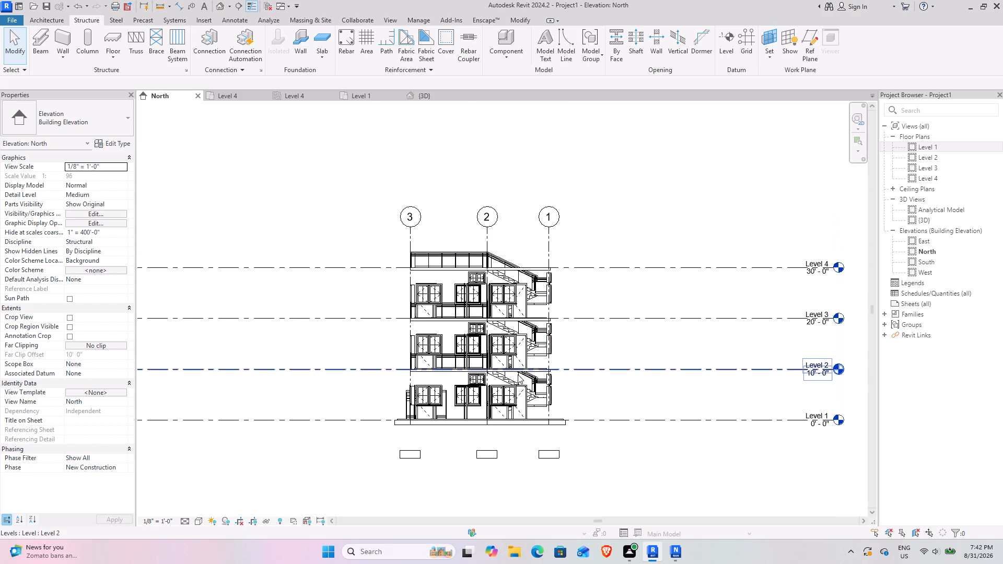
scroll(516, 374, "up", 3)
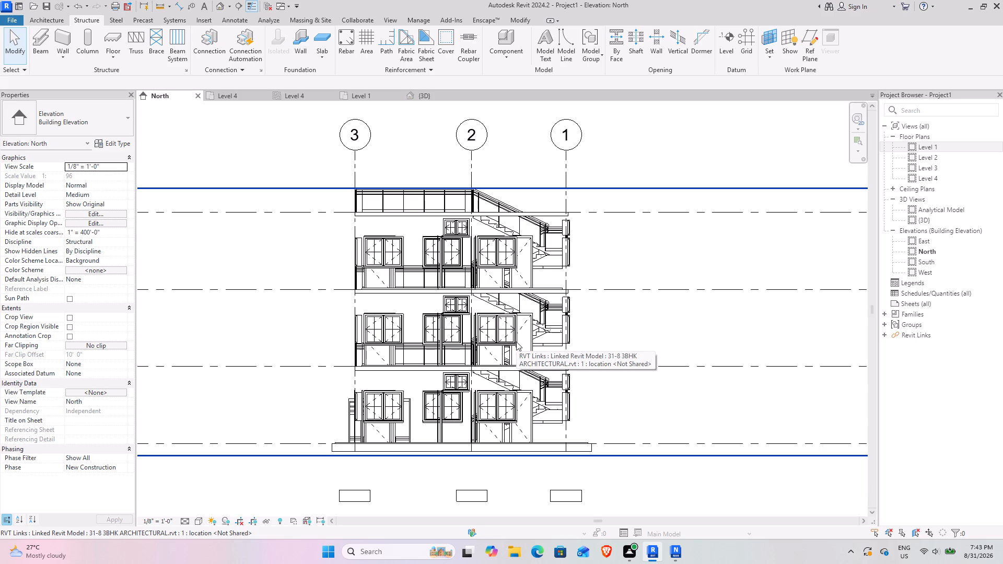
middle_click_drag(410, 304, 402, 242)
scroll(399, 294, "down", 2)
middle_click_drag(432, 306, 412, 355)
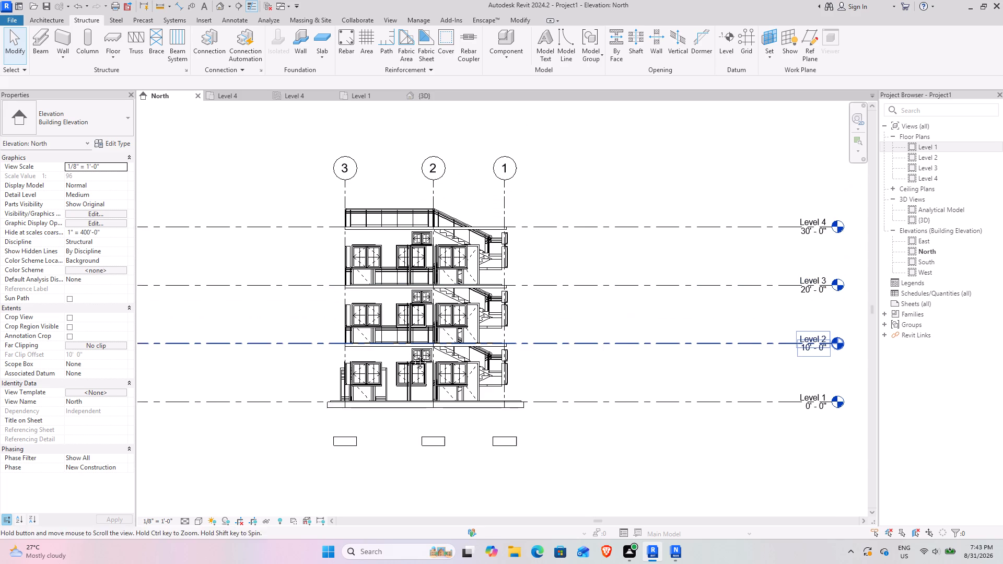
middle_click_drag(412, 355, 411, 355)
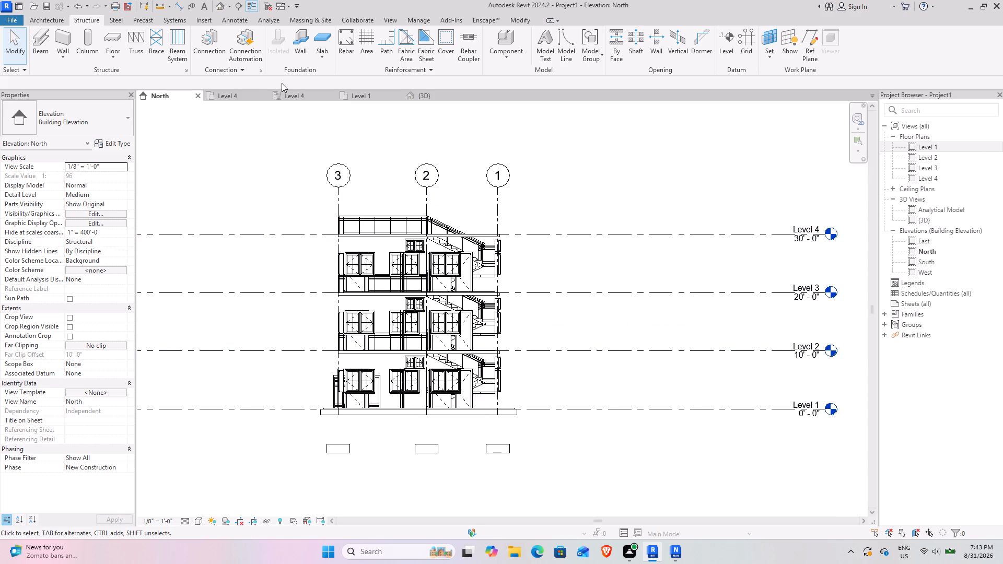
Close the second open Level 4 view without saving the project.
left_click(331, 96)
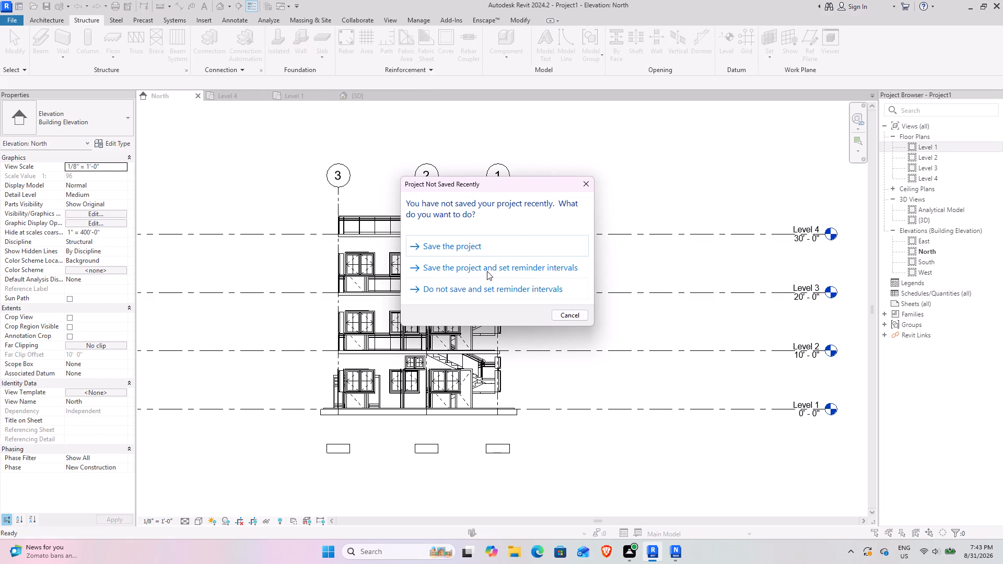
left_click(570, 317)
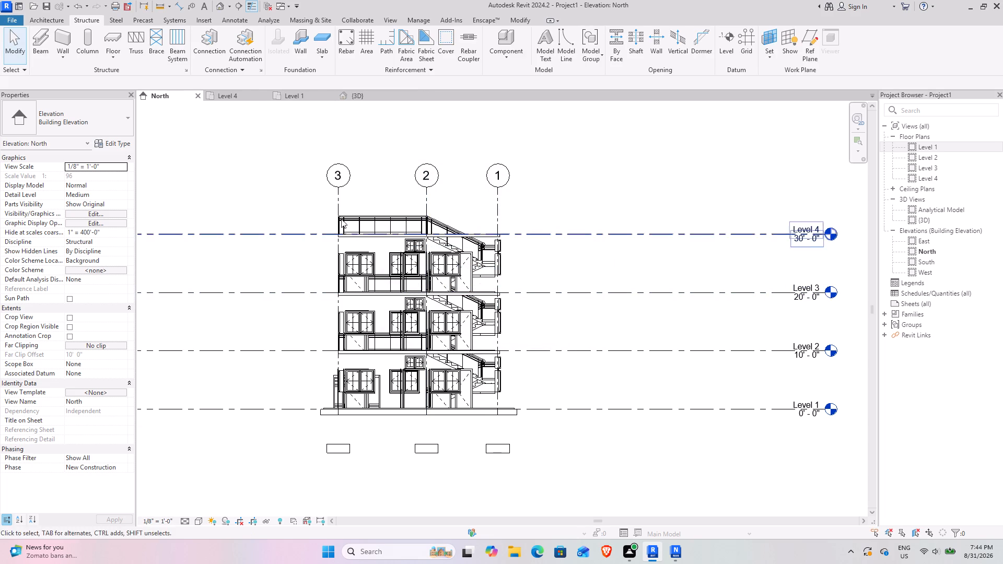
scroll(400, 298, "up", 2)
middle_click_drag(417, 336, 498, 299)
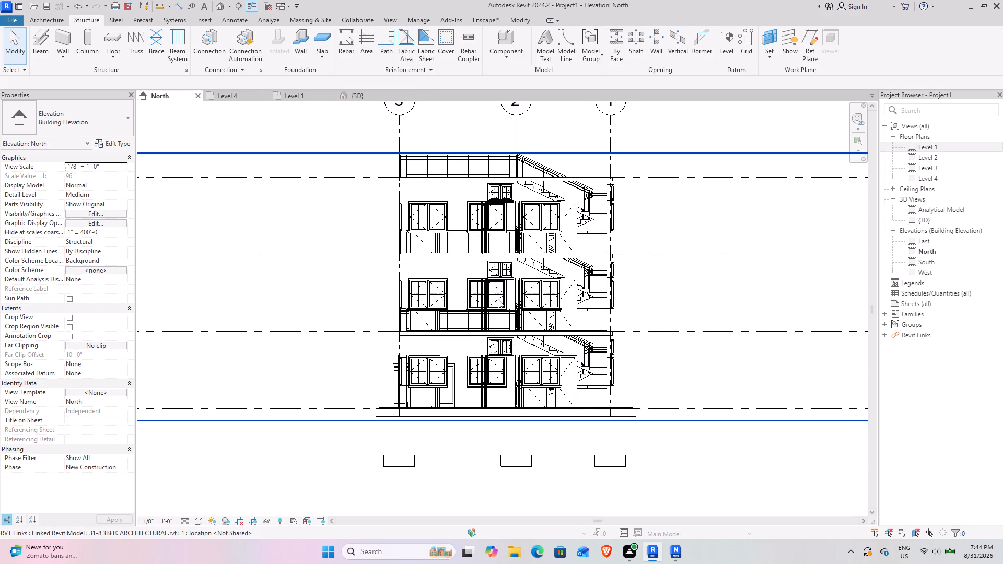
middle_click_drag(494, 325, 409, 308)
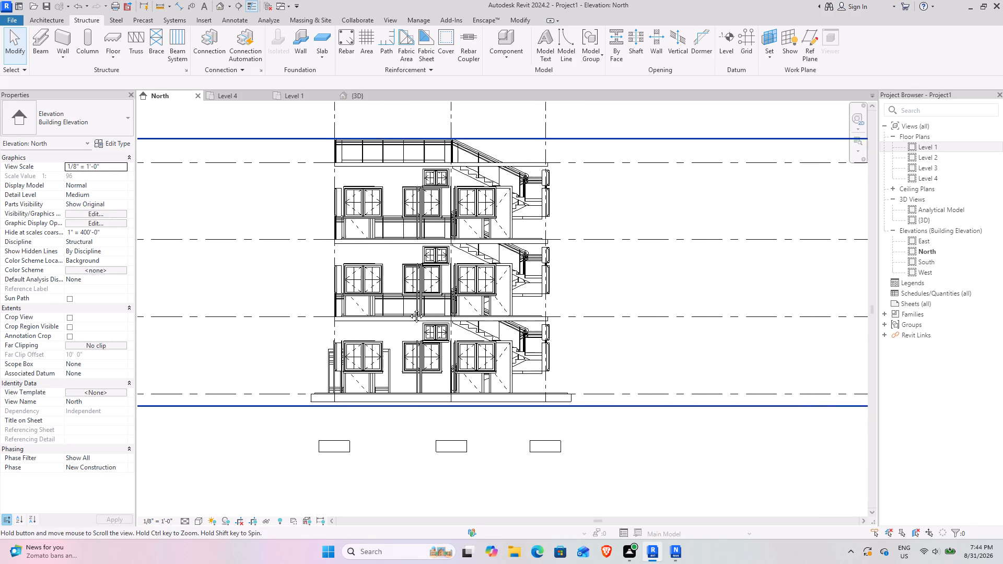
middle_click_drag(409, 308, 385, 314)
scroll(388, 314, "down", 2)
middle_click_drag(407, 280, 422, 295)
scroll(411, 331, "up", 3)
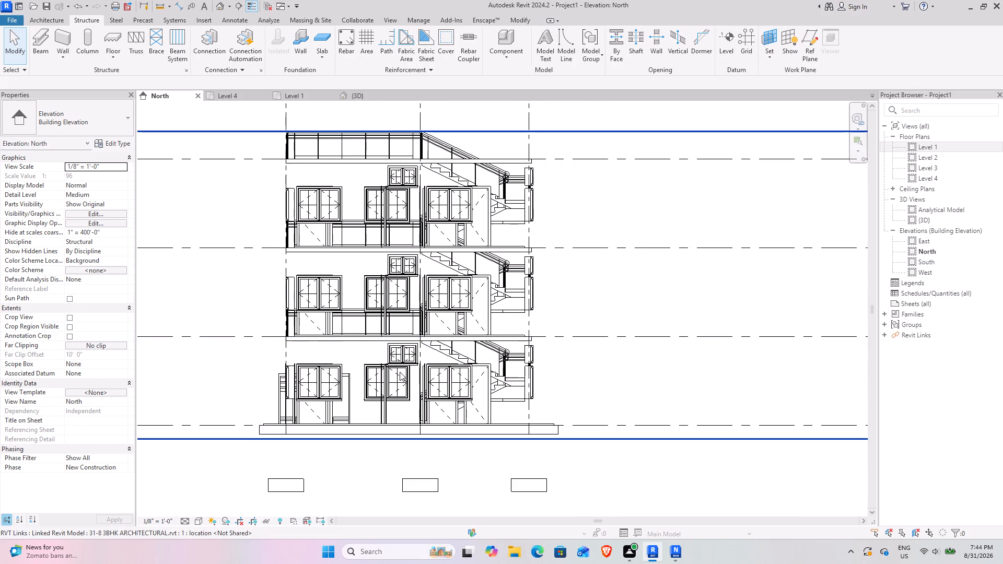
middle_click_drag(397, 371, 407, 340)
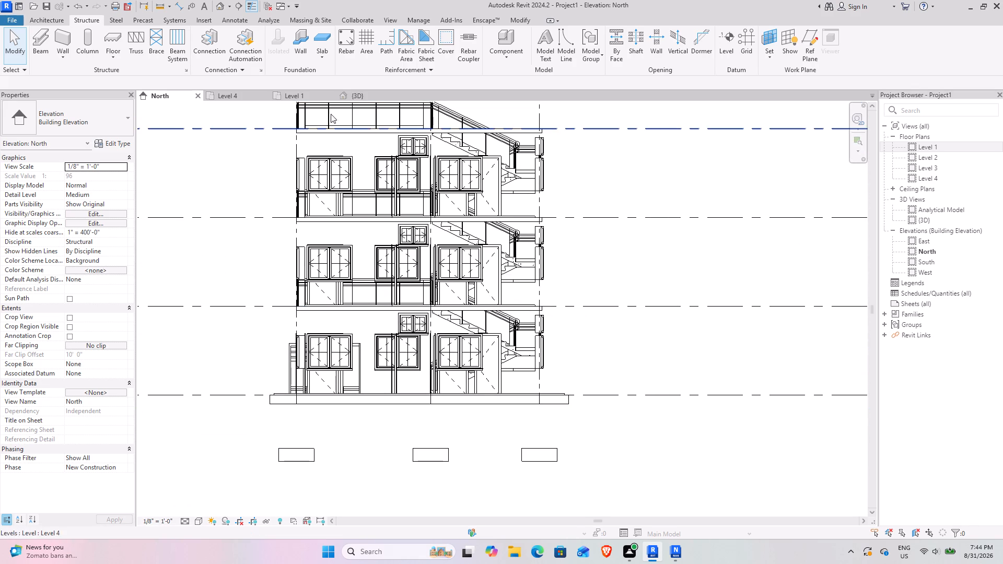
In the Level 1 floor plan, place 12 x 18 Concrete-Rectangular-Column structural columns at all intersections of grids 1–3 with grids 4–7.
left_click(295, 97)
scroll(347, 295, "down", 2)
middle_click_drag(343, 289, 359, 327)
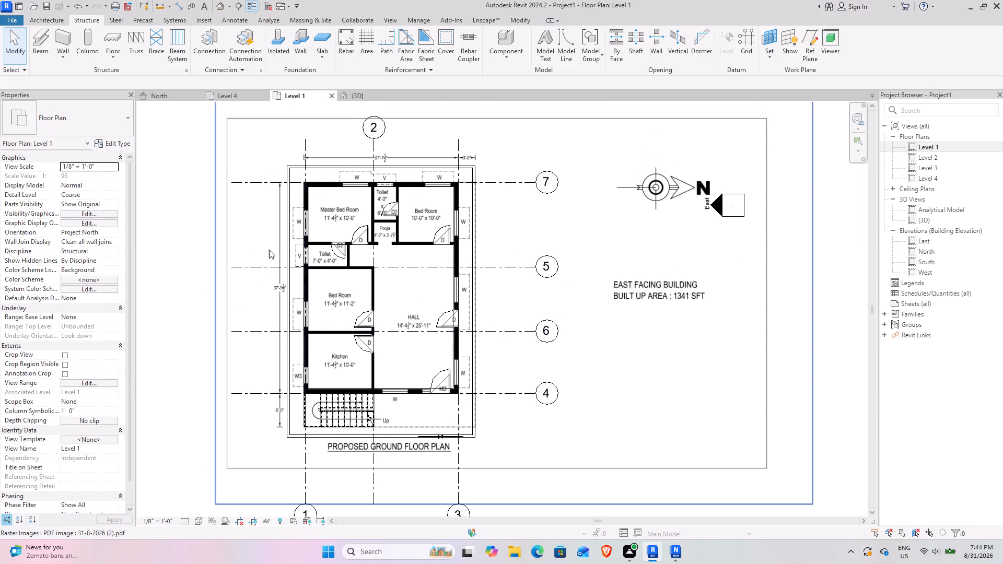
left_click(95, 31)
left_click(64, 108)
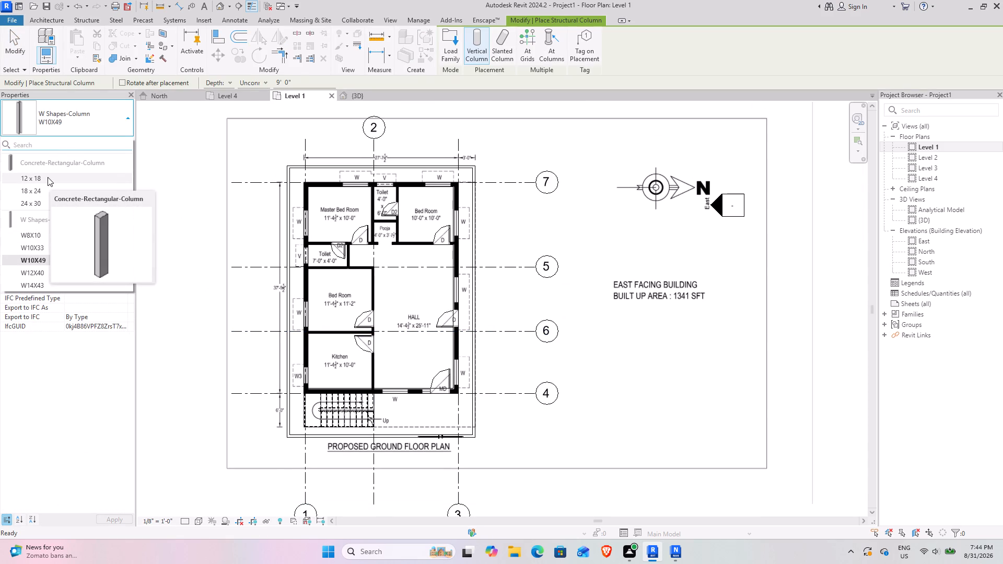
left_click(48, 177)
scroll(304, 188, "up", 3)
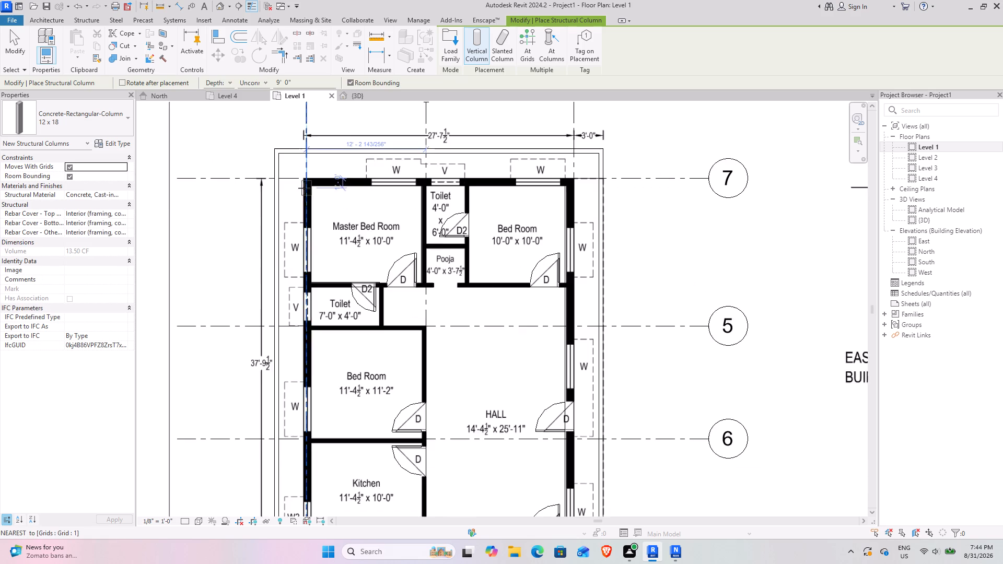
scroll(304, 188, "up", 9)
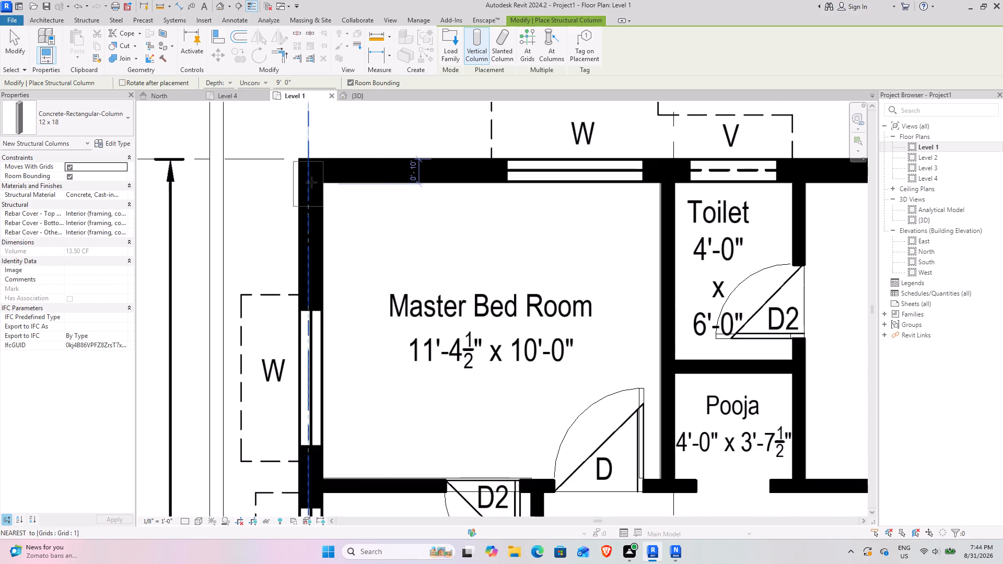
scroll(313, 227, "down", 13)
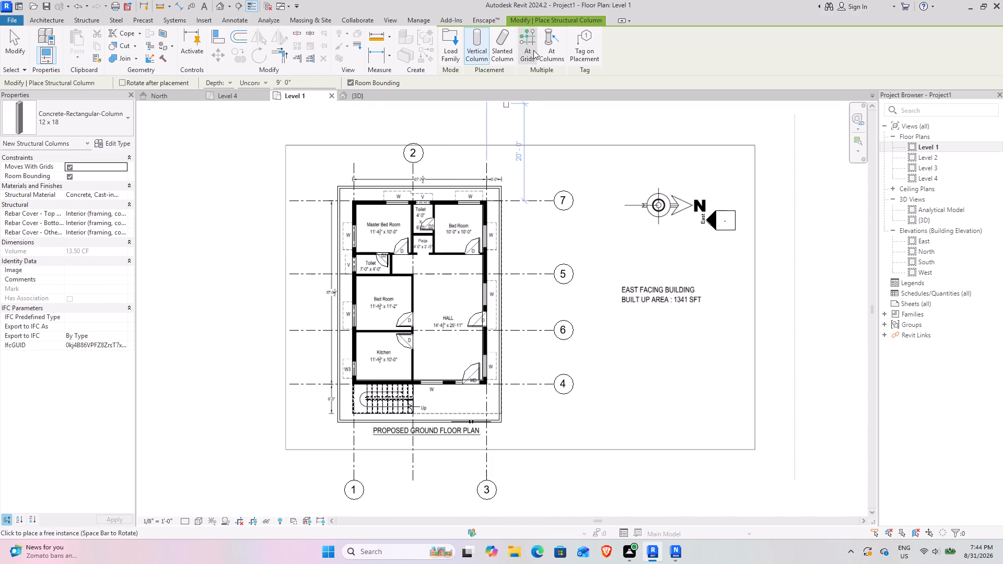
left_click(530, 41)
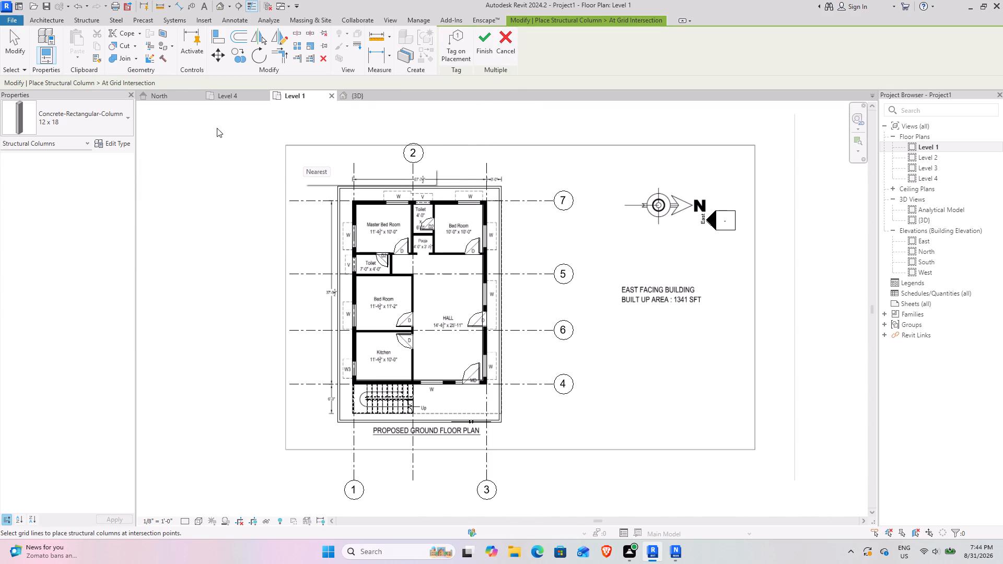
left_click_drag(217, 128, 719, 513)
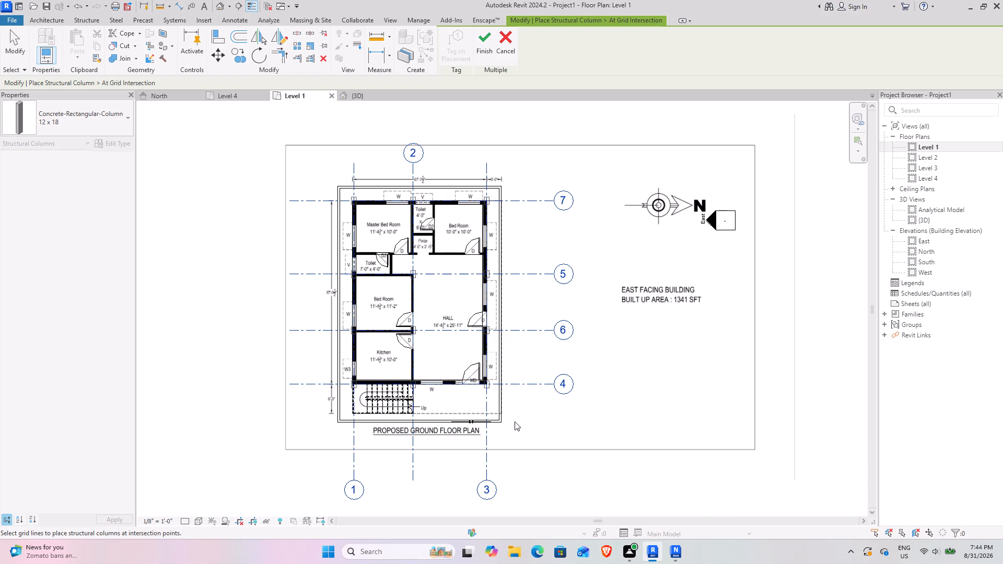
scroll(377, 237, "up", 4)
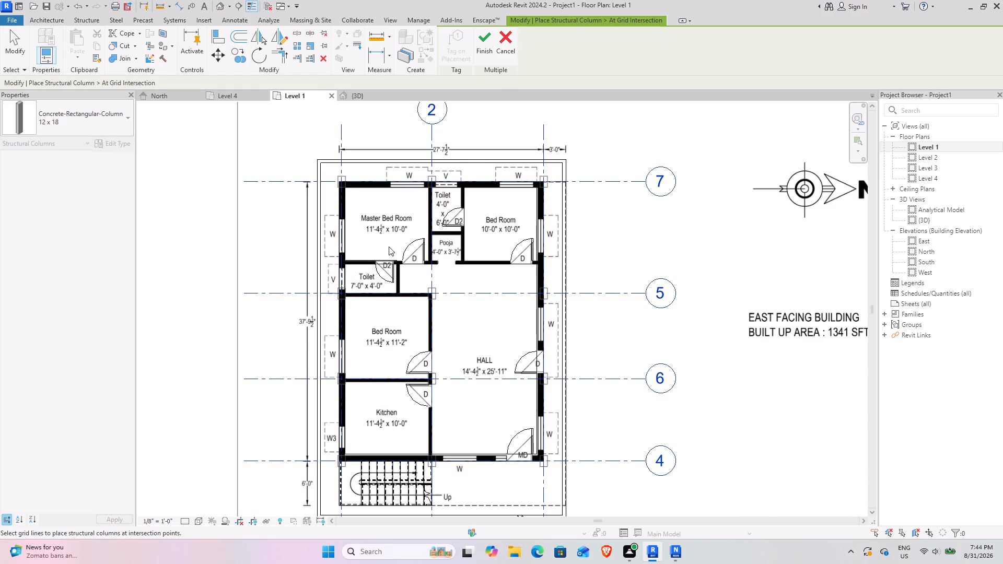
scroll(389, 246, "up", 4)
middle_click_drag(358, 248, 395, 354)
left_click(485, 44)
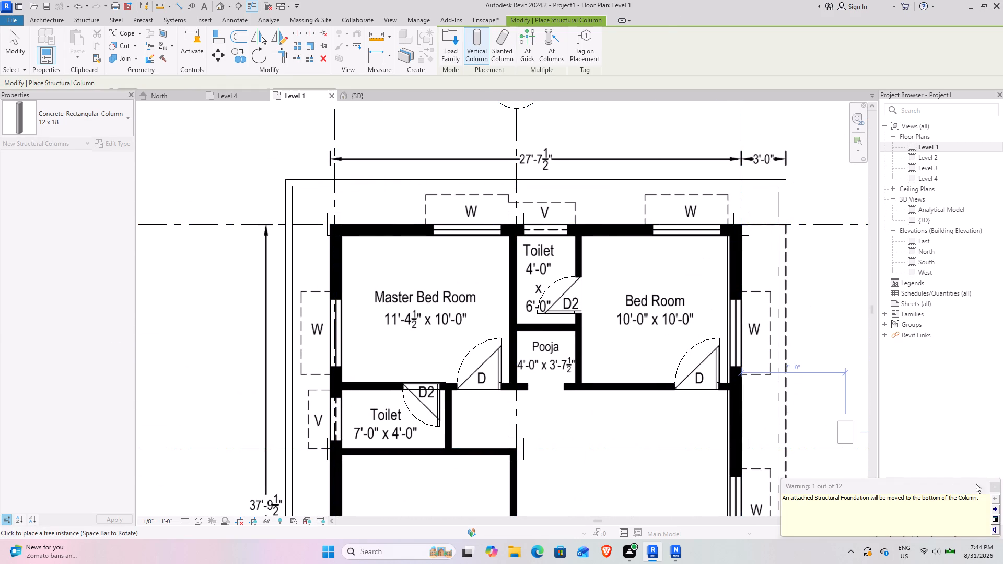
left_click(994, 487)
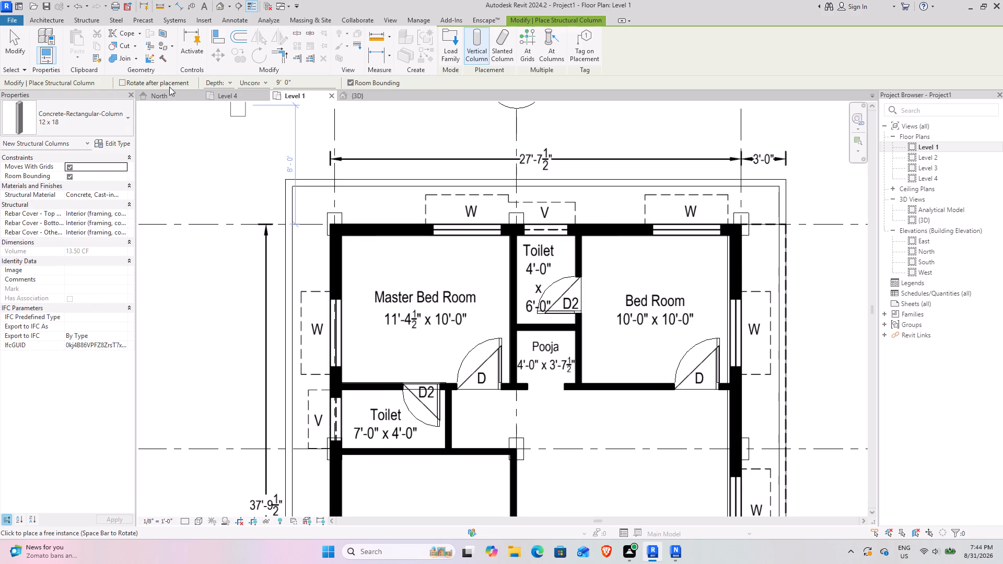
left_click(16, 41)
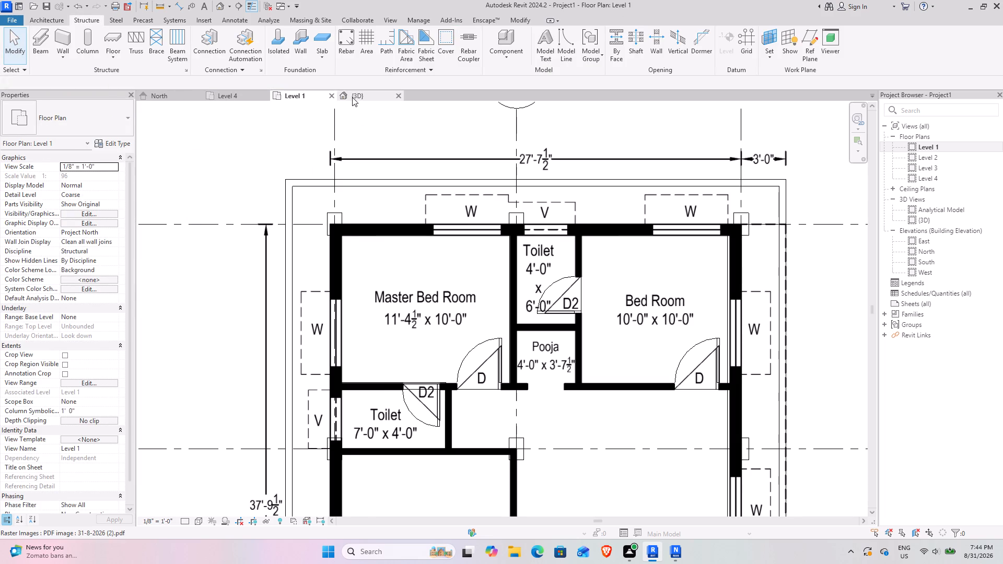
Examine the columns and their footings from several sides in the 3D view, checking the properties of one column.
left_click(352, 97)
middle_click_drag(427, 419, 446, 379, "shift")
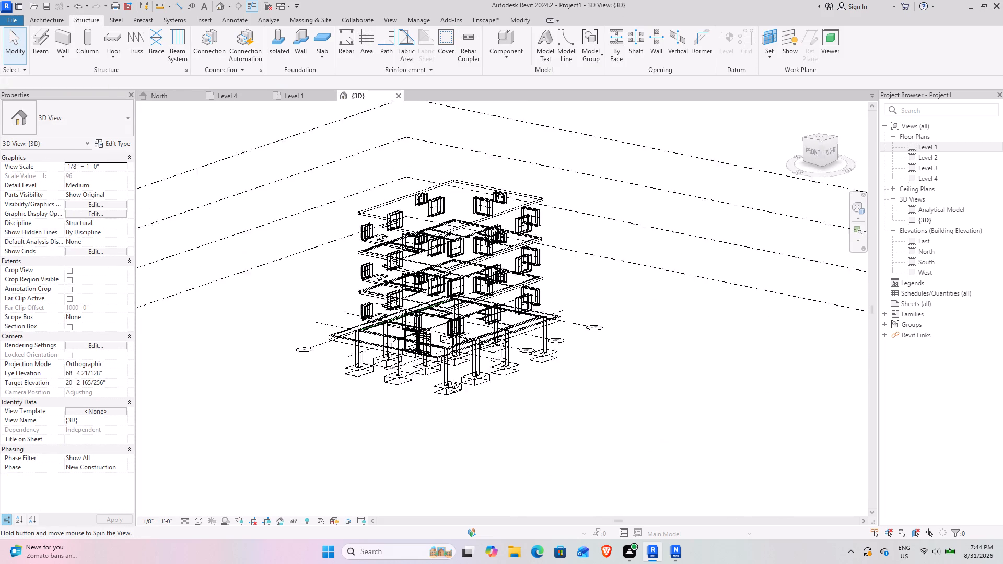
middle_click_drag(446, 379, 311, 360, "shift")
scroll(390, 375, "up", 8)
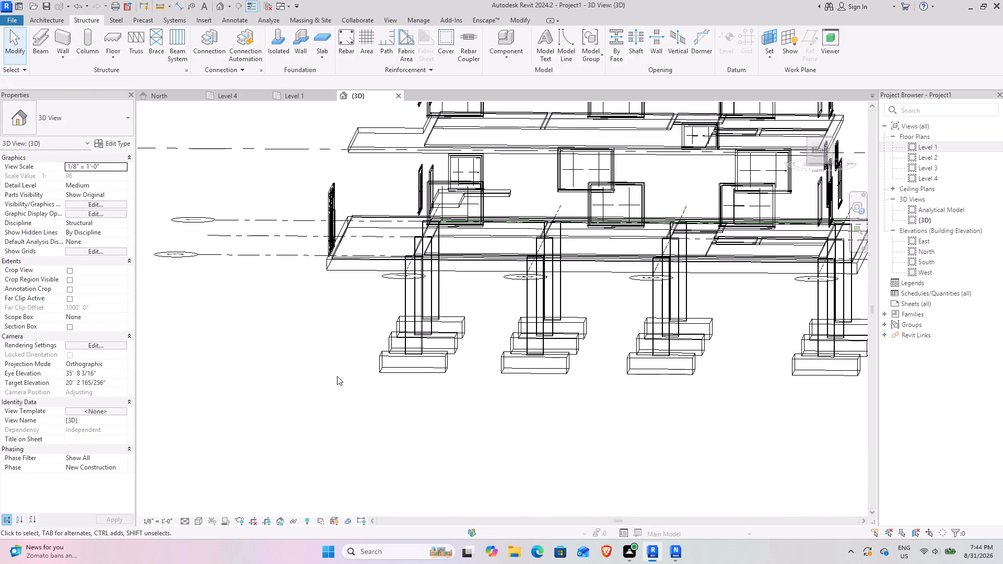
middle_click_drag(335, 375, 351, 372, "shift")
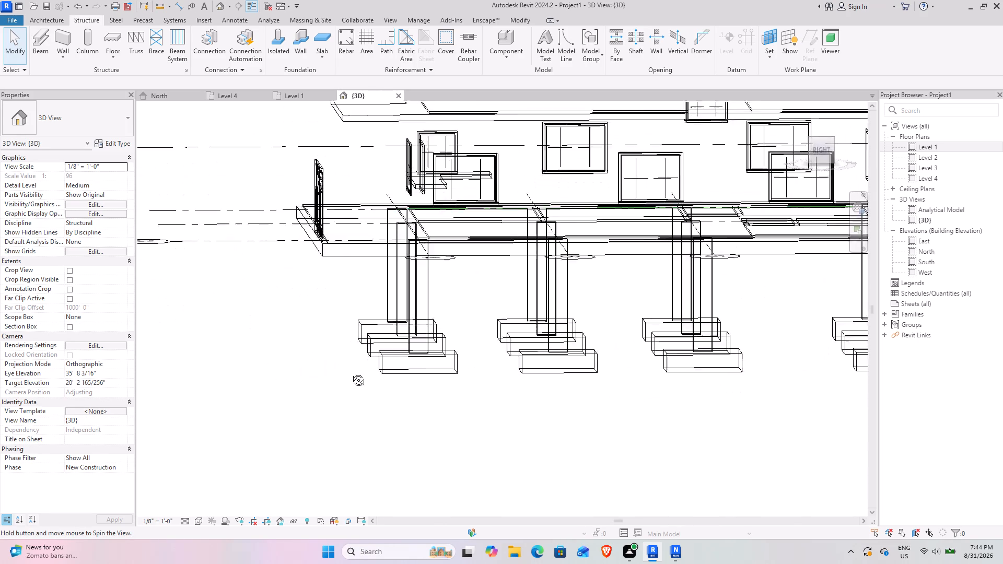
middle_click_drag(351, 372, 405, 421, "shift")
left_click_drag(376, 439, 376, 450)
scroll(364, 421, "down", 4)
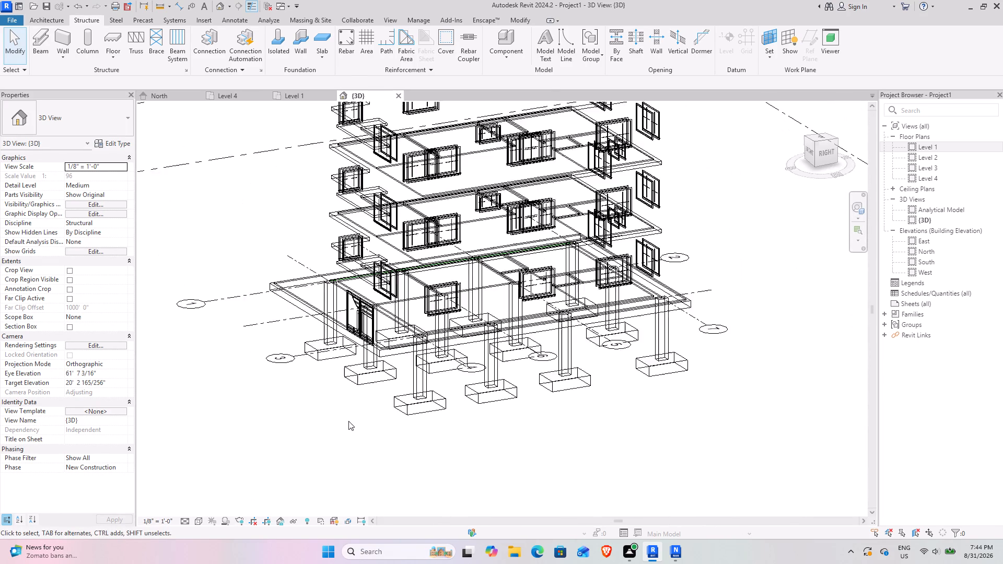
middle_click_drag(348, 421, 449, 366)
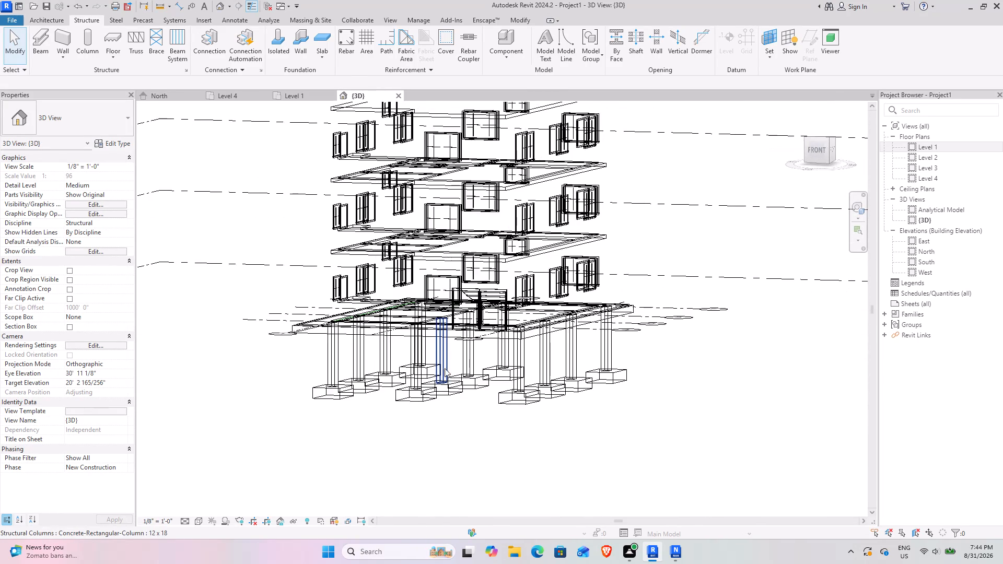
scroll(438, 382, "up", 9)
left_click(368, 375)
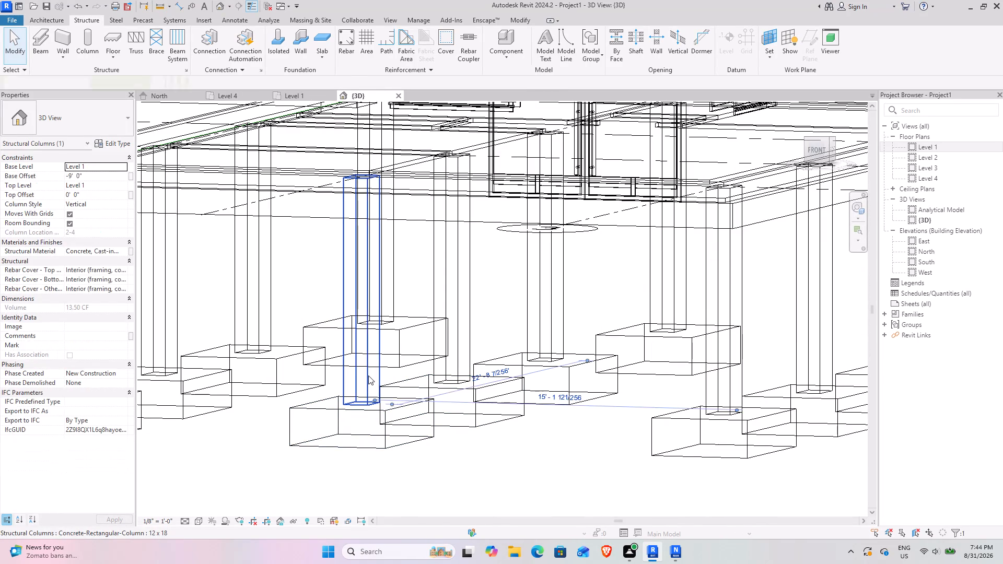
scroll(345, 362, "down", 11)
middle_click_drag(297, 367, 438, 372, "shift")
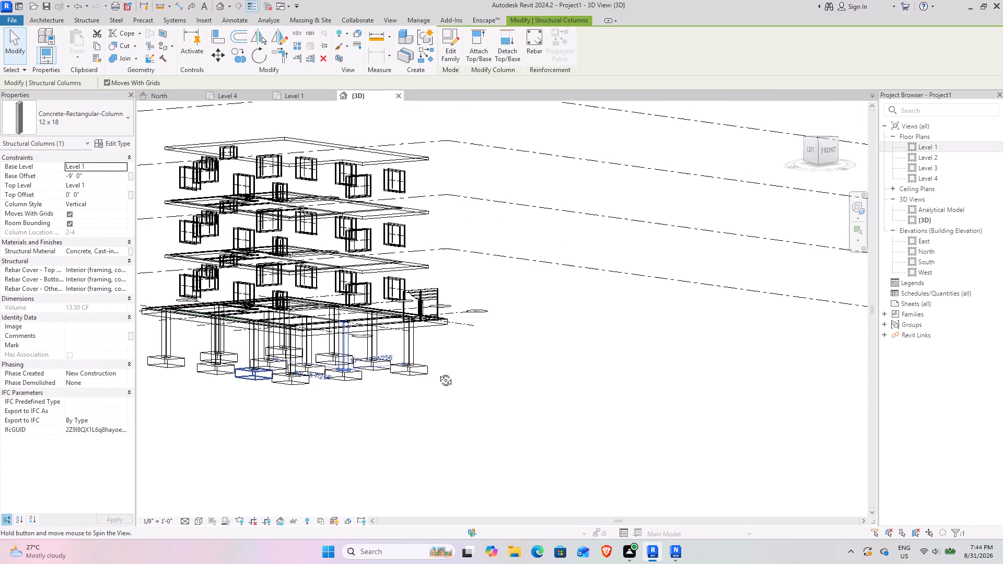
middle_click_drag(438, 372, 279, 422, "shift")
left_click(255, 425)
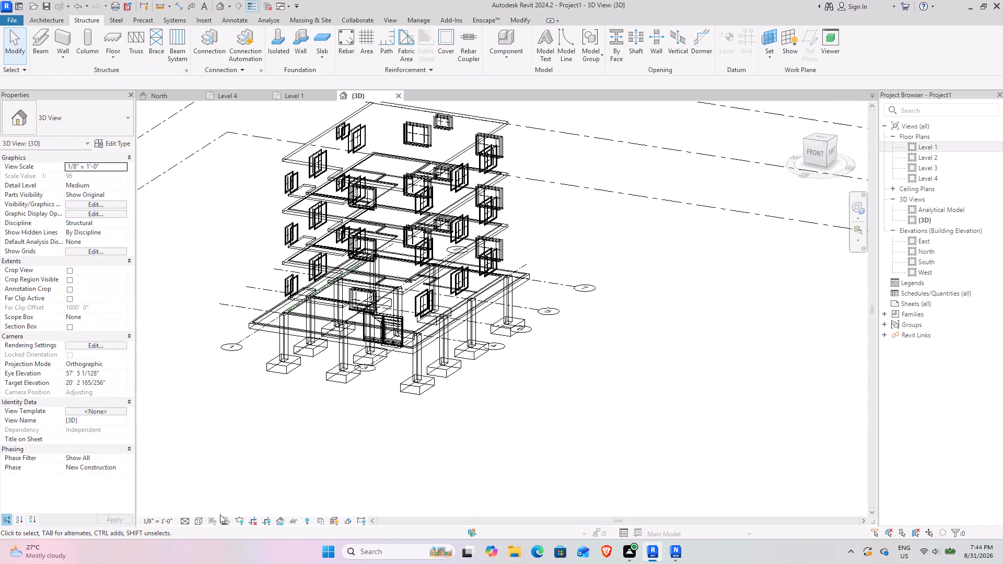
Set the 3D view's visual style to Shaded.
left_click(197, 526)
left_click(198, 521)
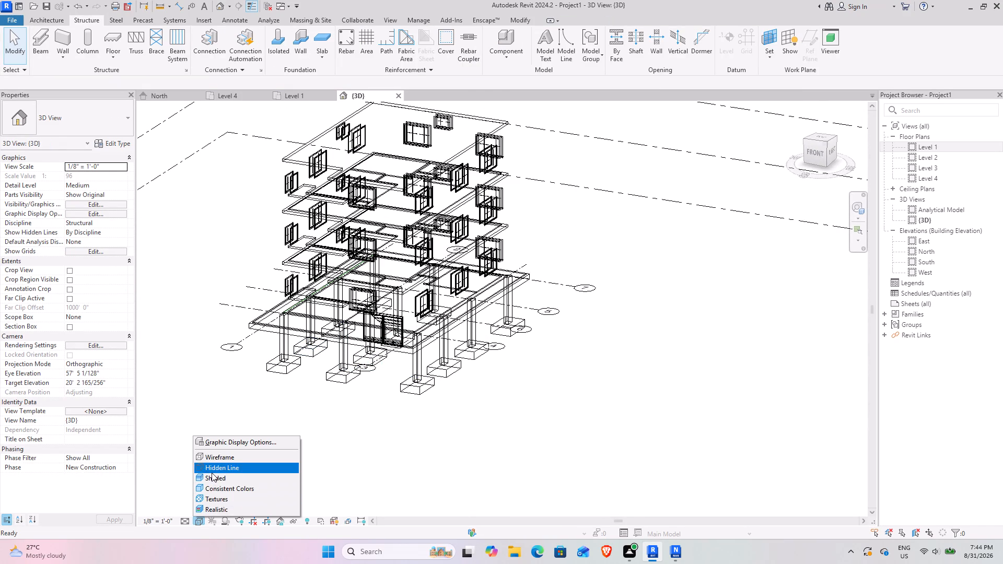
left_click(214, 482)
Examine the shaded 3D model from several angles, especially the columns and footings beneath the ground-floor slab.
middle_click_drag(244, 425, 250, 417, "shift")
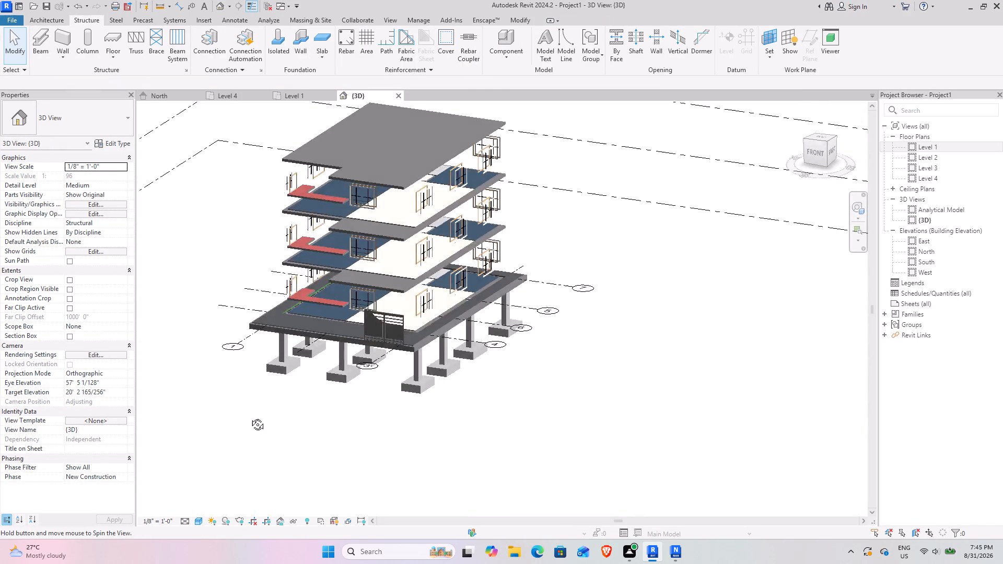
middle_click_drag(250, 417, 176, 413, "shift")
left_click(291, 412)
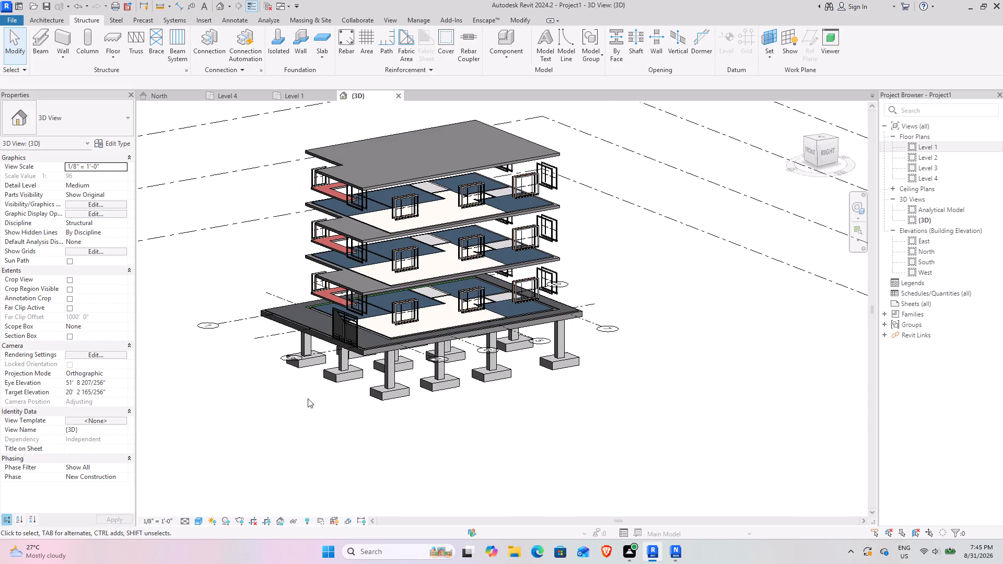
scroll(357, 187, "up", 3)
scroll(369, 254, "up", 4)
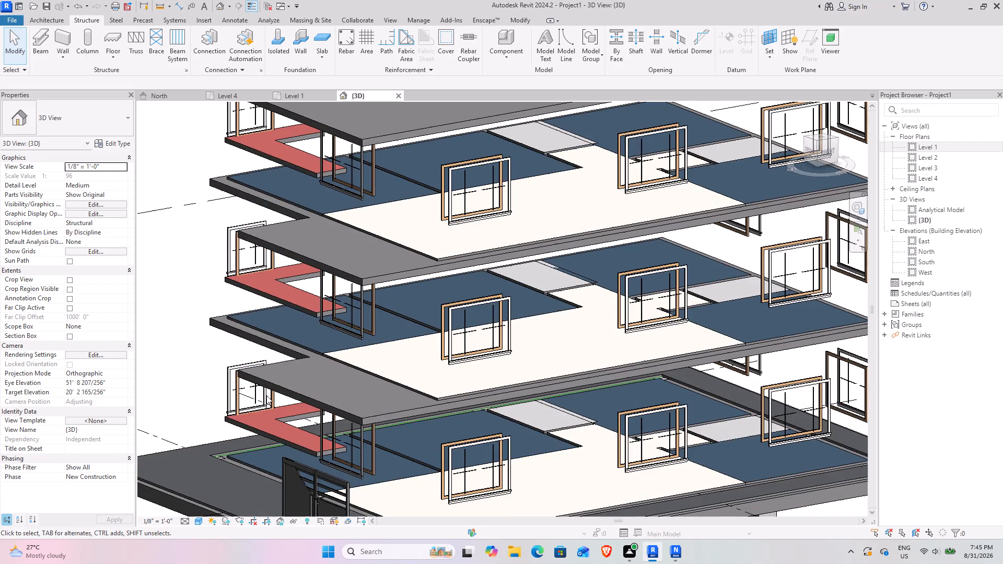
middle_click_drag(284, 389, 237, 346, "shift")
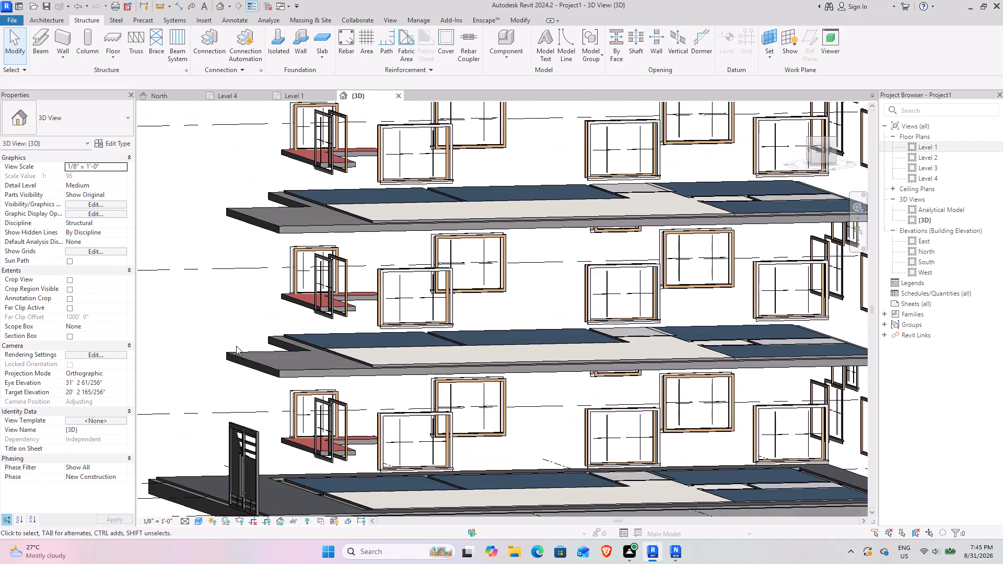
scroll(233, 350, "down", 4)
middle_click_drag(224, 384, 288, 434, "shift")
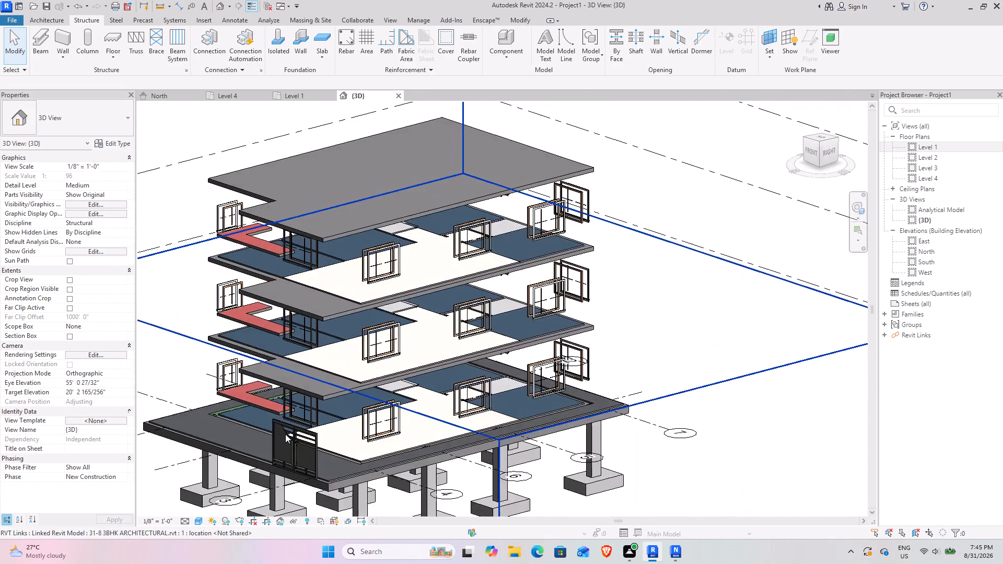
middle_click_drag(296, 412, 365, 297)
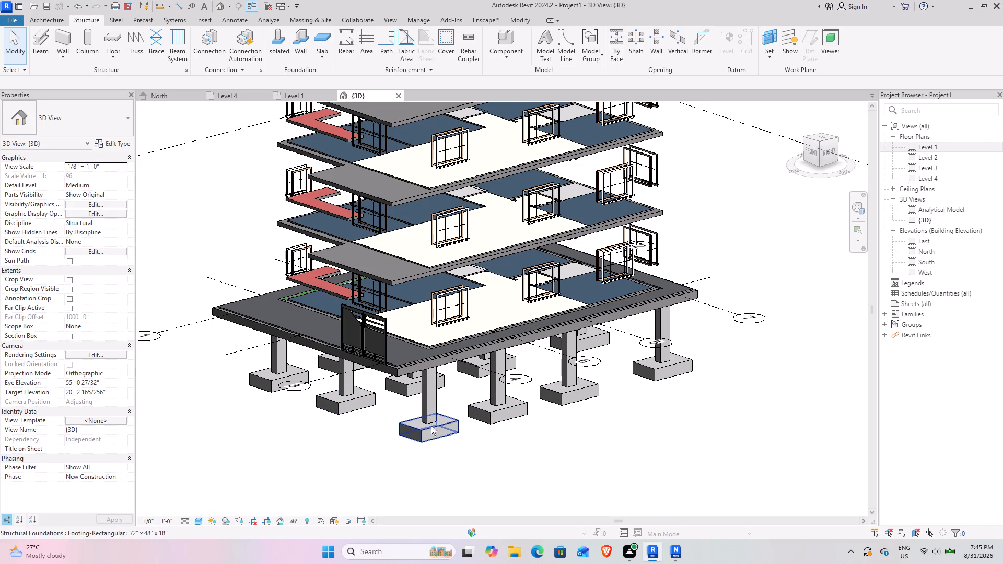
scroll(403, 454, "up", 3)
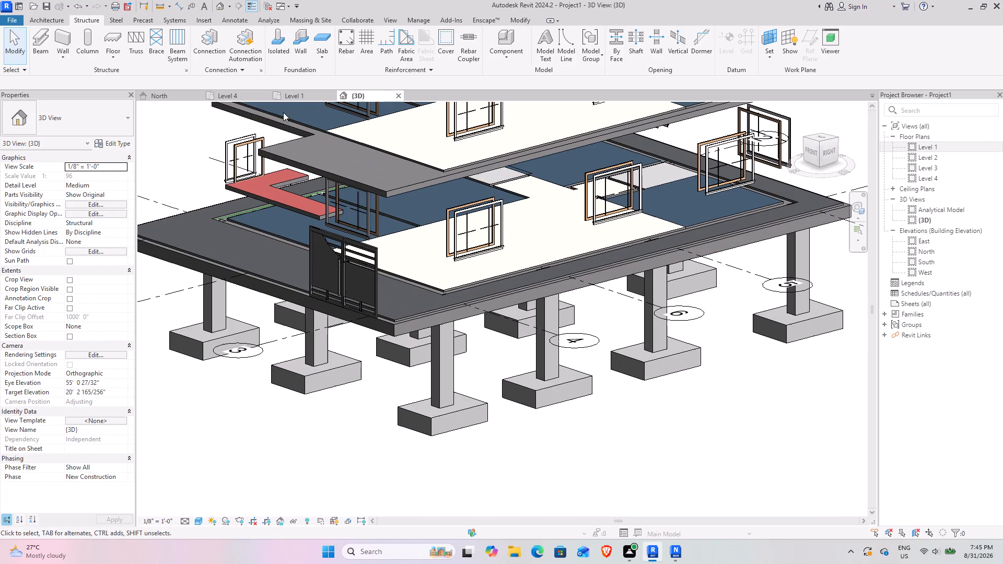
In the Level 1 plan, nudge the column at grids 1 and 7 into the wall corner, about 9" toward grid 5 and 2 1/4" toward grid 2.
left_click_drag(293, 86, 293, 97)
left_click(293, 108)
left_click(296, 90)
left_click(296, 93)
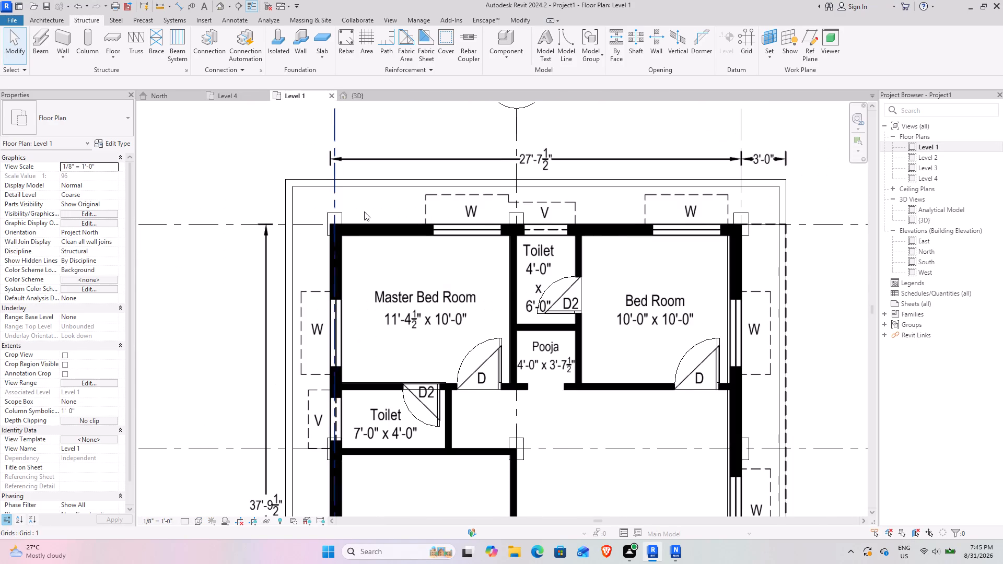
left_click(340, 217)
scroll(334, 192, "up", 8)
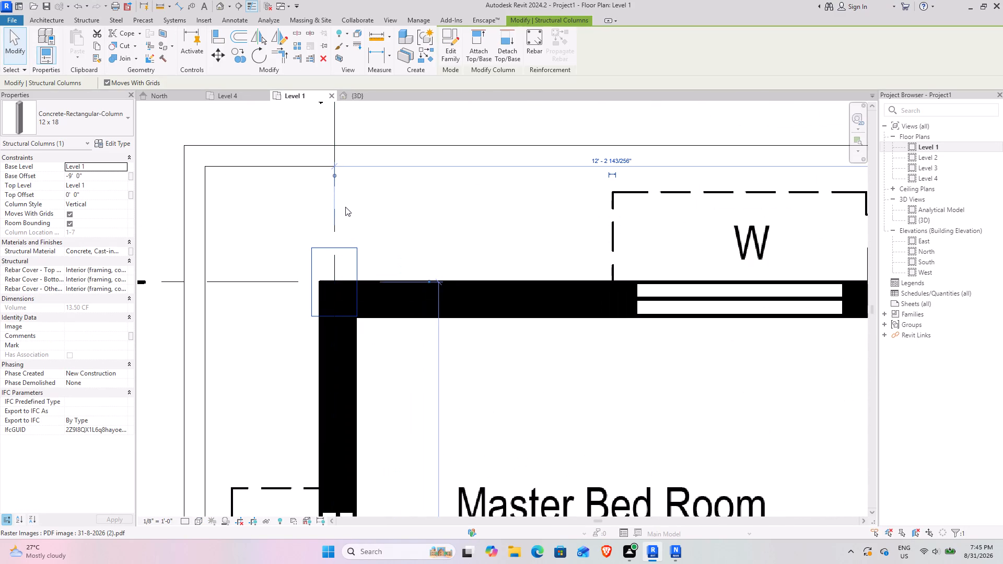
key("Down")
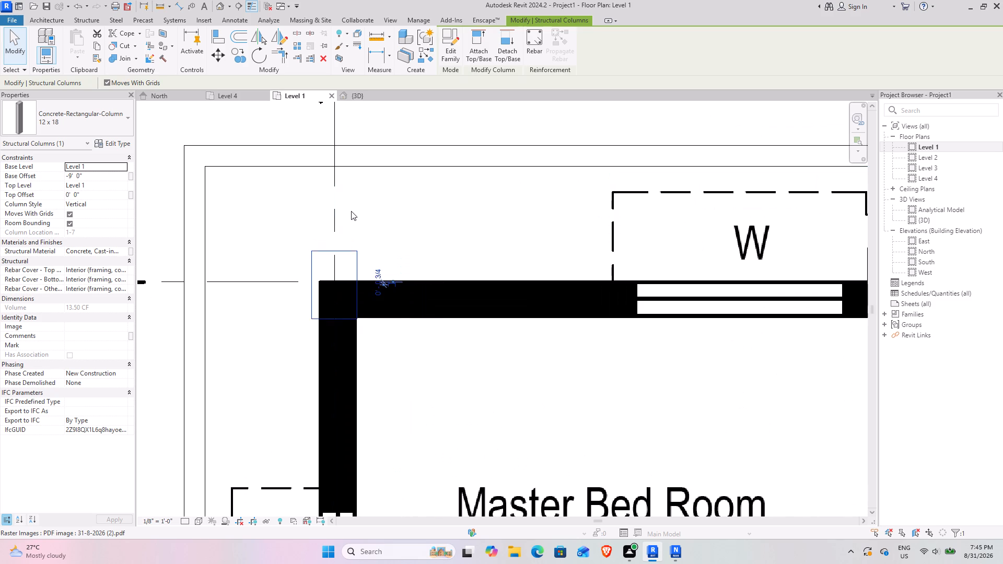
key("Down")
key("Down")
key("Down")
key("Down")
key("Down")
key("Down")
key("Down")
key("Down")
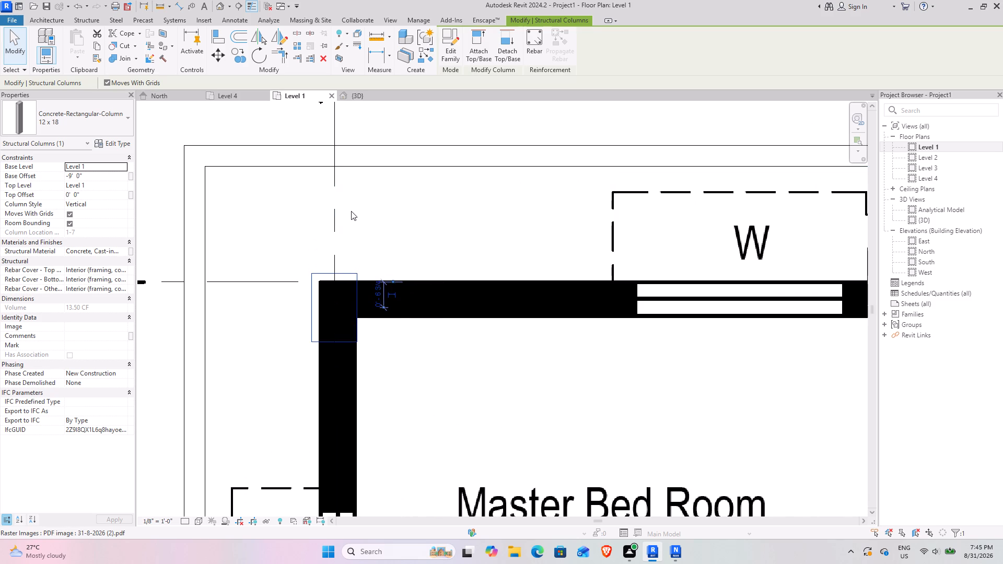
key("Down")
key("Down")
key("Down")
key("Right")
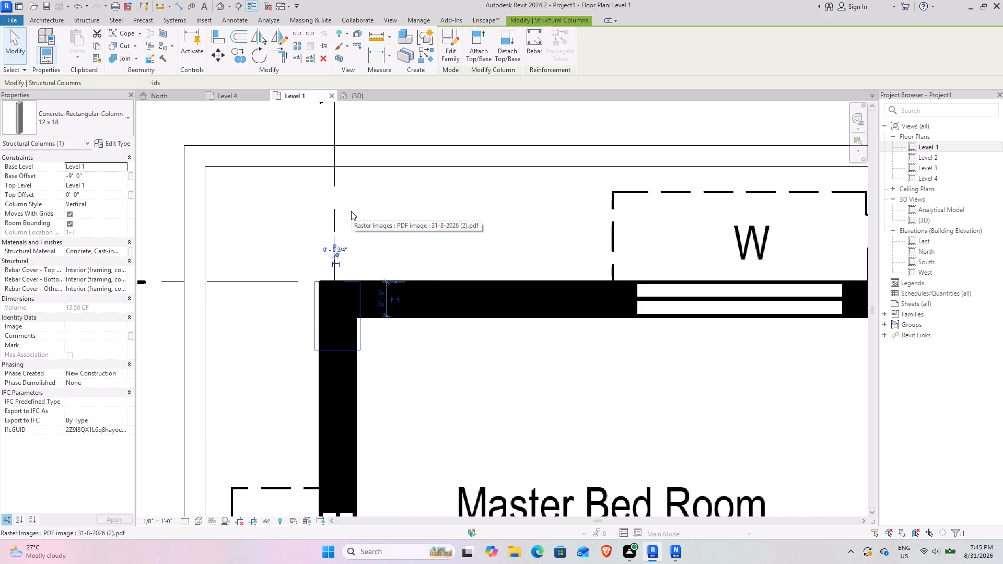
key("Right")
key("Right")
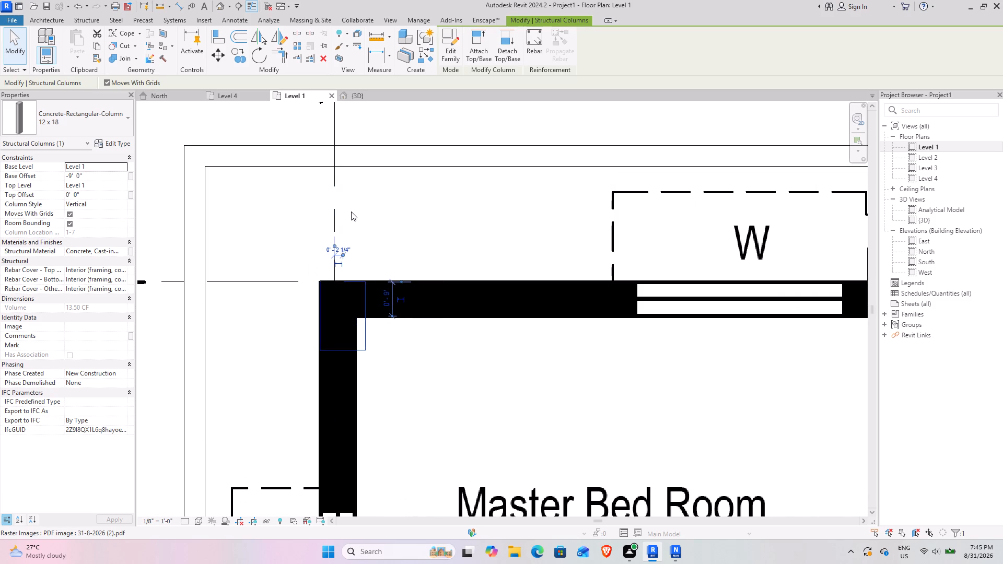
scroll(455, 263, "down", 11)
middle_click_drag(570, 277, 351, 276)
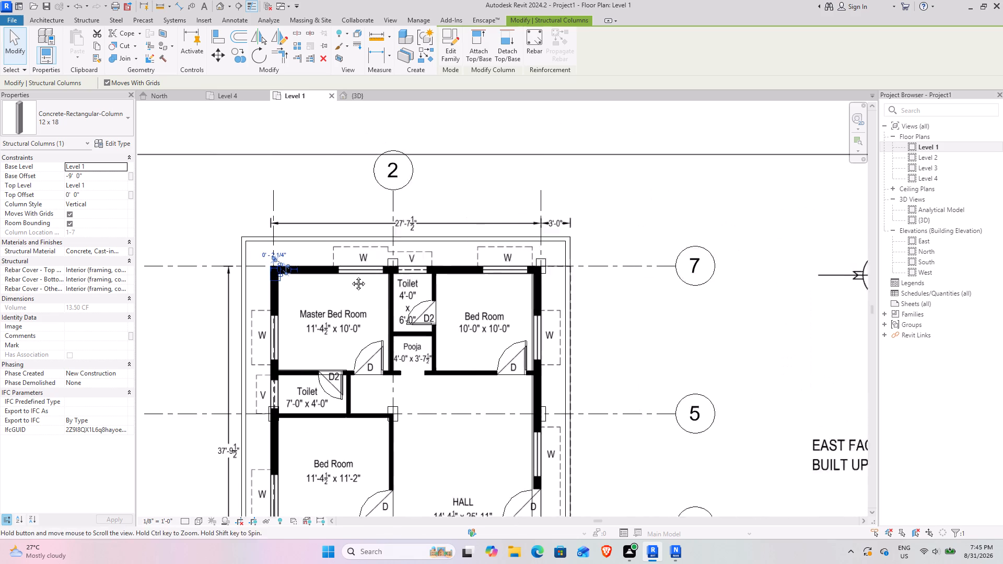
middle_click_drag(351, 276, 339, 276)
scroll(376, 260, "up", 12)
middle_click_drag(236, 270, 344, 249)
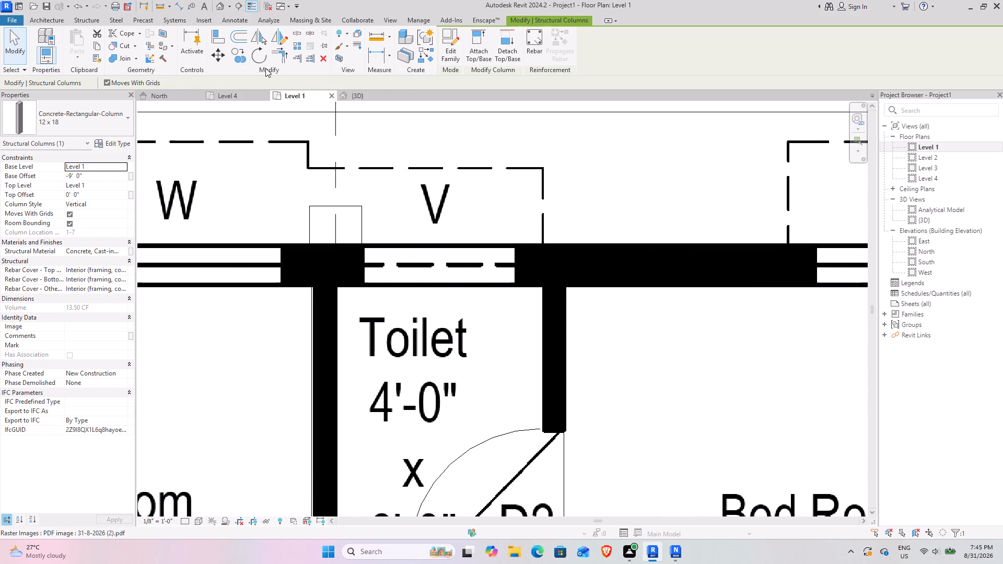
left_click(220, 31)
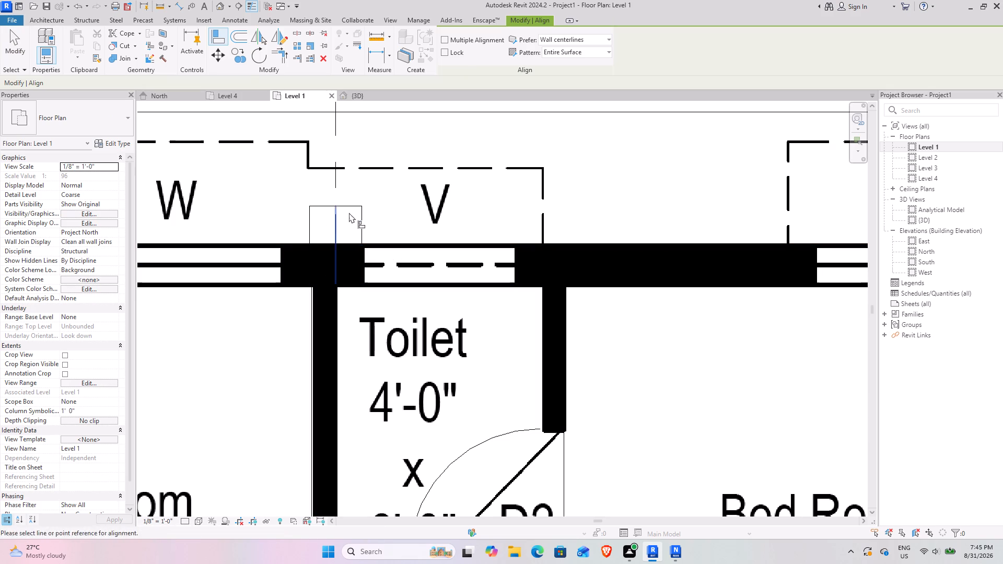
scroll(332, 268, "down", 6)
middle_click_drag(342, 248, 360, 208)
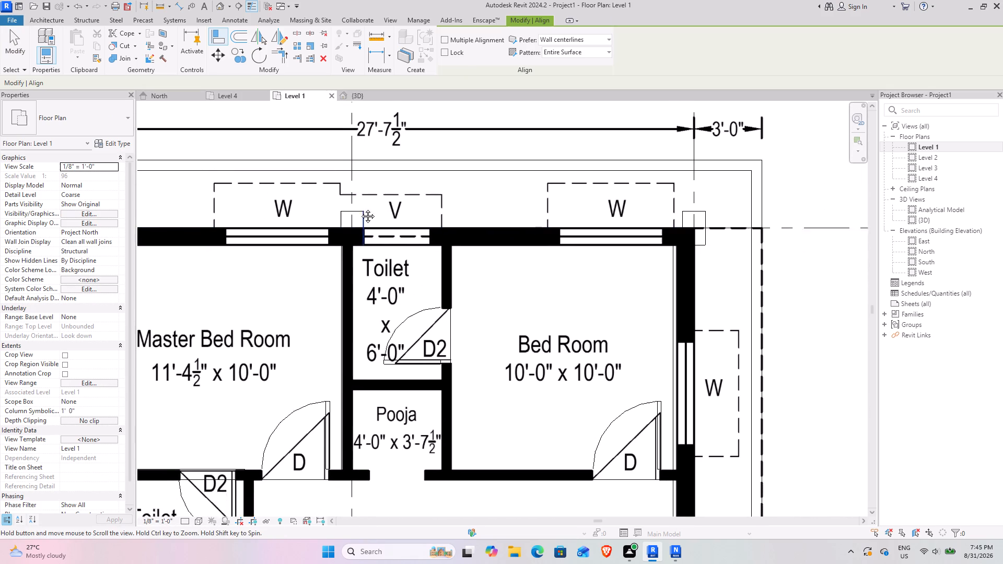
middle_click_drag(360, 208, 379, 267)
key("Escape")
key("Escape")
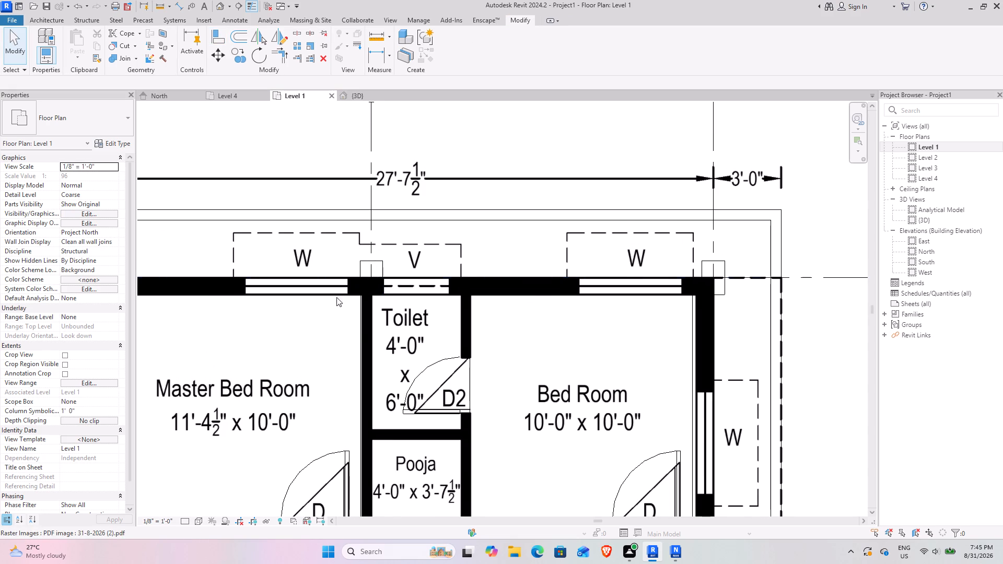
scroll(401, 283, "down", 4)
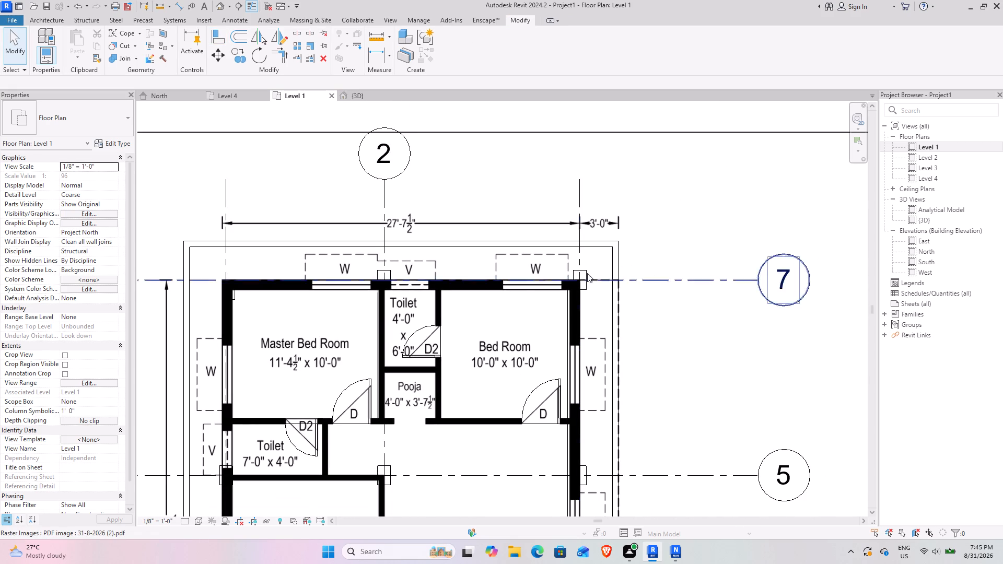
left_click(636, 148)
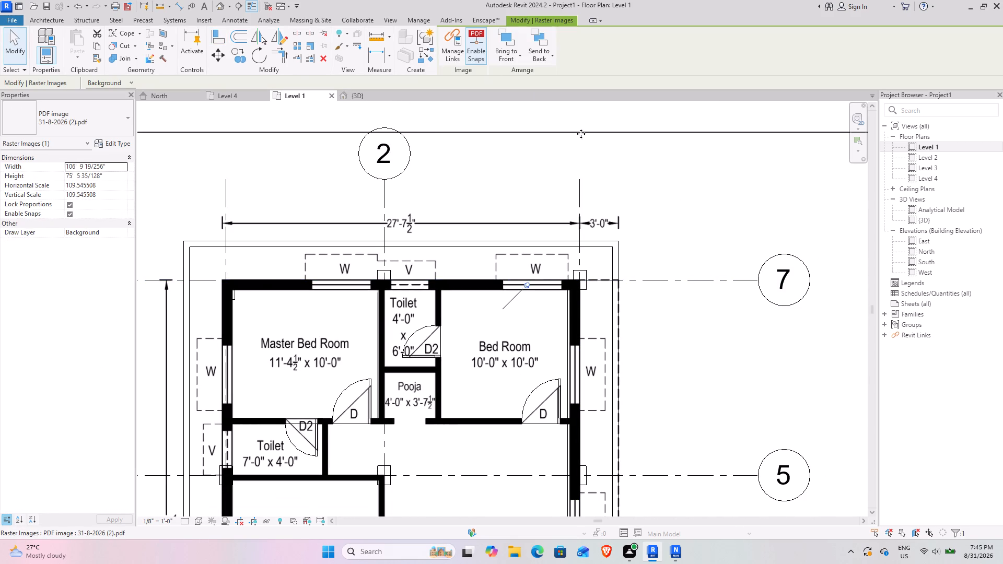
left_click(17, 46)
Nudge the column at grids 2 and 7 about 8 1/2" toward grid 5 and 5 1/2" toward grid 1, flush with the walls.
scroll(391, 261, "up", 4)
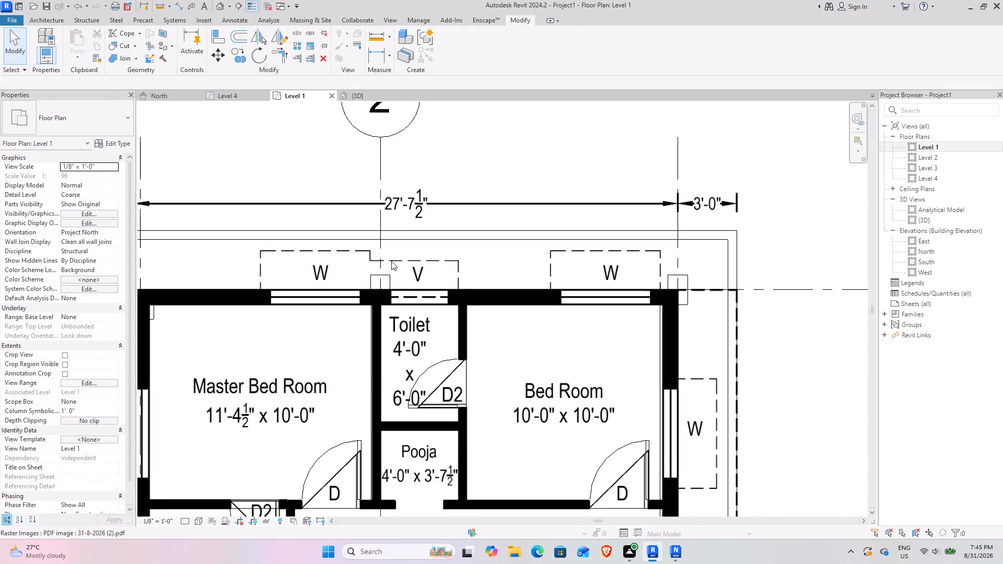
scroll(391, 261, "up", 3)
scroll(391, 261, "down", 9)
middle_click_drag(372, 294, 337, 219)
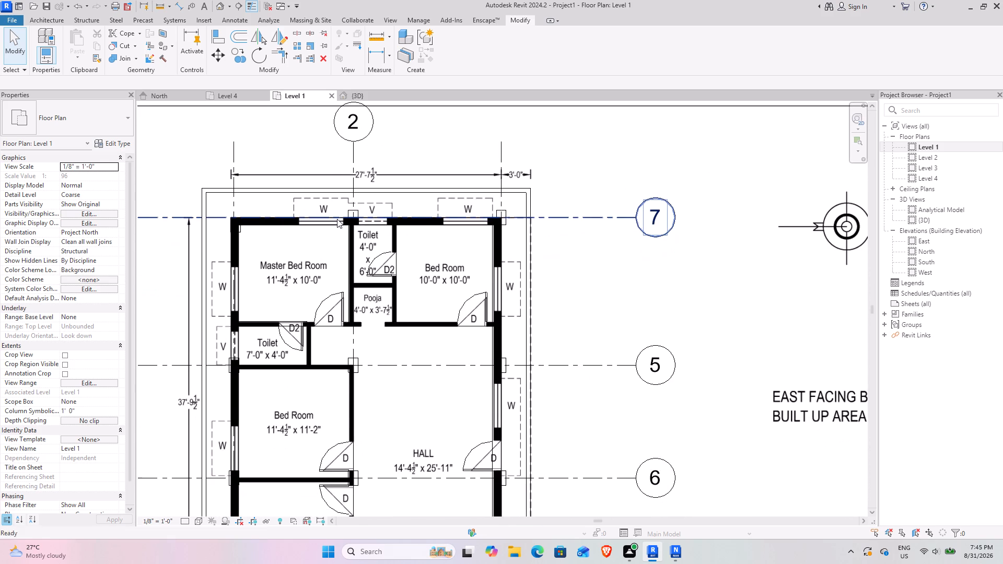
scroll(372, 224, "up", 7)
left_click(330, 189)
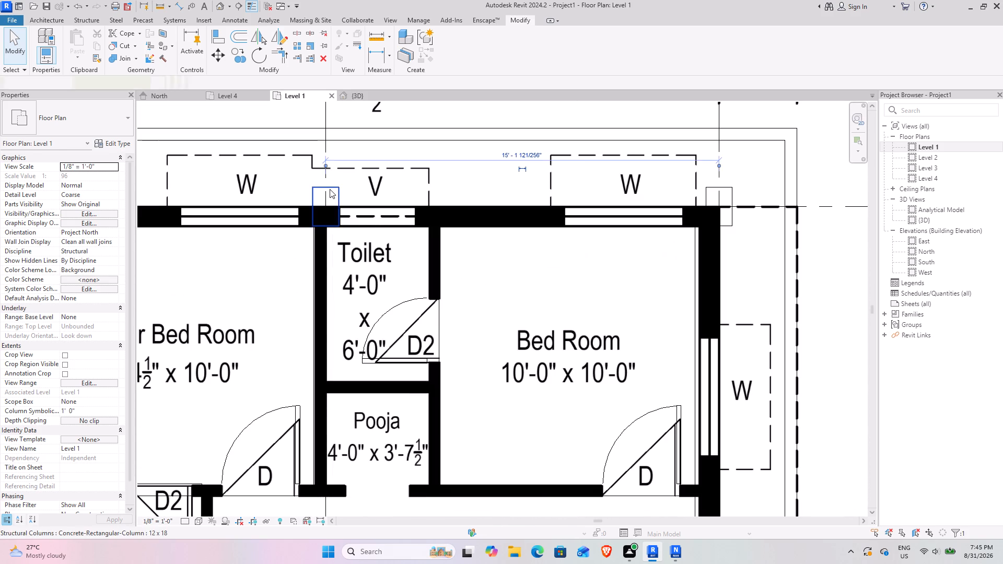
scroll(324, 181, "up", 5)
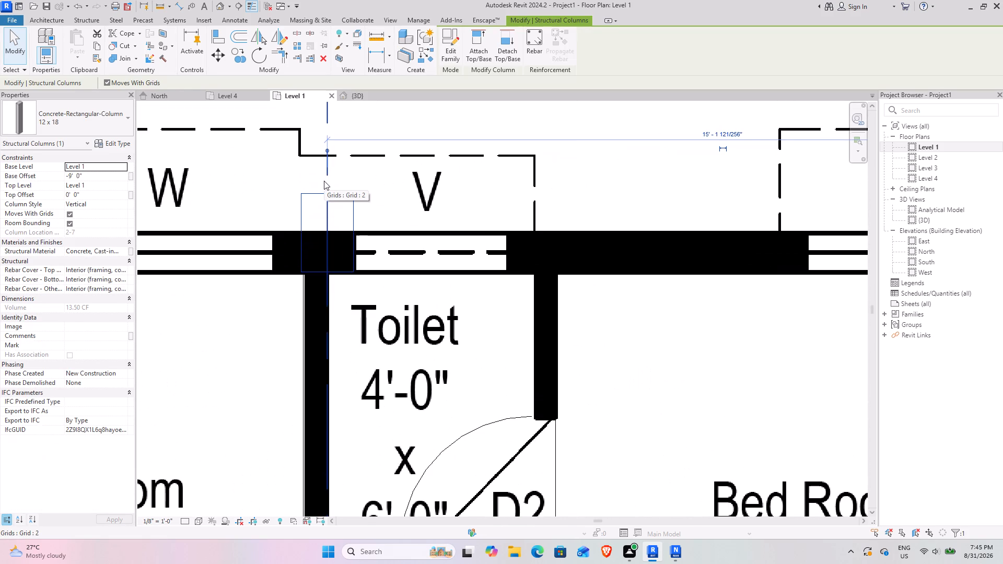
key("Down")
key("Down")
key("Down")
key("Down")
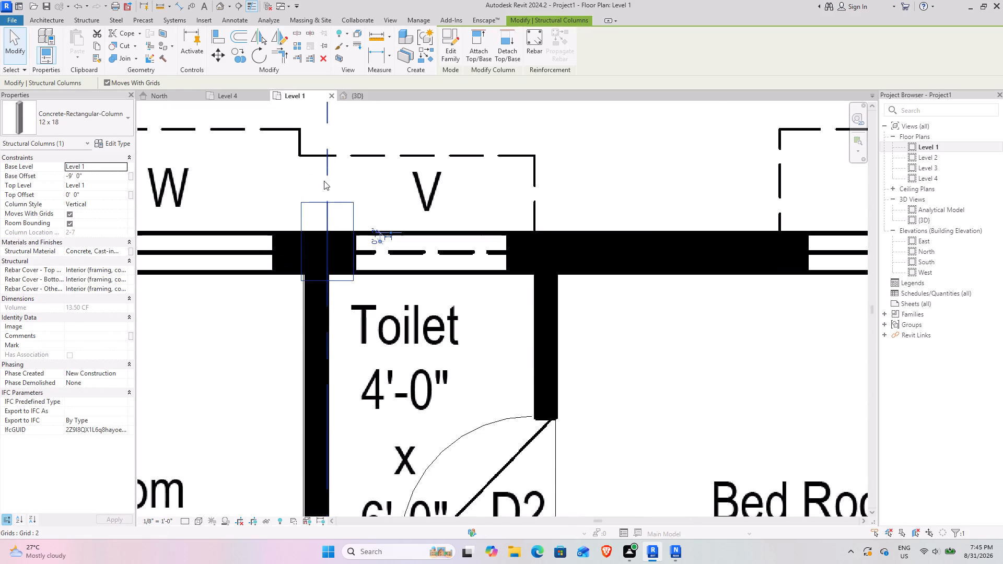
key("Down")
key("Down")
key("Down")
key("Down")
key("Down")
key("Down")
key("Down")
key("Down")
key("Down")
key("Down")
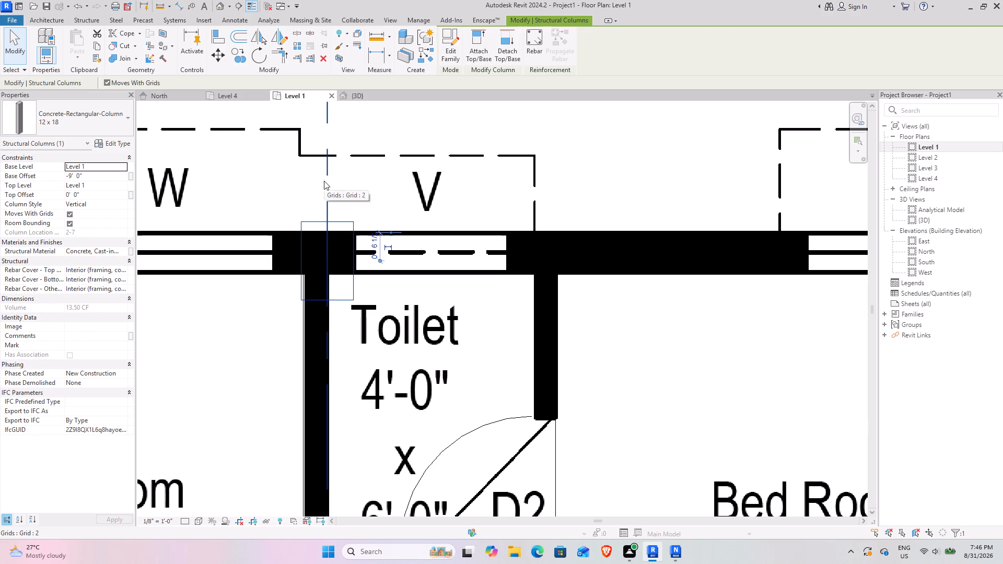
key("Down")
key("Down")
key("Down")
key("Left")
key("Left")
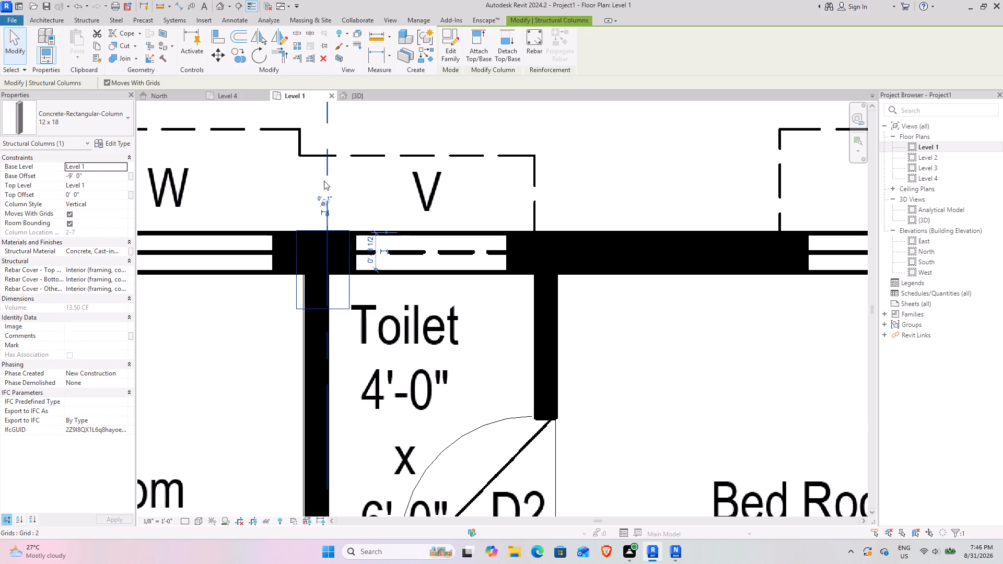
key("Left")
key("Left")
key("Left")
key("Left")
key("Left")
key("Left")
key("Left")
key("Left")
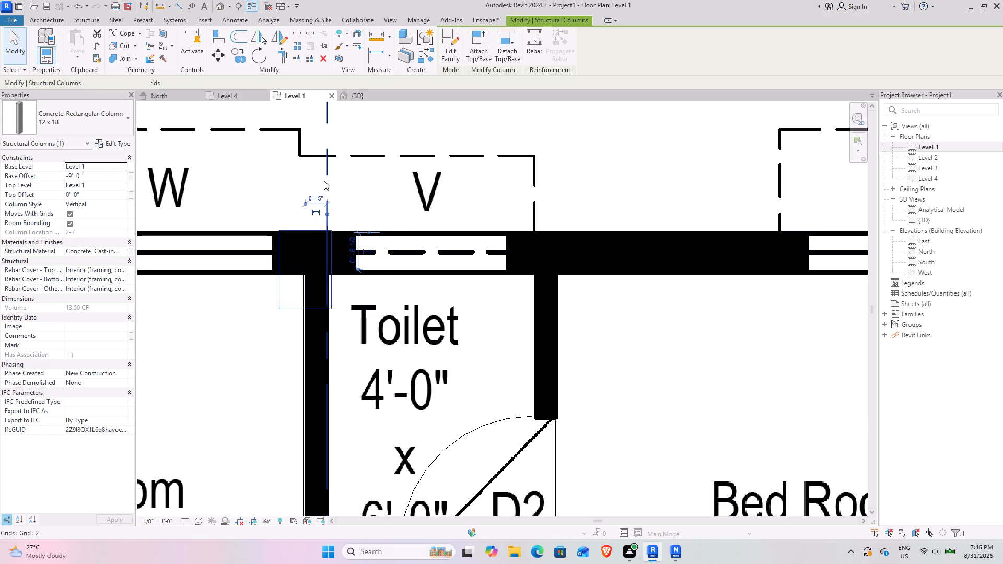
key("Left")
Nudge the column at grids 3 and 7 about 9" toward grid 5 and sideways toward grid 2, flush with the outer wall corner.
scroll(351, 206, "down", 7)
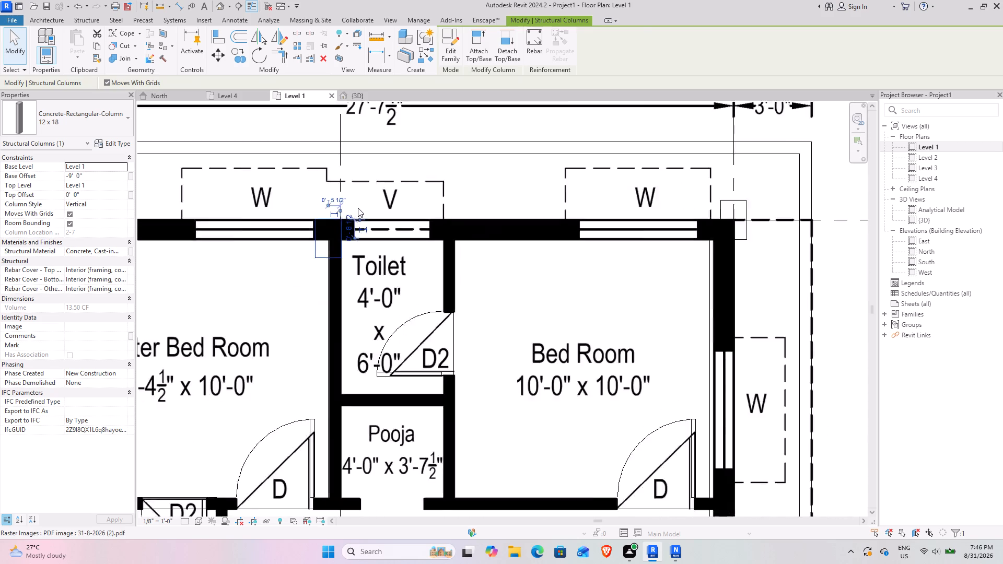
scroll(358, 208, "down", 1)
middle_click_drag(476, 179, 406, 162)
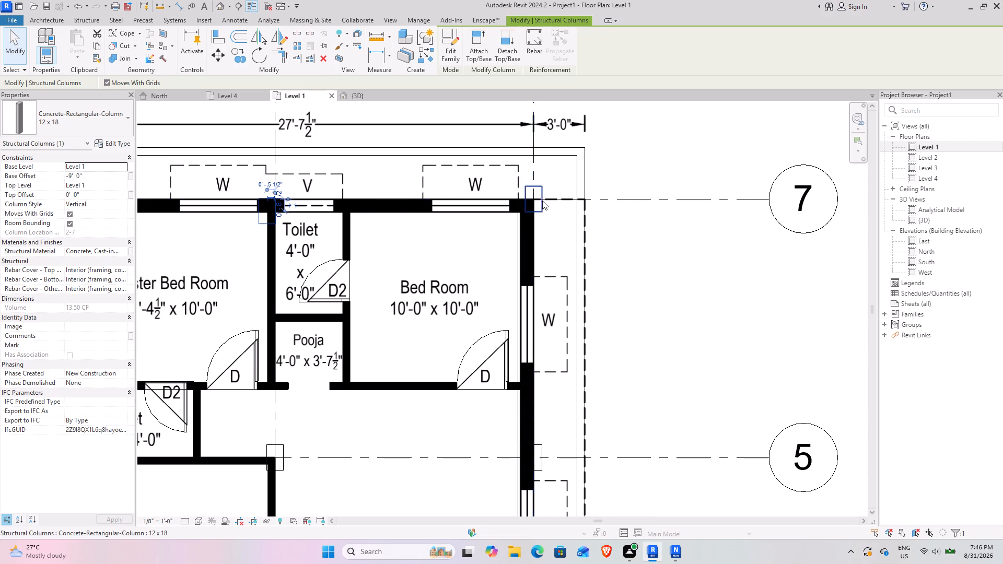
scroll(540, 196, "up", 10)
scroll(510, 212, "down", 7)
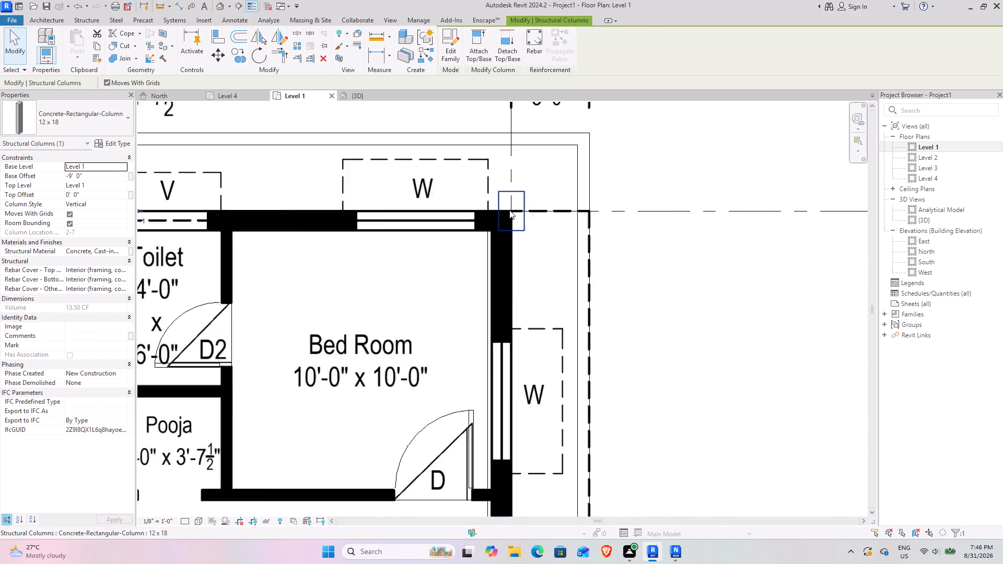
scroll(509, 210, "down", 6)
middle_click_drag(499, 209, 526, 202)
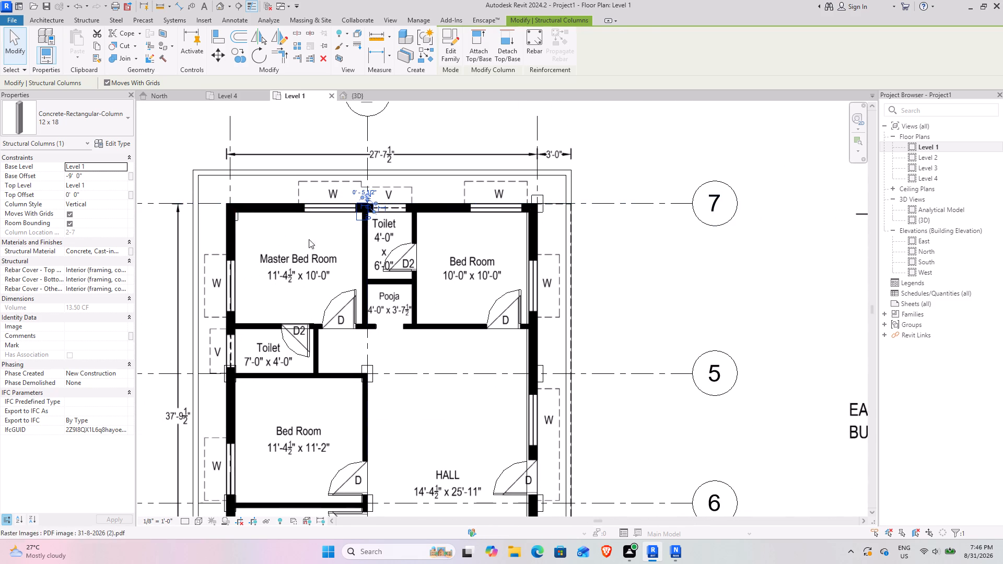
scroll(558, 201, "up", 6)
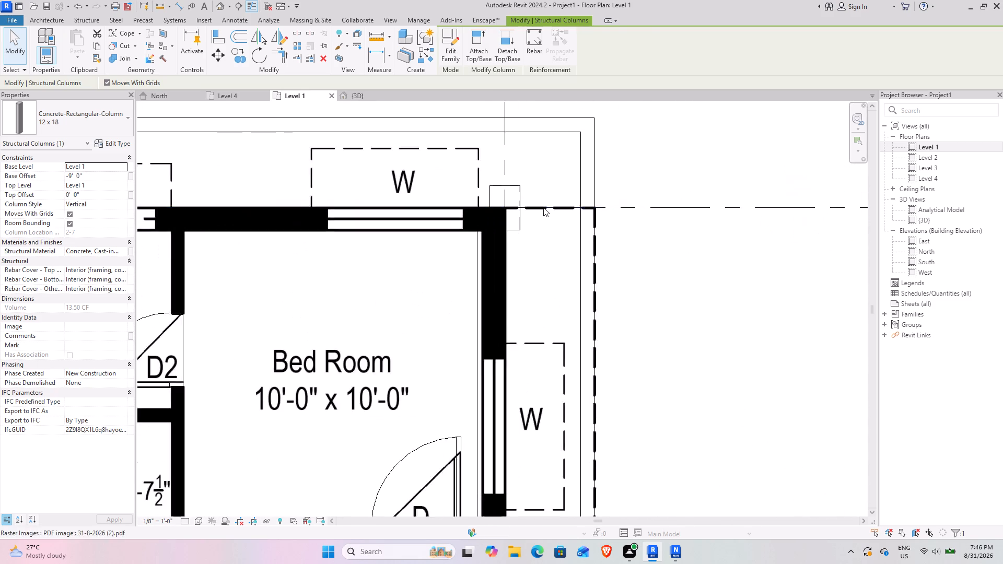
scroll(543, 207, "up", 4)
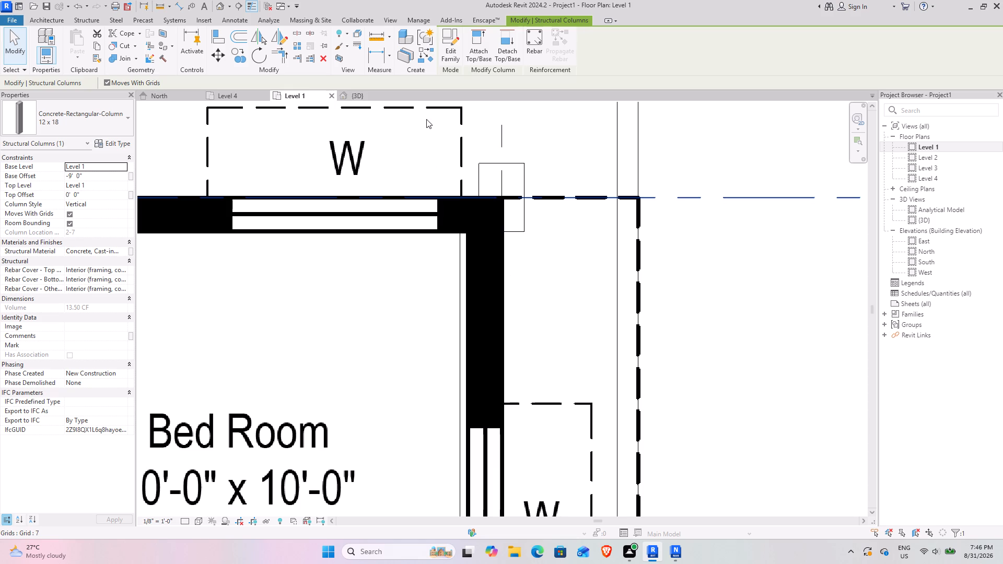
left_click(525, 232)
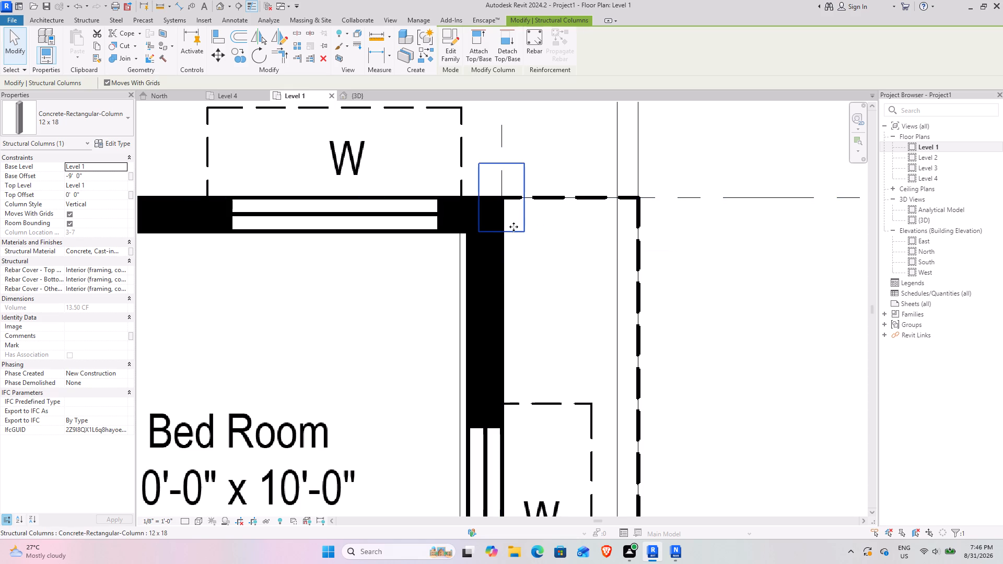
key("Down")
key("Down")
key("Down")
key("Down")
key("Down")
key("Down")
key("Down")
key("Down")
key("Down")
key("Down")
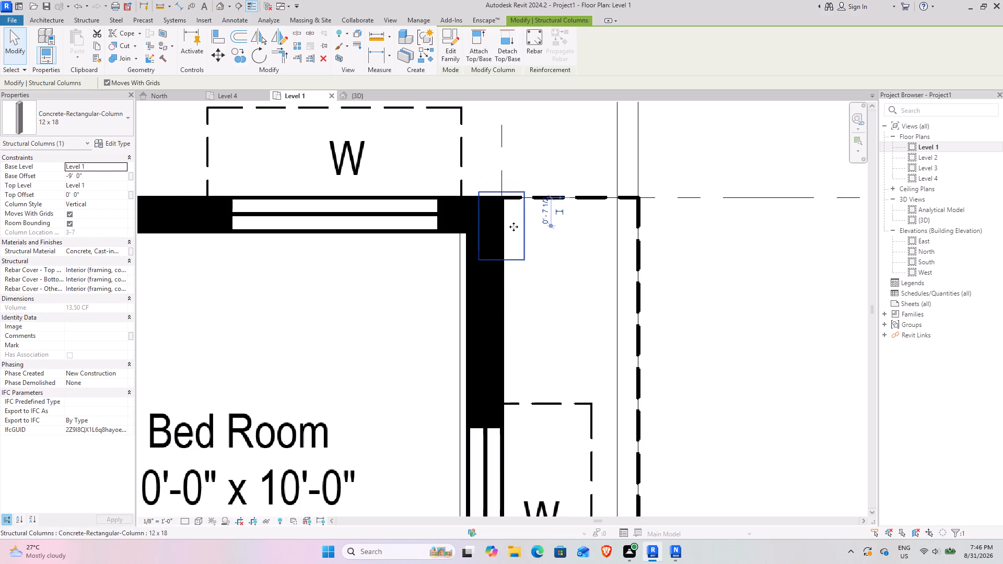
key("Down")
key("Down")
key("Left")
key("Left")
key("Left")
key("Left")
key("Left")
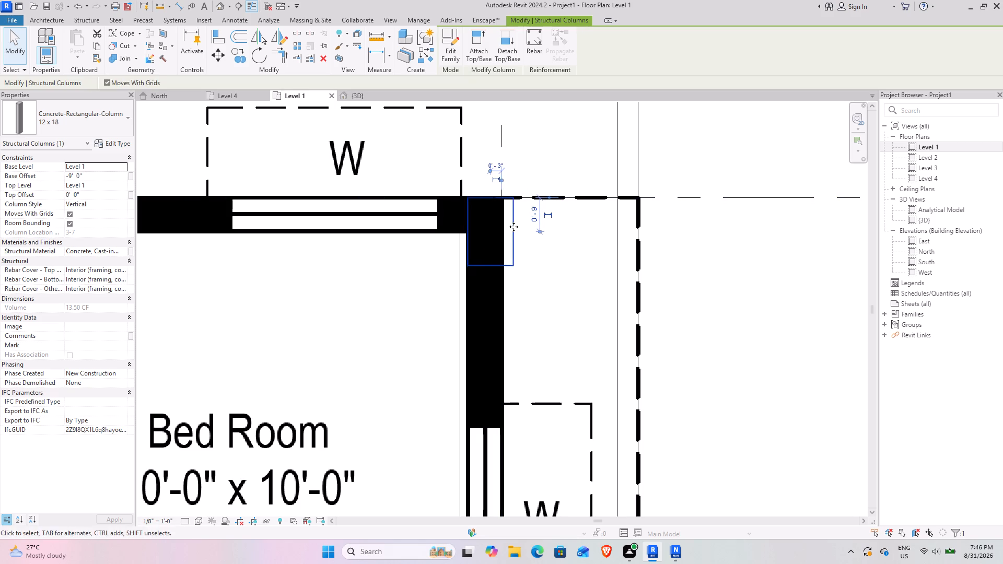
key("Left")
key("Left")
key("Left")
Align the outer face of the column at grids 3 and 5 with the hall's outer wall face.
scroll(284, 142, "down", 7)
middle_click_drag(306, 351, 338, 231)
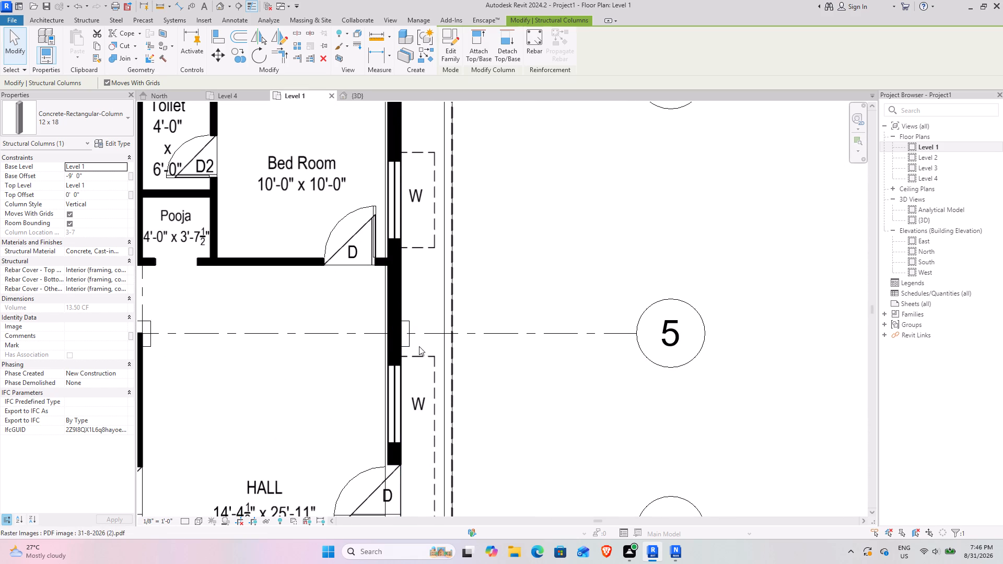
left_click(410, 342)
scroll(403, 300, "up", 6)
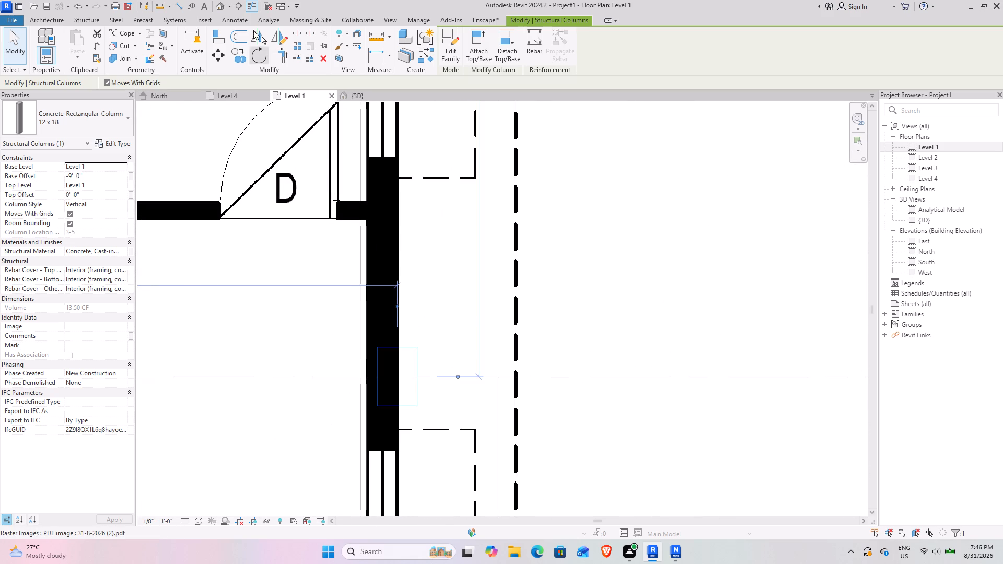
left_click(219, 31)
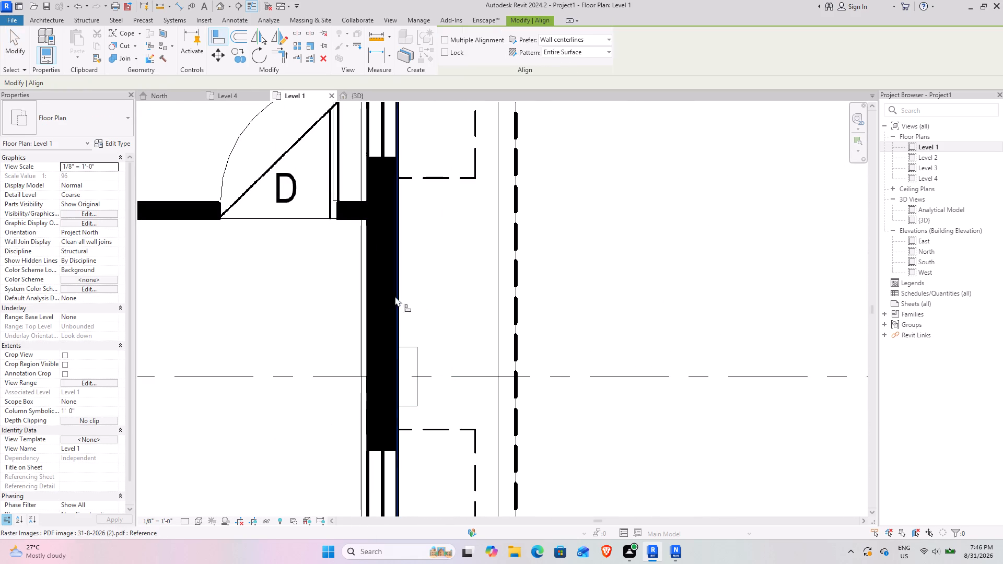
left_click(391, 302)
left_click(401, 302)
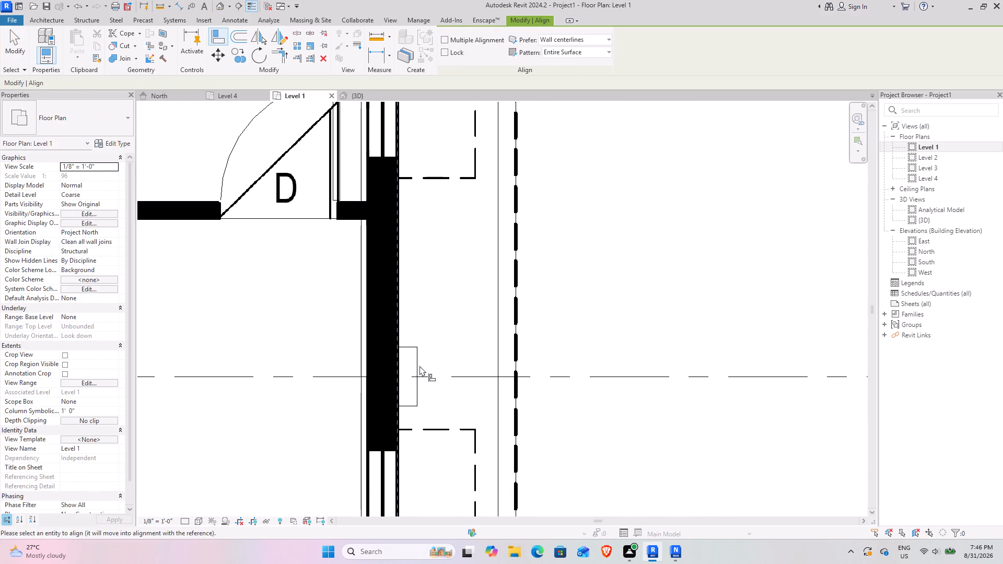
left_click(421, 358)
Align the outer face of the column at grids 3 and 6 with the outer wall face beside the door.
scroll(327, 320, "down", 8)
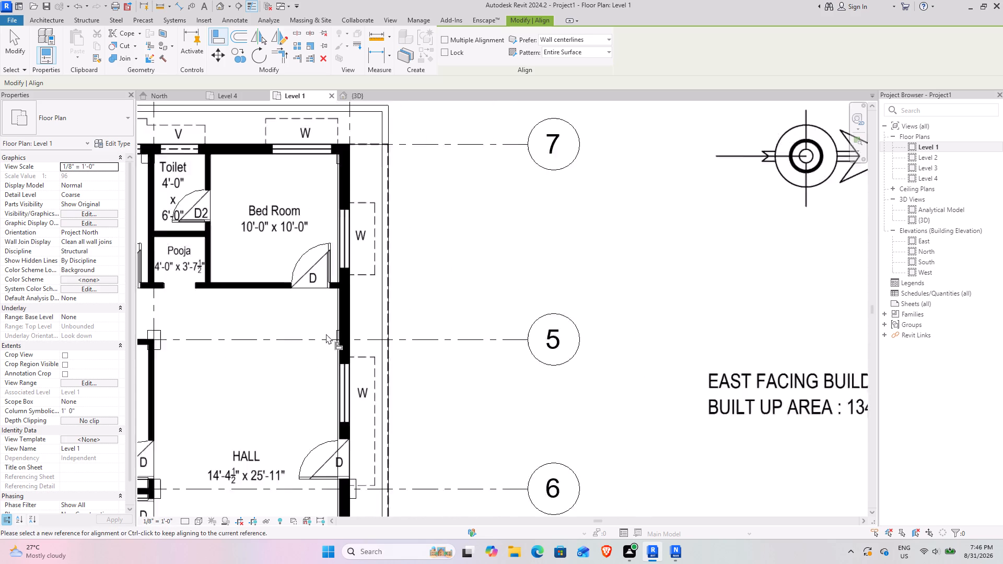
scroll(326, 334, "down", 1)
middle_click_drag(354, 379, 390, 194)
scroll(368, 281, "up", 12)
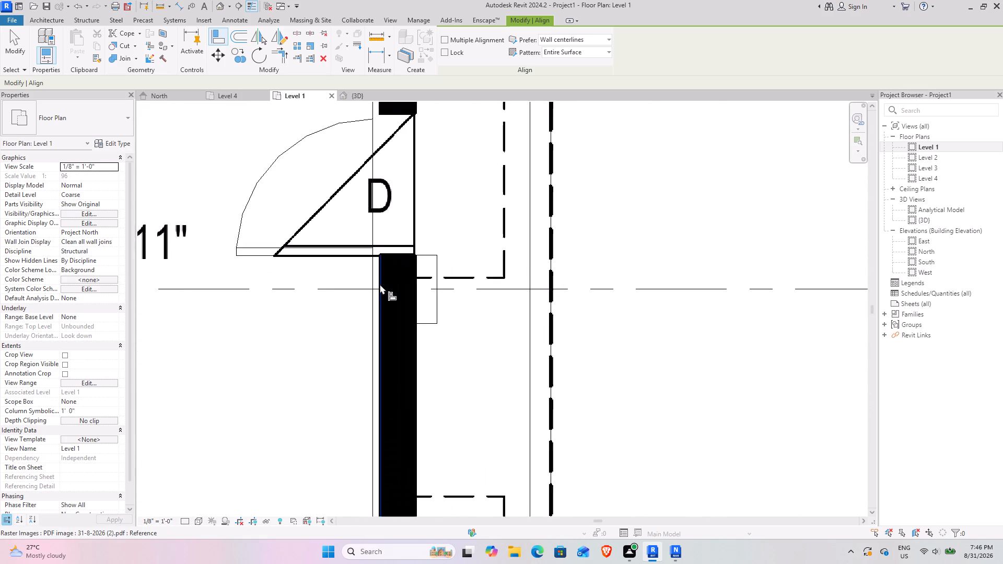
scroll(380, 284, "up", 1)
left_click(431, 206)
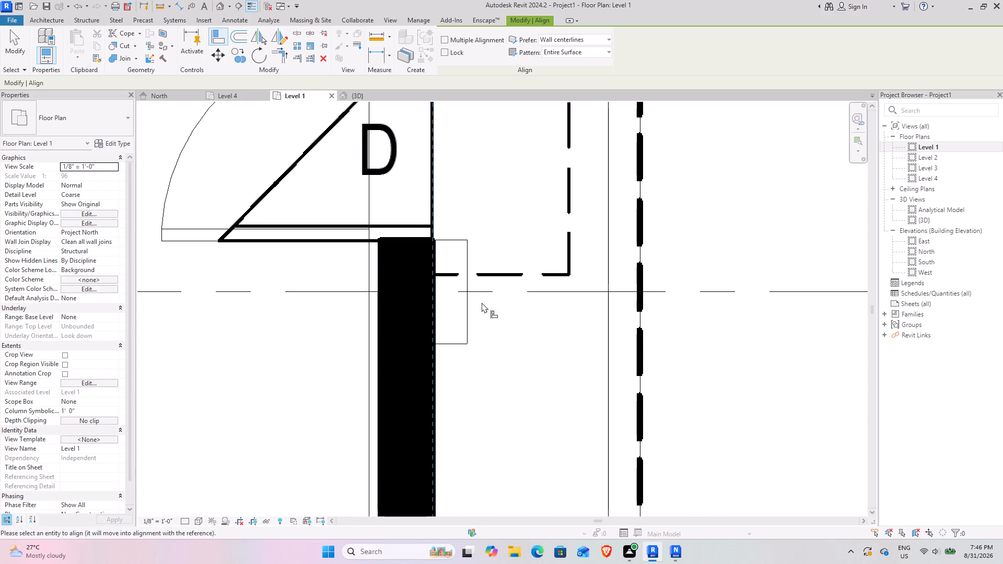
left_click(469, 310)
Align the column at grids 3 and 4, near the main door, with both outer wall faces of the corner.
scroll(390, 320, "down", 6)
middle_click_drag(423, 382, 450, 198)
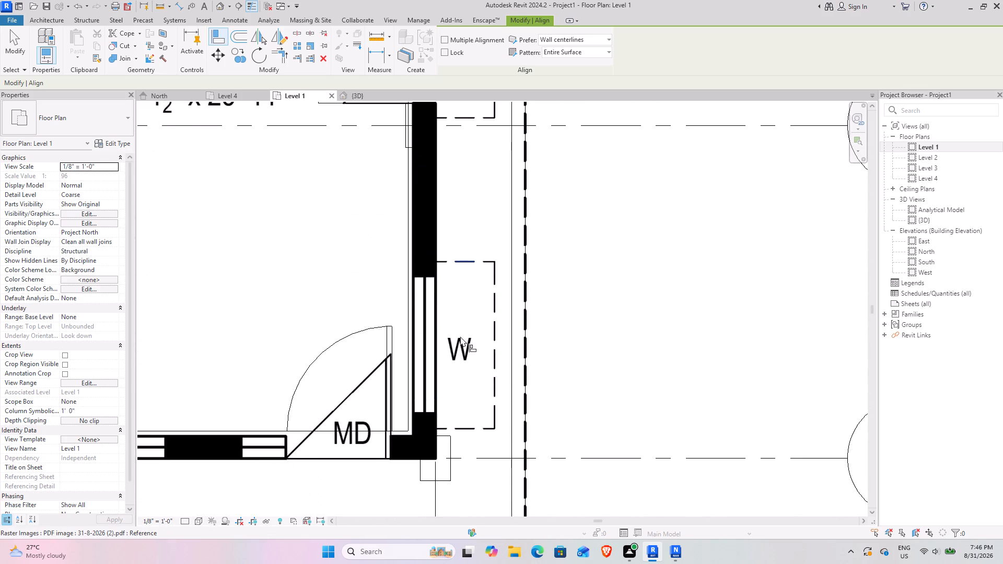
middle_click_drag(438, 309, 444, 209)
scroll(415, 384, "up", 8)
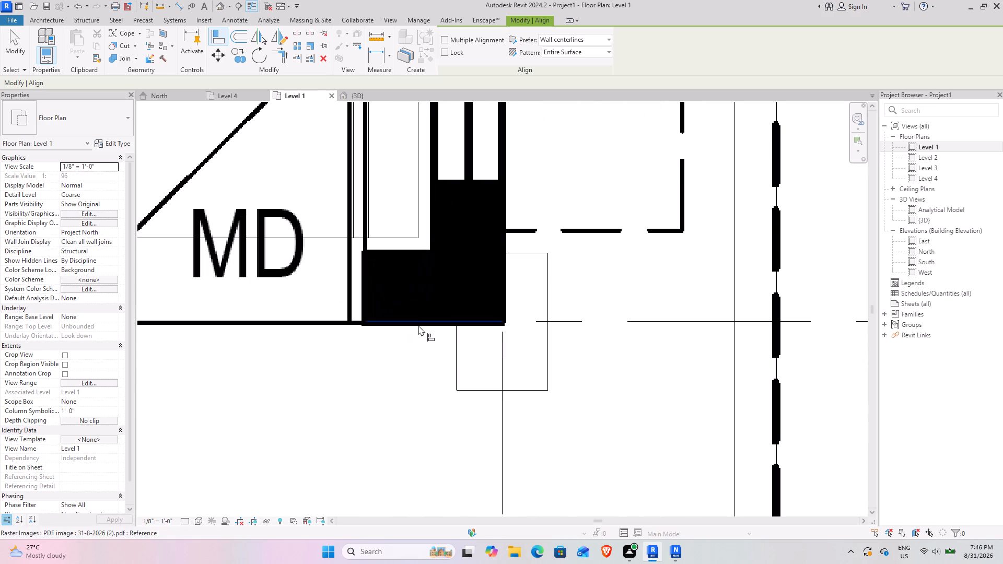
left_click(418, 325)
left_click(493, 390)
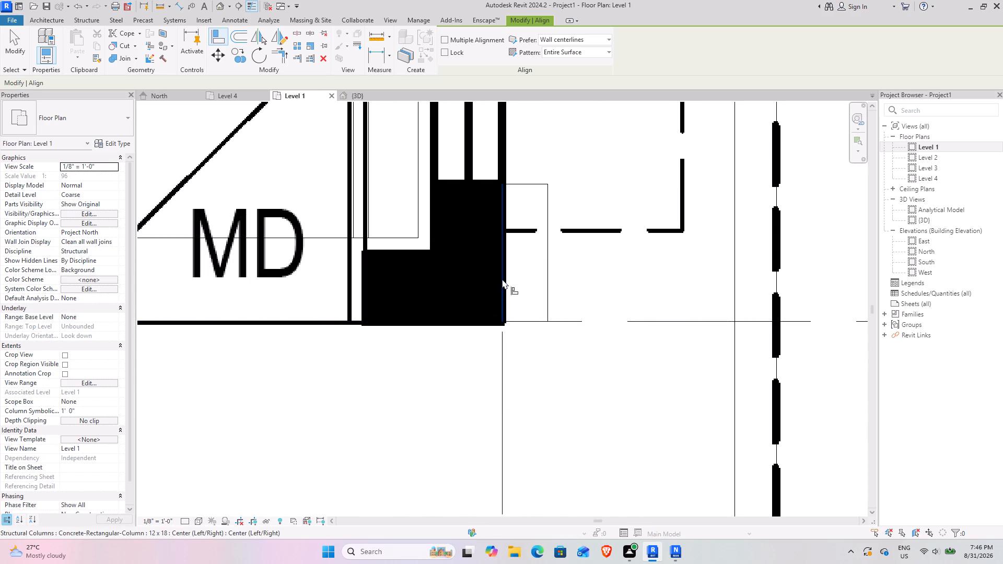
left_click(503, 277)
left_click(544, 281)
Align the stair-side faces of the columns at grids 2 and 4 and at grids 1 and 4 with grid line 4.
scroll(263, 306, "down", 6)
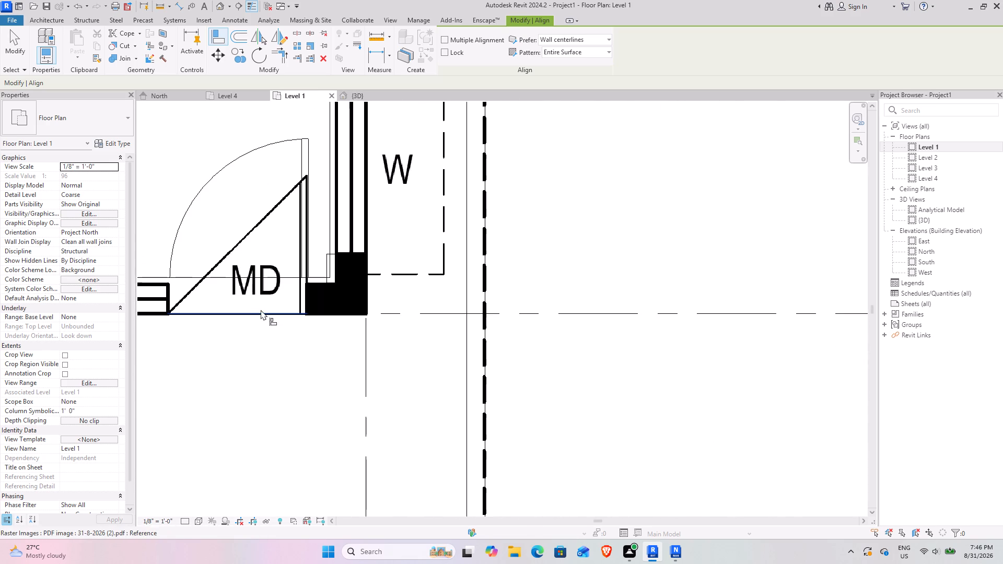
middle_click_drag(258, 310, 561, 310)
scroll(397, 309, "down", 4)
middle_click_drag(335, 298, 554, 297)
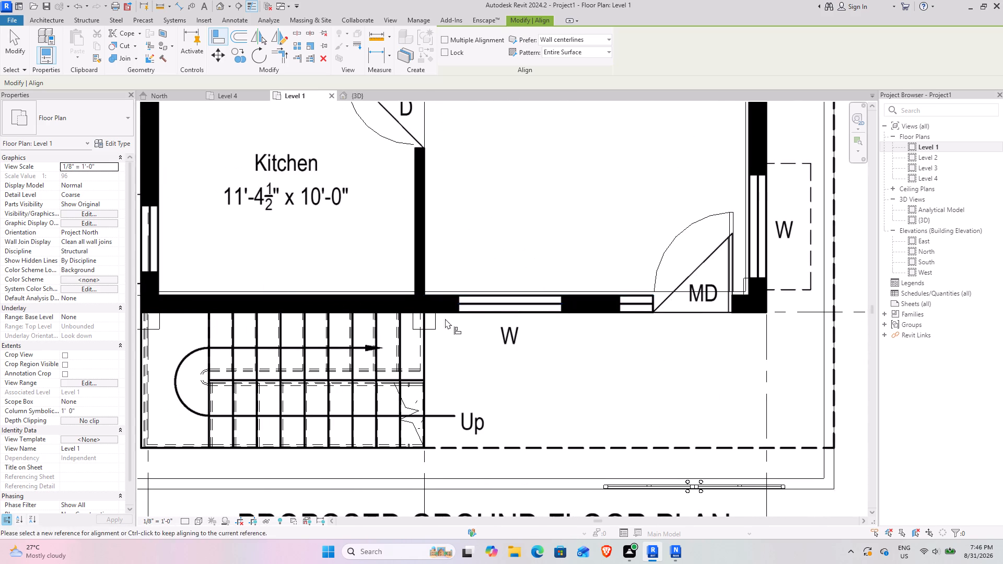
scroll(439, 318, "up", 8)
scroll(480, 311, "down", 9)
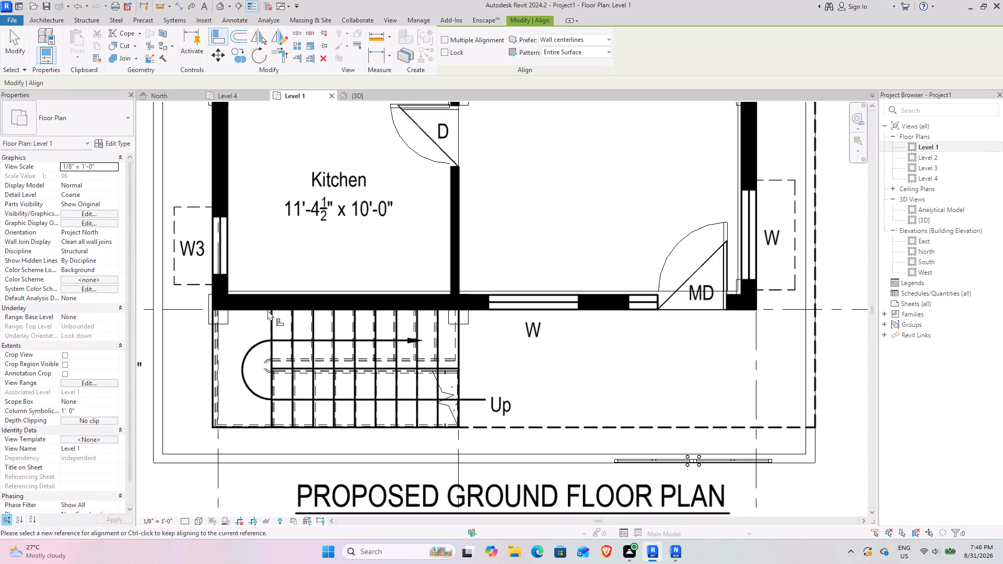
left_click(190, 309)
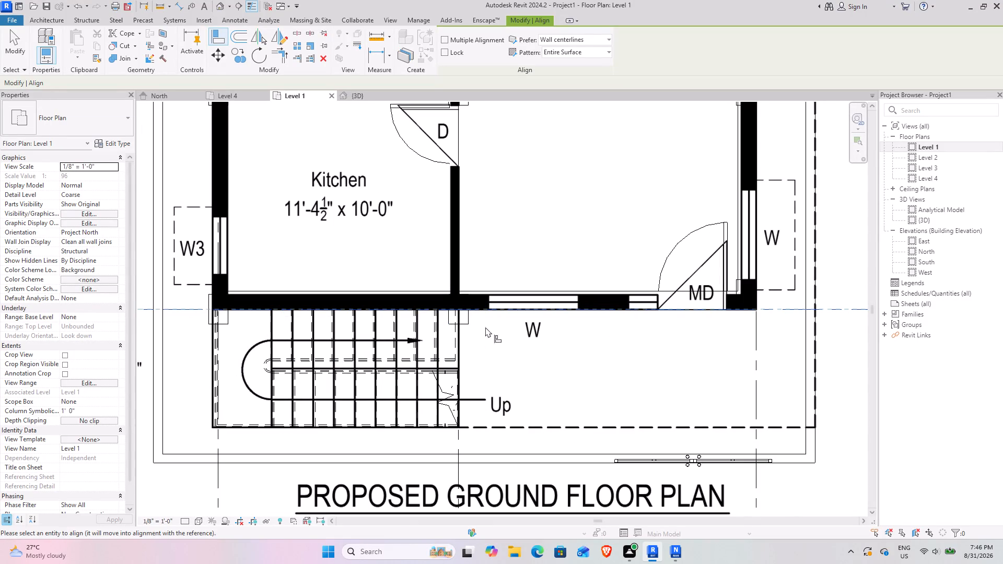
left_click(467, 325)
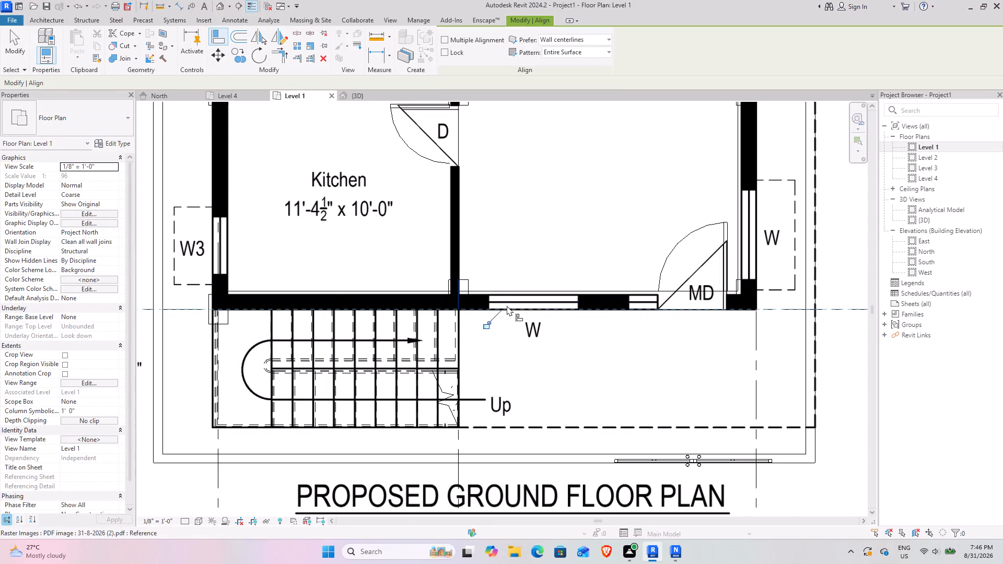
left_click(190, 309)
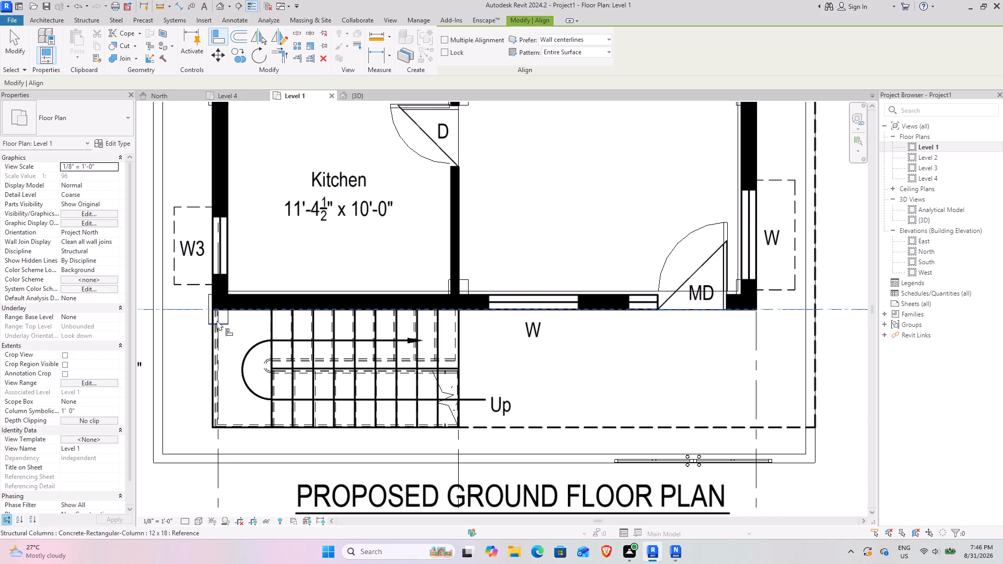
left_click(220, 322)
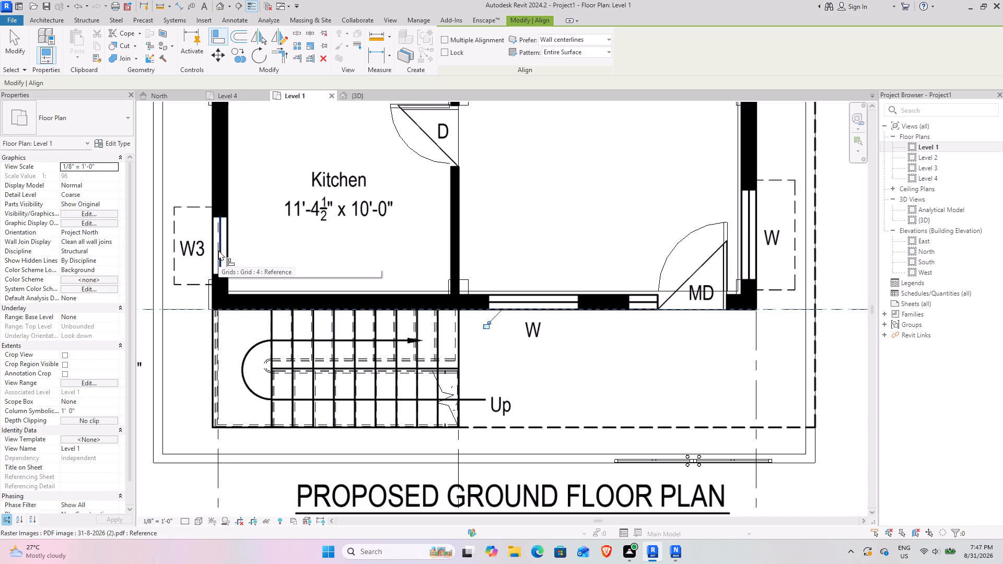
Align the column at grids 1 and 4 to the W3 window line and nudge it away from grid 2, flush with the outer wall face.
left_click(218, 250)
left_click(208, 300)
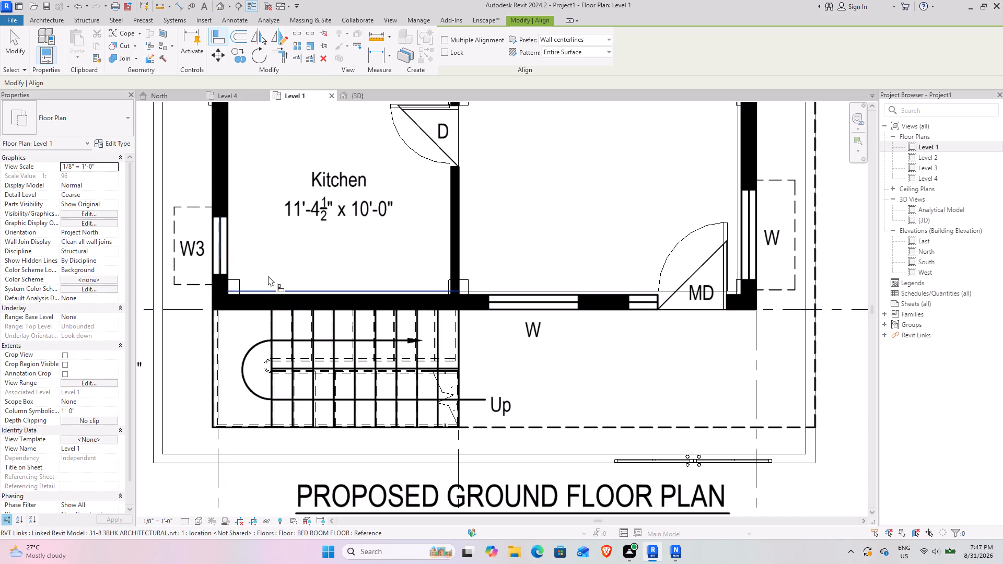
scroll(287, 227, "down", 5)
middle_click_drag(320, 215, 337, 249)
scroll(260, 294, "up", 3)
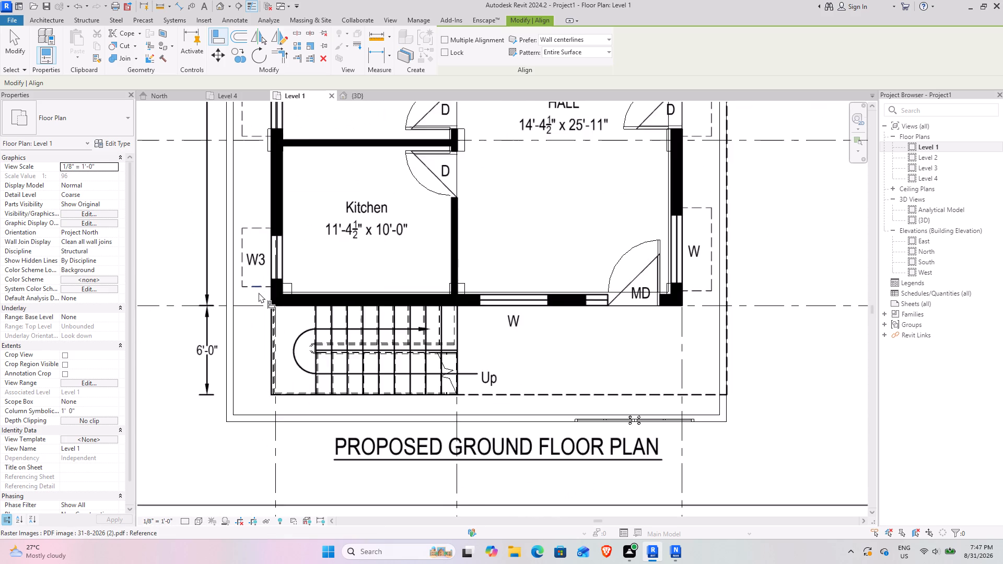
scroll(259, 292, "up", 8)
key("Escape")
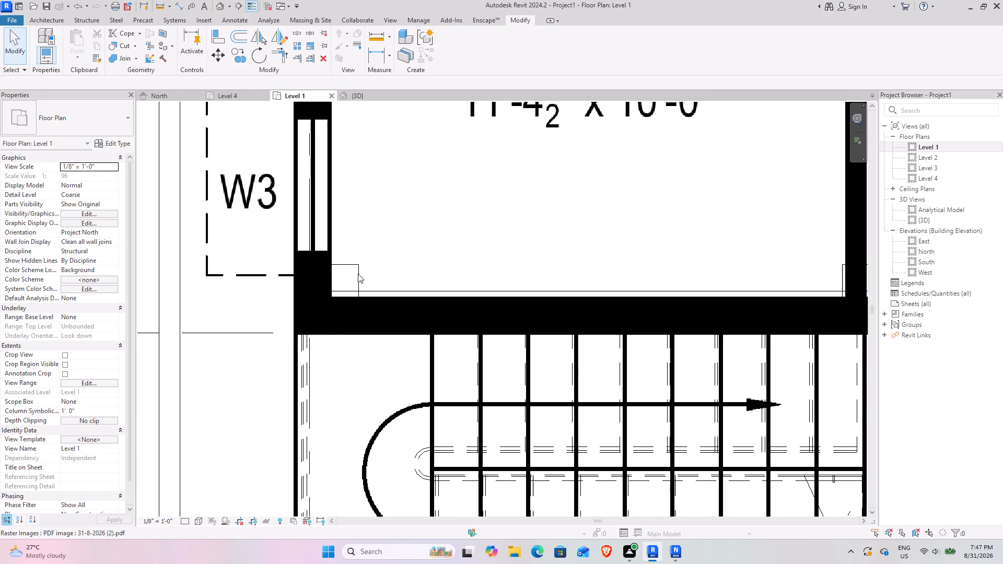
key("Escape")
left_click(358, 274)
key("Left")
key("Left")
key("Left")
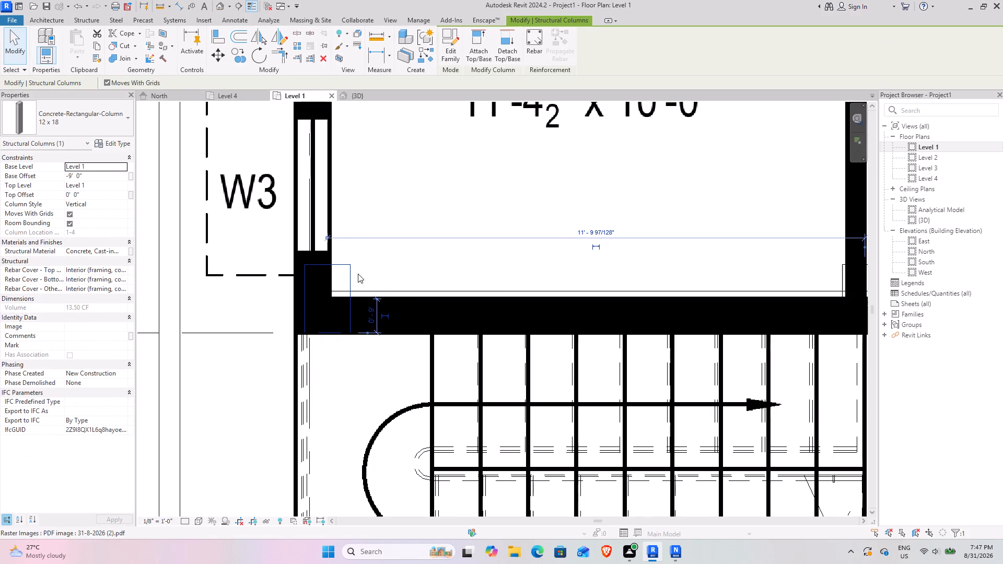
key("Left")
key("Left")
key("Left")
key("Left")
Align the outer face of the column at grids 1 and 6 with the outer wall face beside the kitchen.
scroll(332, 226, "down", 5)
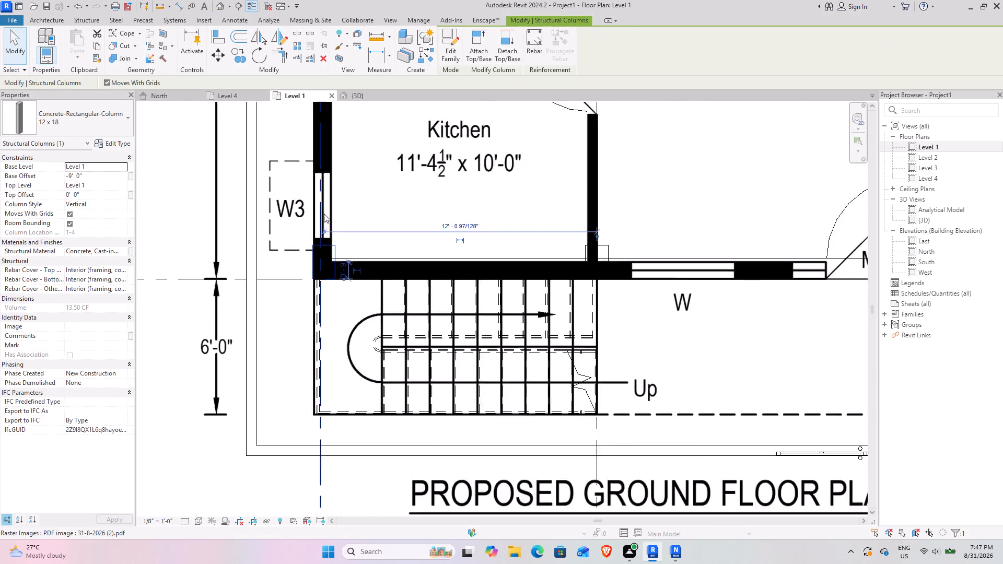
scroll(324, 214, "down", 3)
middle_click_drag(334, 181, 348, 379)
scroll(329, 282, "up", 8)
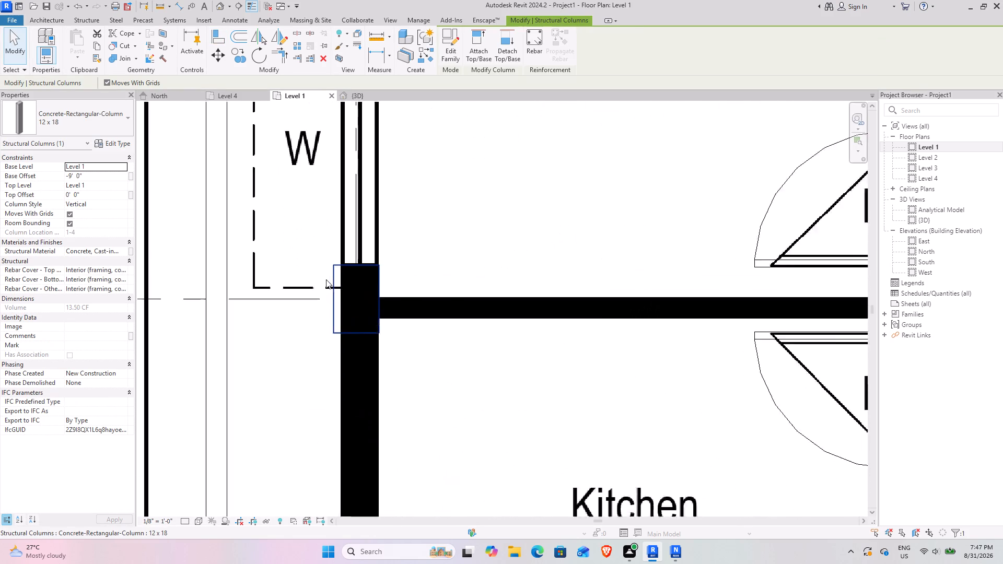
scroll(326, 279, "up", 1)
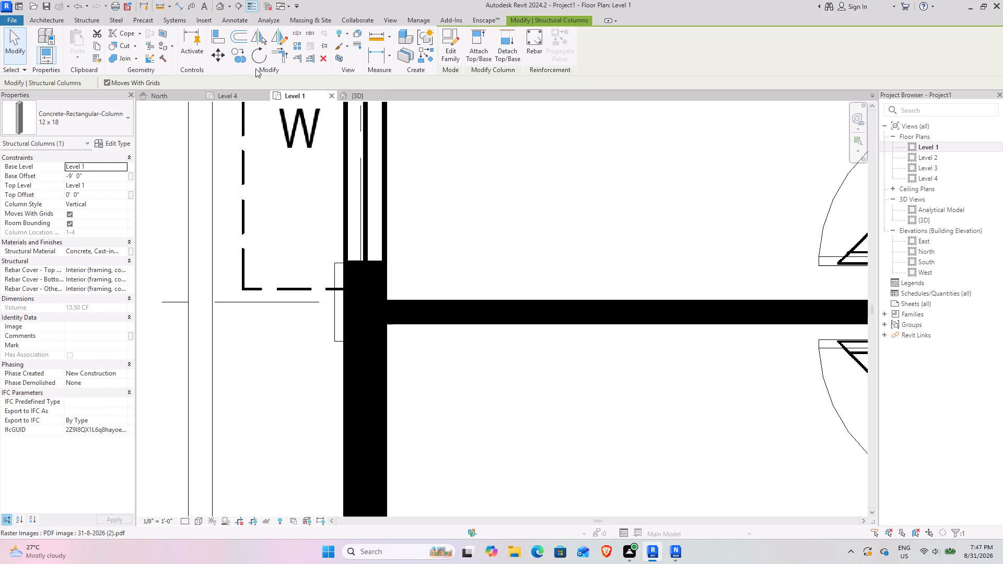
left_click(212, 36)
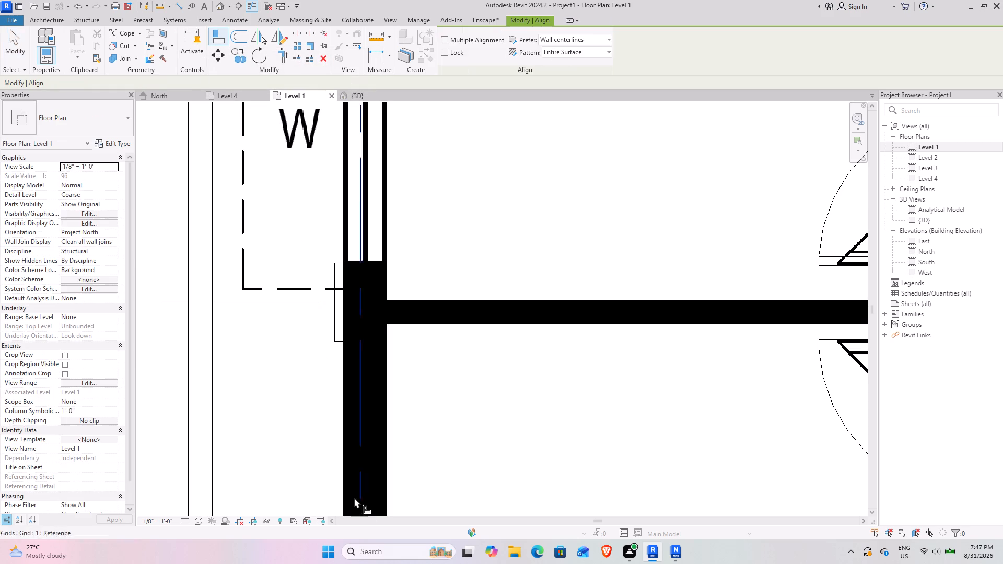
left_click(344, 405)
left_click(334, 311)
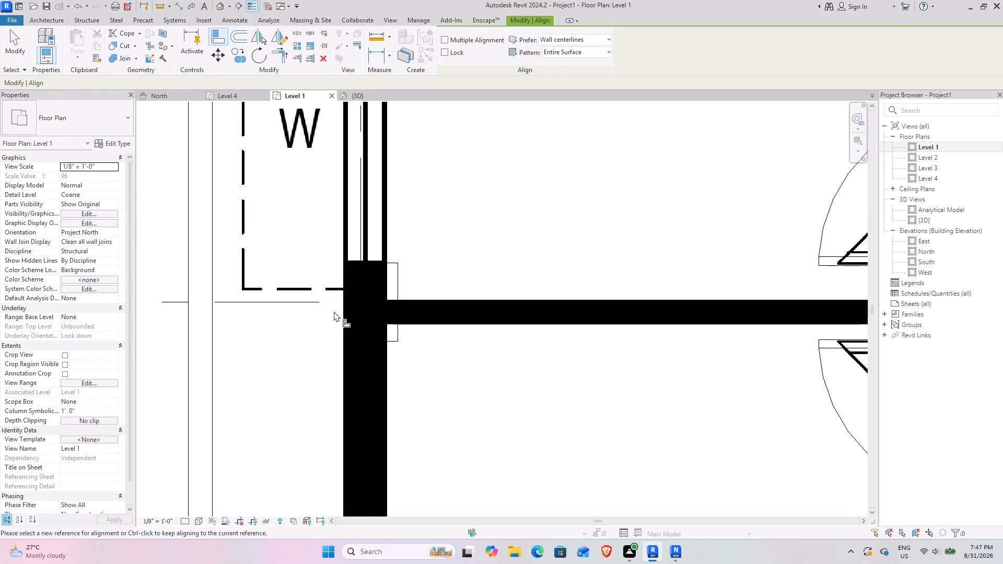
Align the outer face of the column at grids 1 and 5 with the outer wall face beside the 7'-0" x 4'-0" toilet.
scroll(329, 239, "down", 5)
middle_click_drag(349, 258, 382, 483)
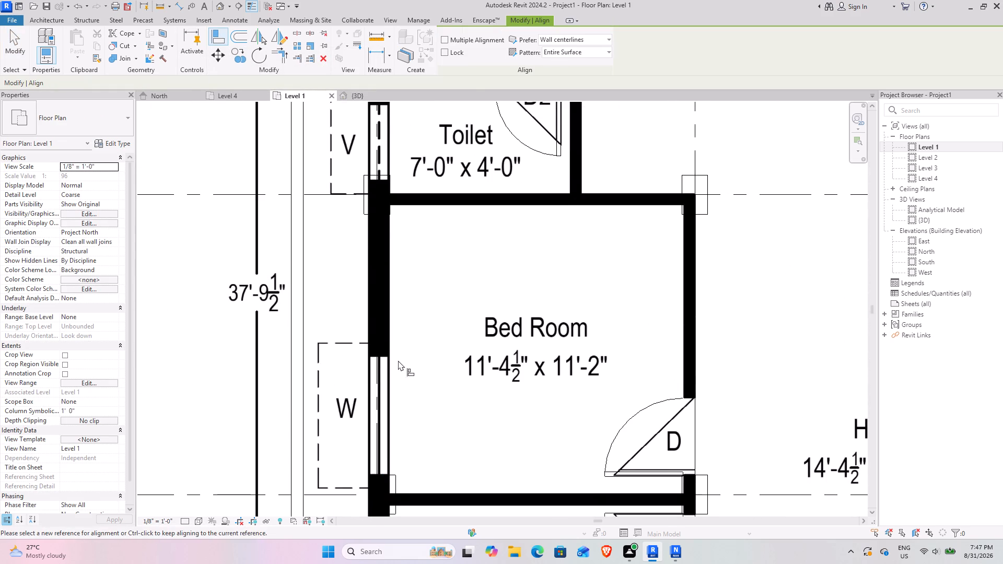
middle_click_drag(406, 405, 414, 522)
scroll(377, 262, "up", 7)
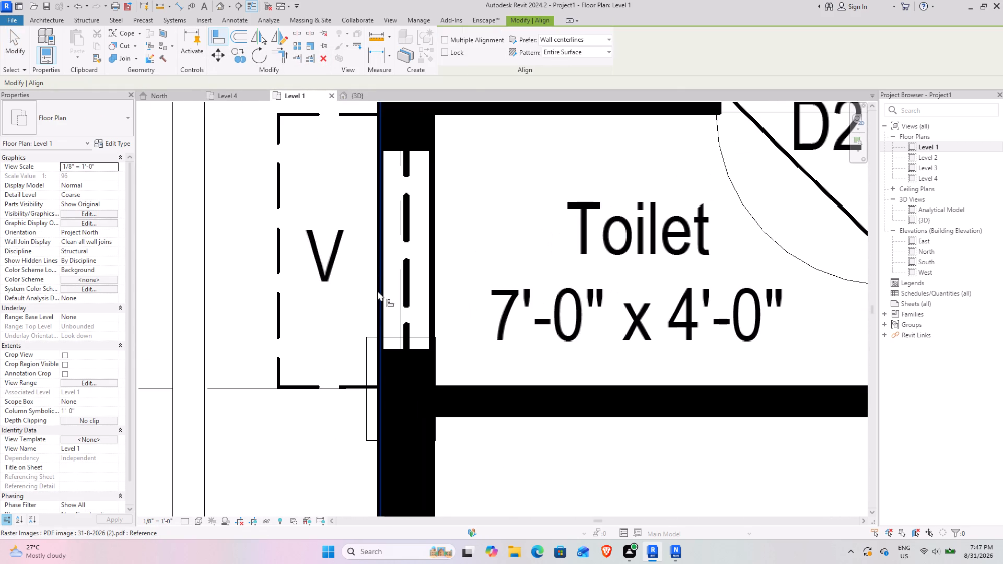
left_click(382, 310)
left_click(364, 368)
scroll(356, 277, "down", 5)
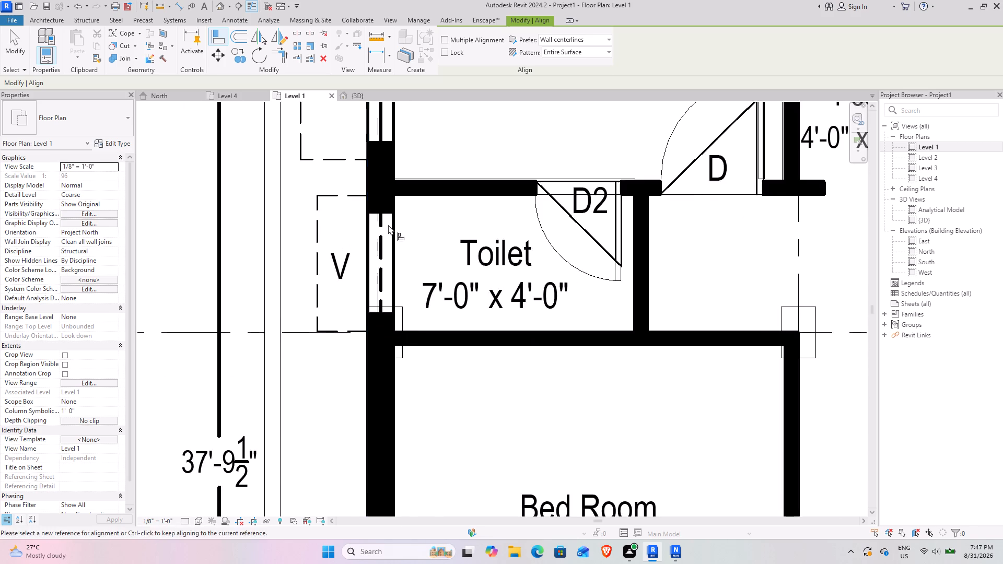
scroll(388, 225, "up", 1)
middle_click_drag(388, 252, 382, 553)
scroll(376, 463, "down", 5)
middle_click_drag(393, 412, 263, 322)
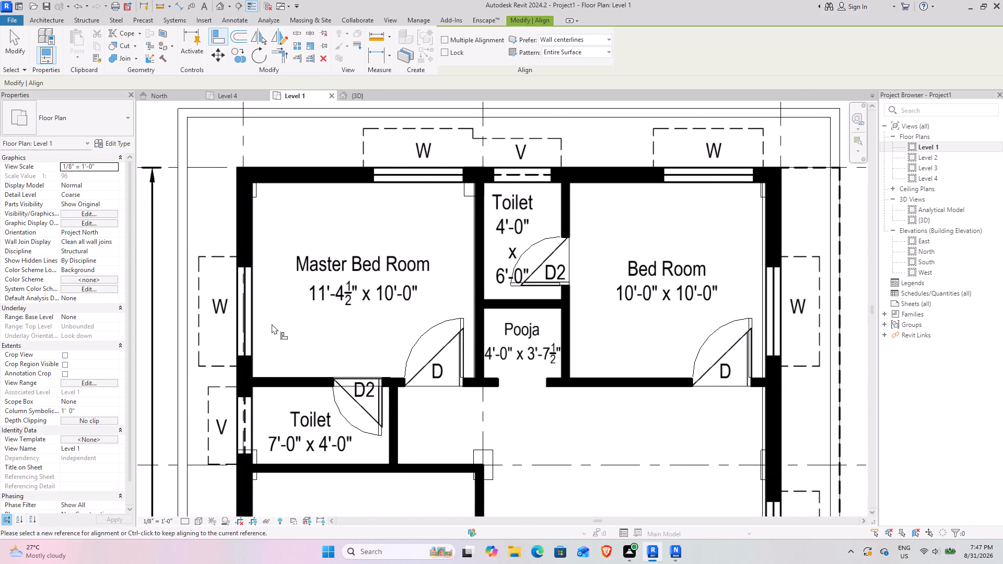
key("Escape")
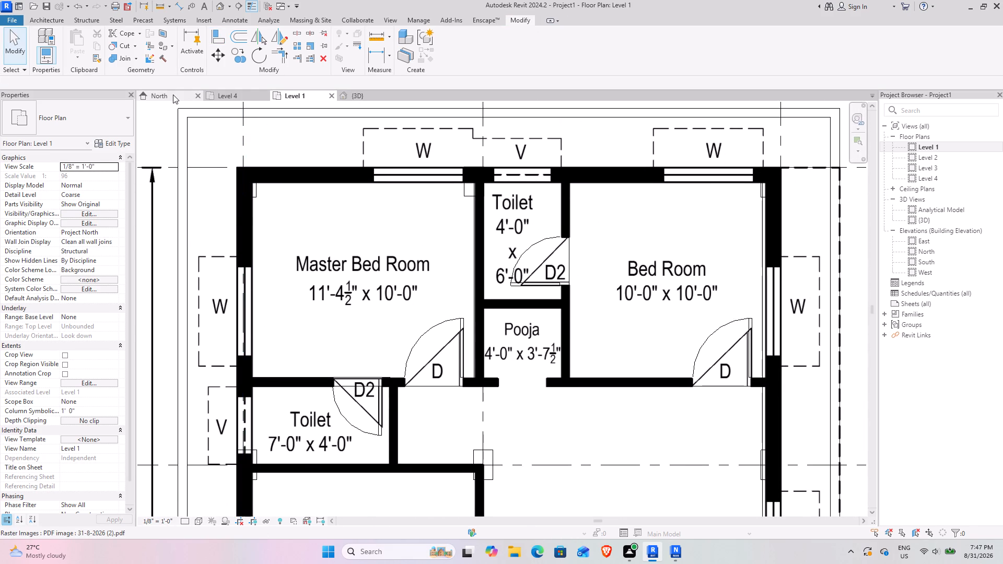
In the North elevation, set the top level of all the structural columns to Level 4 with a top offset of 3.5.
left_click(173, 95)
left_click_drag(615, 451, 219, 444)
middle_click_drag(416, 321, 412, 373)
scroll(401, 364, "down", 1)
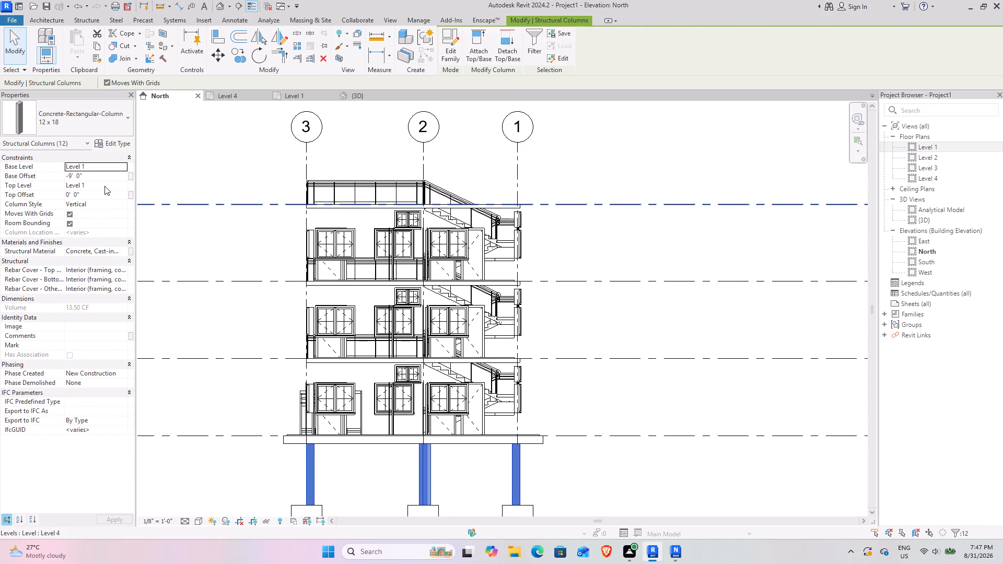
left_click(124, 185)
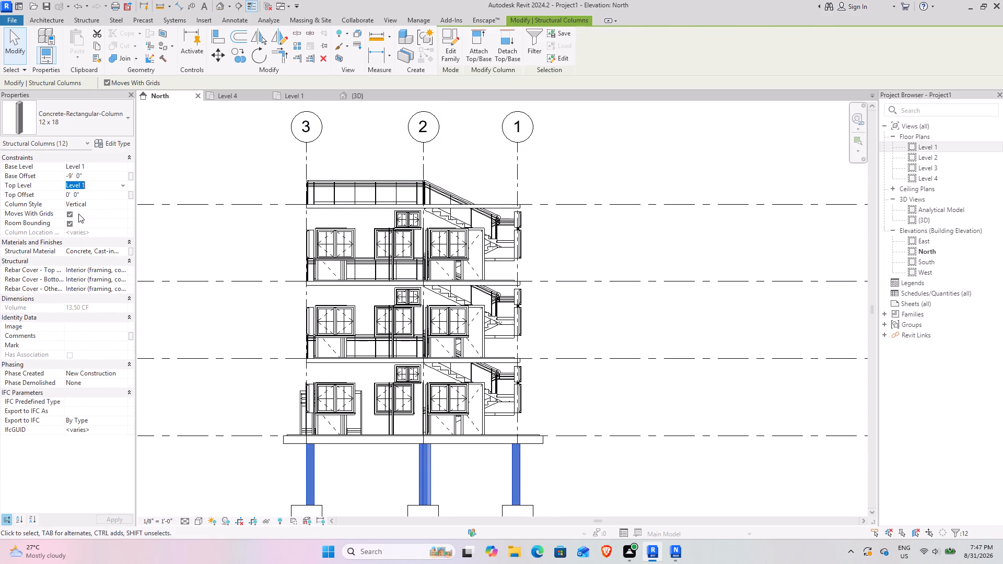
left_click(89, 216)
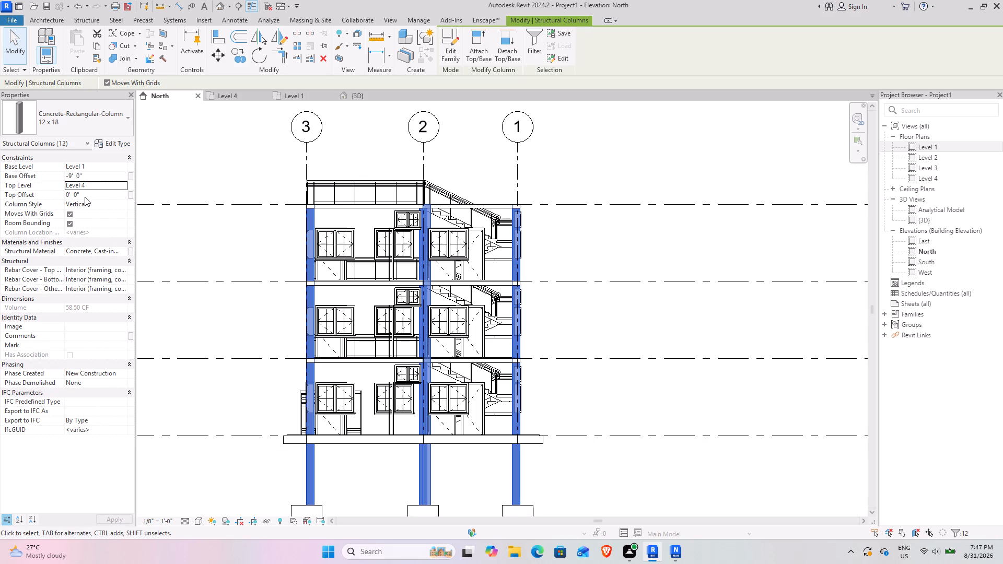
left_click(100, 197)
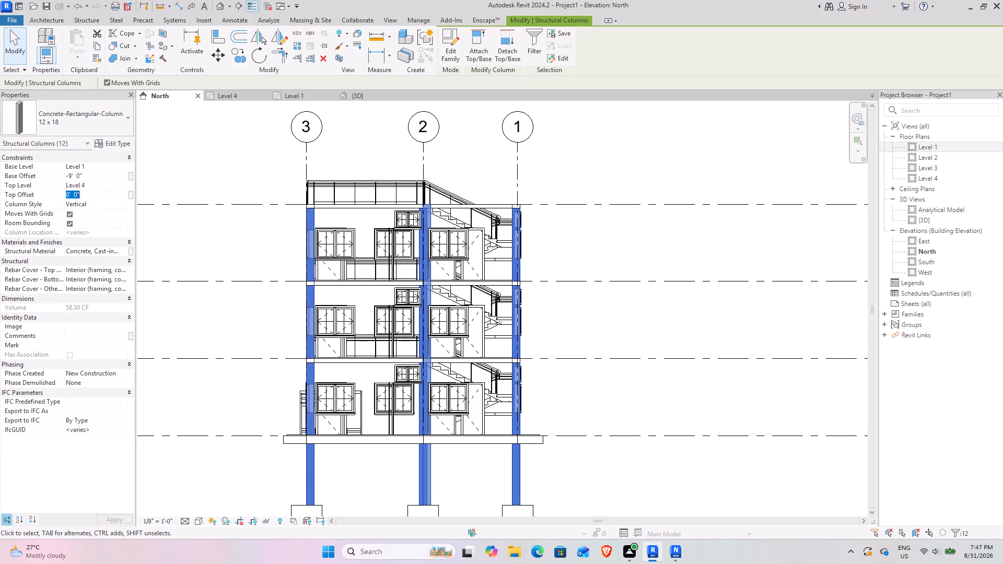
type("3.5")
key("Return")
left_click(607, 317)
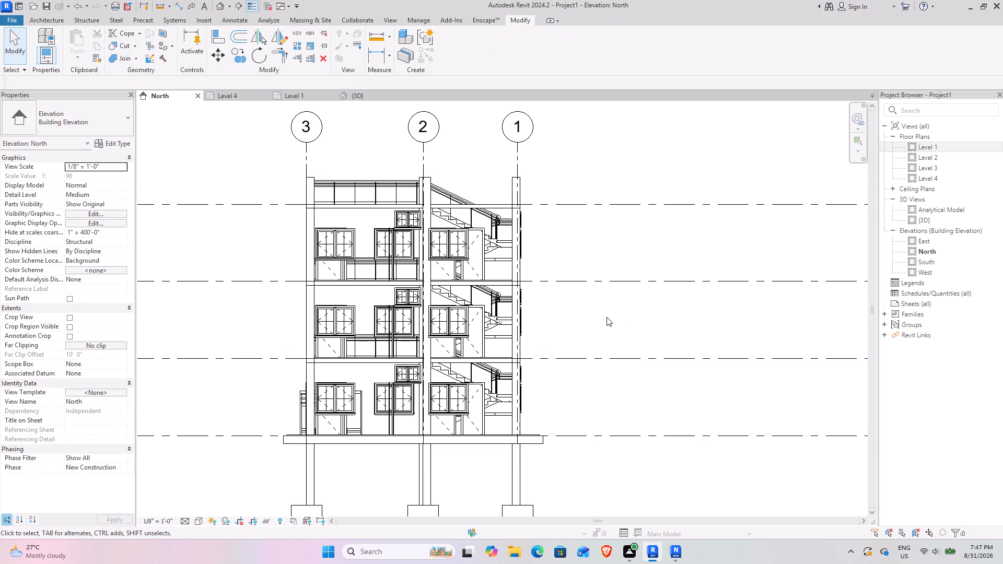
Inspect the extended columns against the floors, walls and footings from several sides in the 3D view.
middle_click_drag(585, 327, 505, 342, "shift")
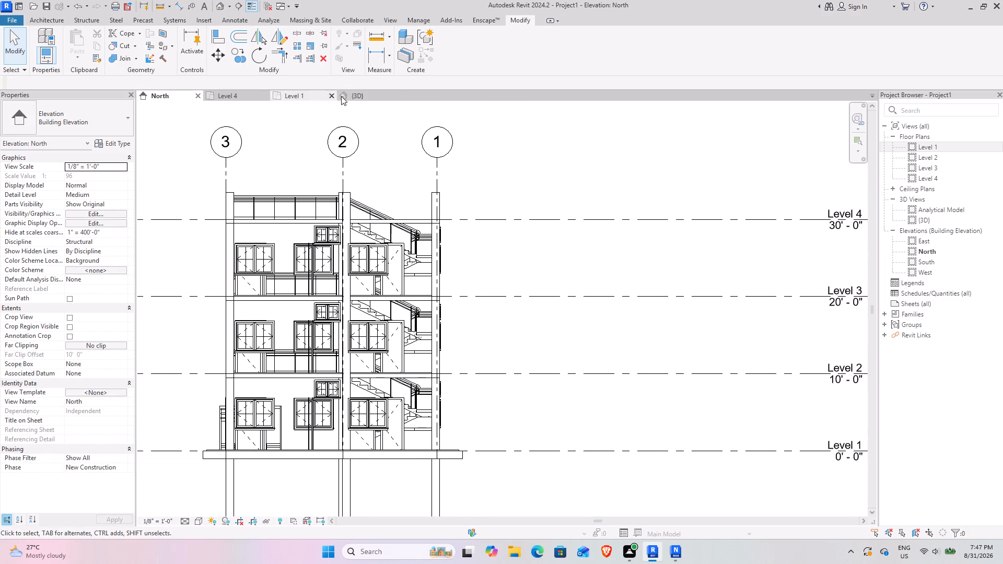
left_click(344, 96)
middle_click_drag(443, 252, 530, 222, "shift")
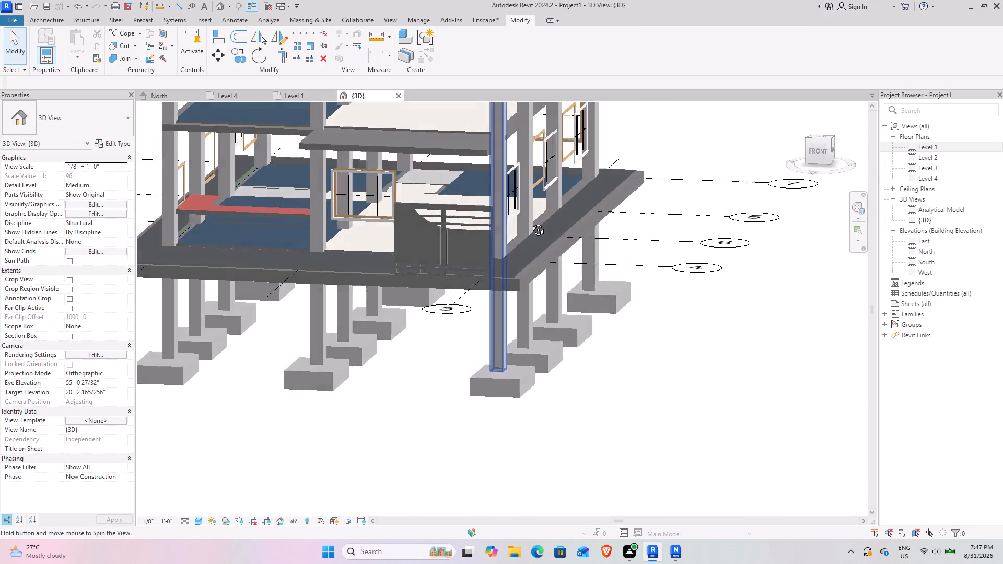
middle_click_drag(530, 222, 376, 300, "shift")
scroll(376, 300, "down", 4)
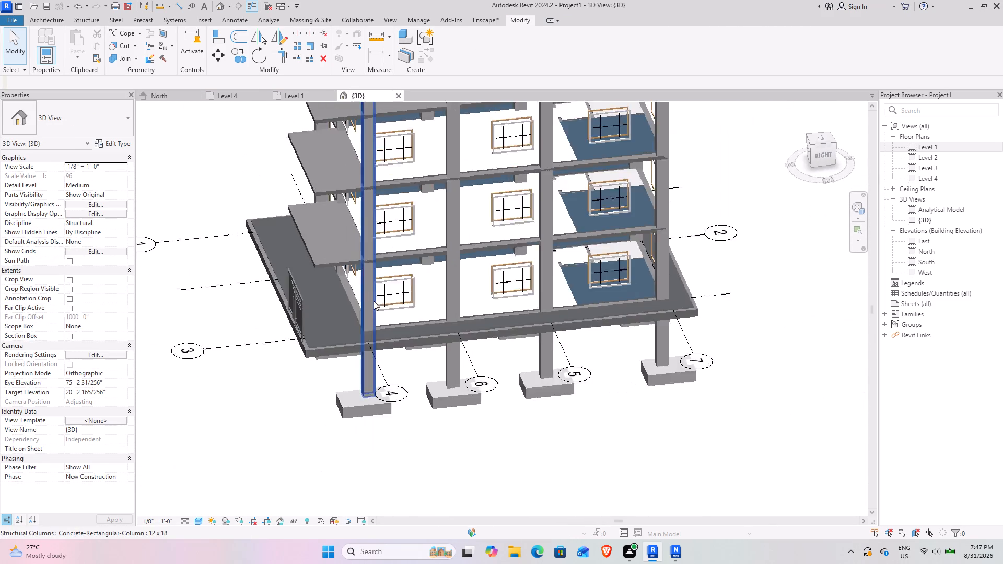
middle_click_drag(330, 293, 460, 293)
middle_click_drag(433, 258, 566, 154, "shift")
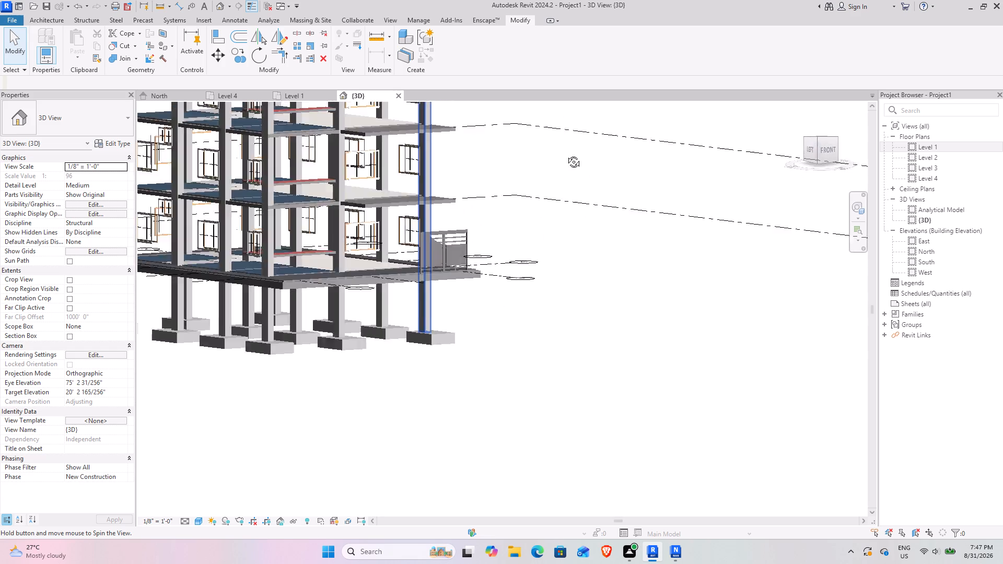
middle_click_drag(566, 154, 400, 330, "shift")
middle_click_drag(359, 309, 528, 144)
middle_click_drag(276, 298, 261, 265, "shift")
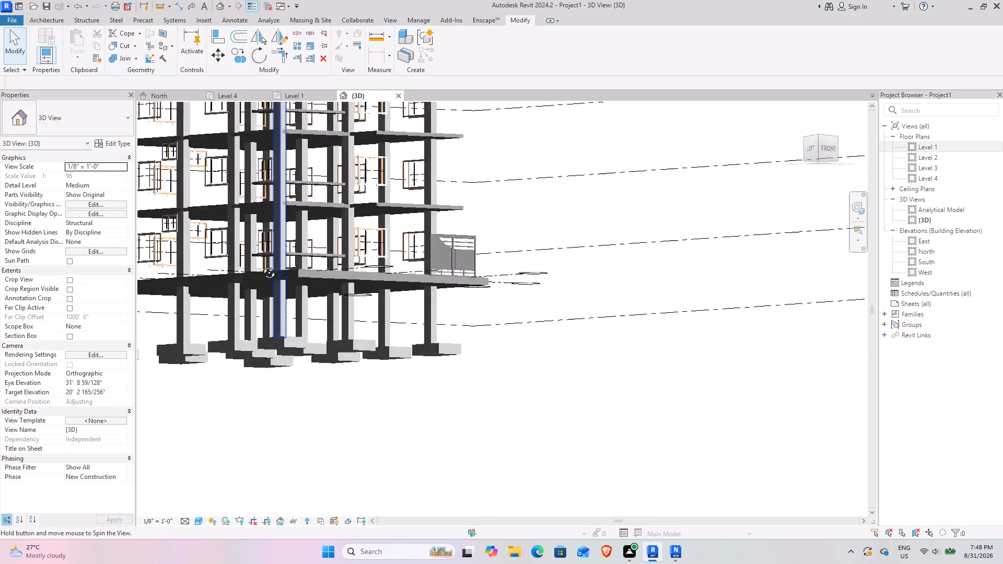
middle_click_drag(261, 265, 256, 305, "shift")
middle_click_drag(332, 307, 337, 369)
In the Level 1 plan, choose the Concrete-Rectangular Beam 12 x 24 type for placing beams.
left_click(297, 92)
scroll(362, 227, "down", 3)
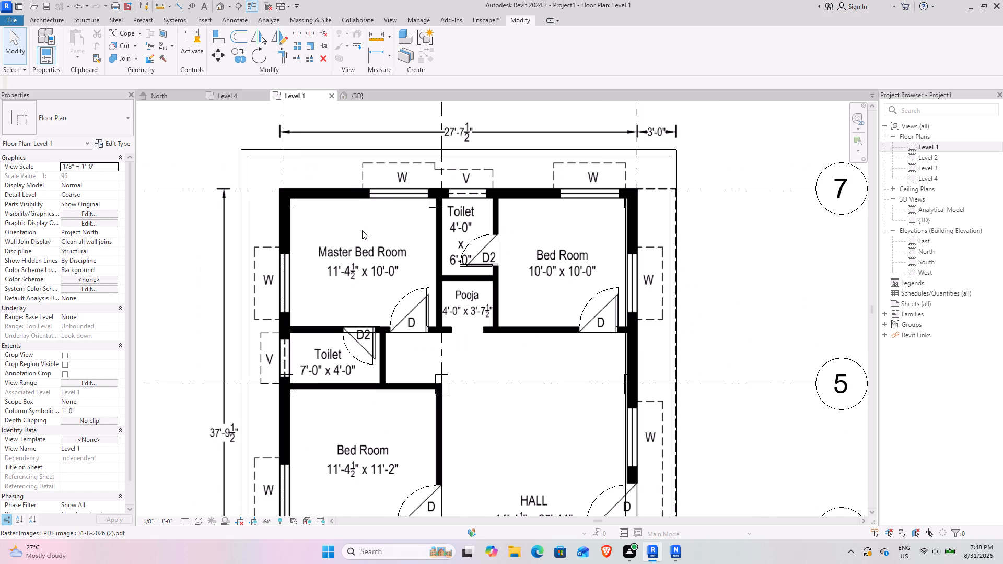
scroll(362, 230, "down", 1)
middle_click_drag(376, 236, 290, 248)
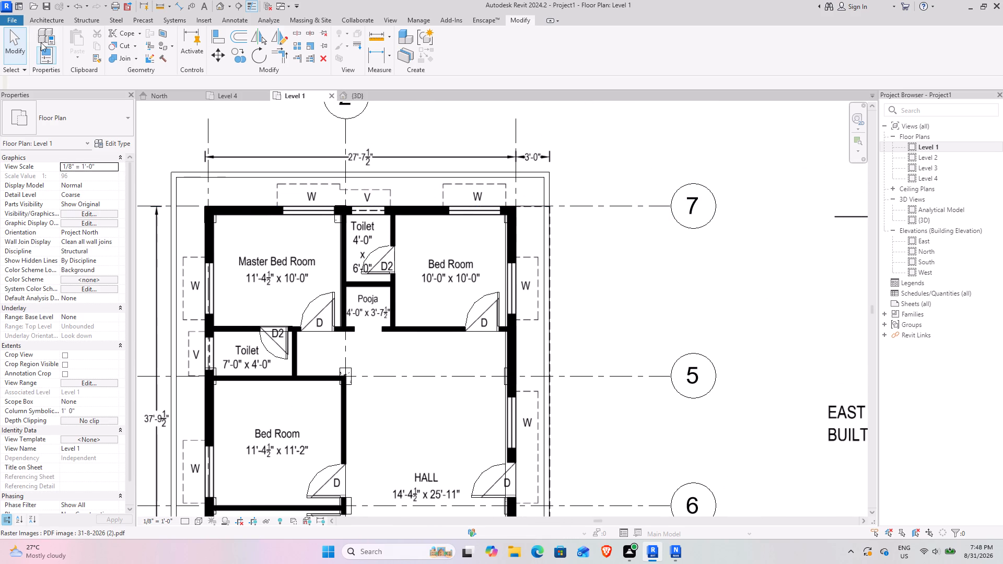
left_click(90, 15)
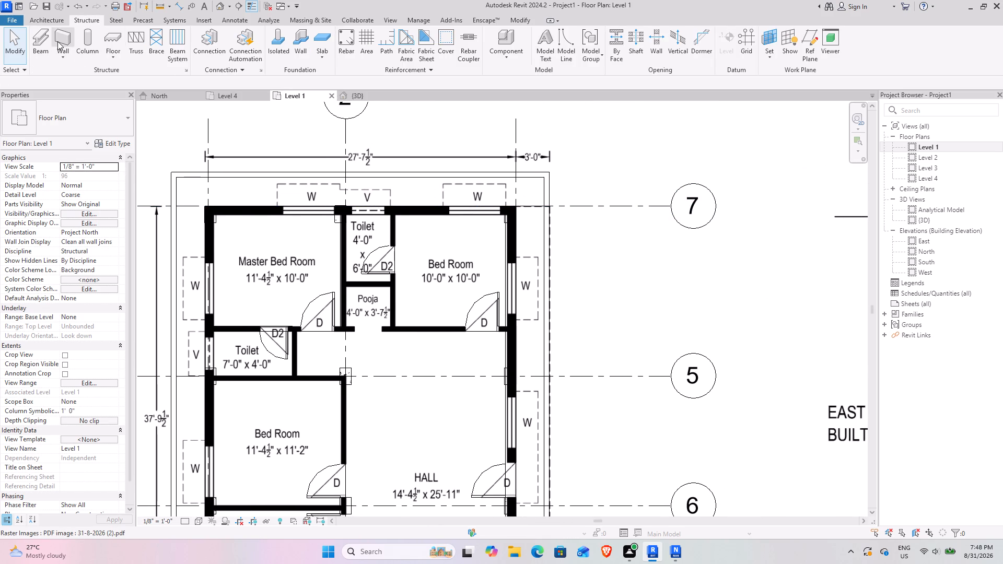
left_click(38, 43)
left_click(68, 125)
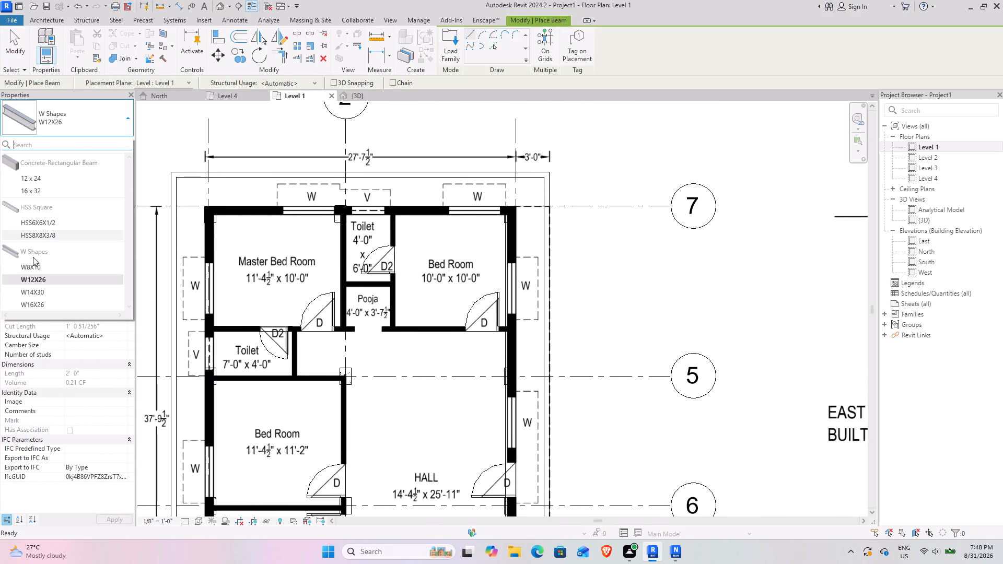
left_click(54, 179)
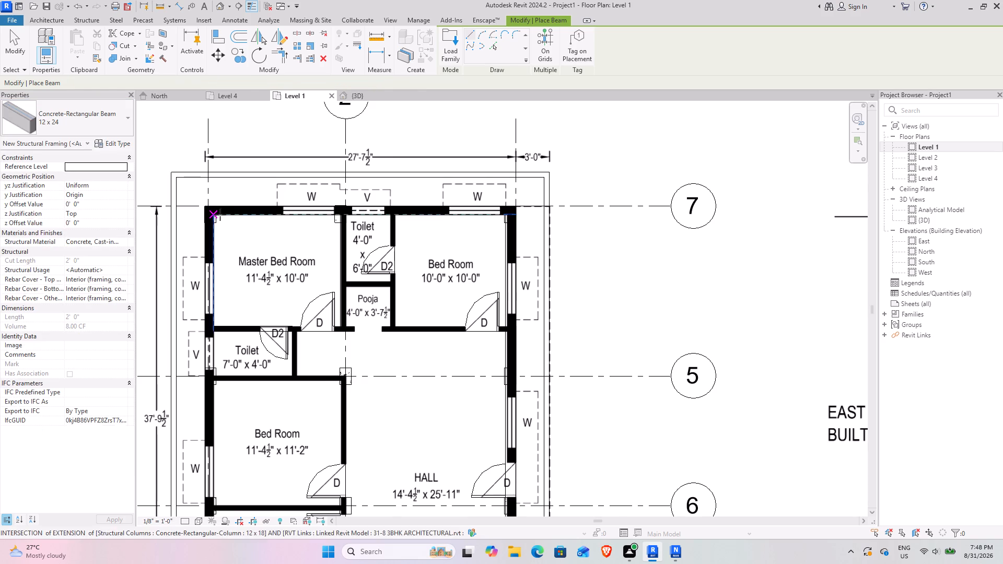
scroll(215, 210, "up", 7)
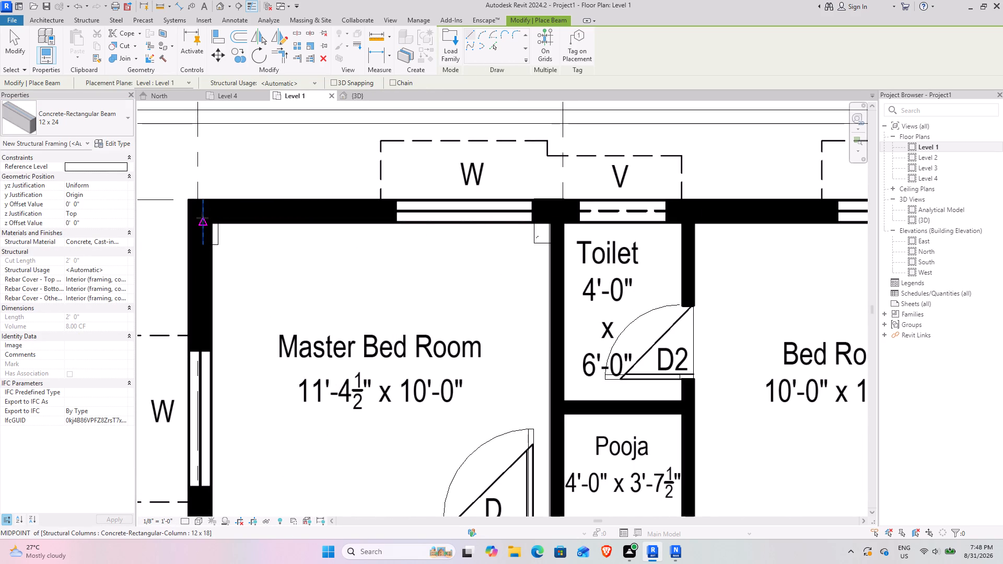
key("Escape")
key("Escape")
scroll(319, 234, "down", 9)
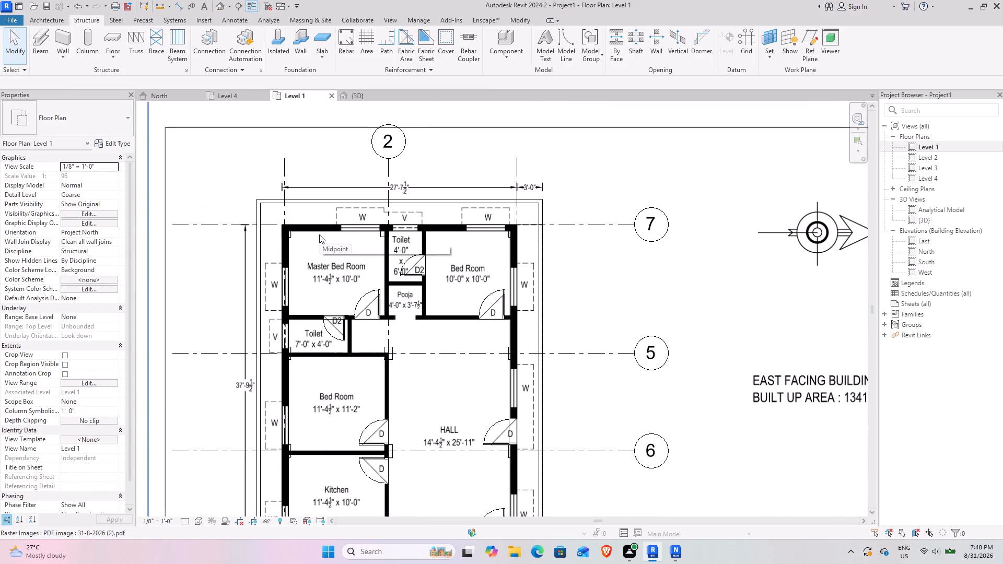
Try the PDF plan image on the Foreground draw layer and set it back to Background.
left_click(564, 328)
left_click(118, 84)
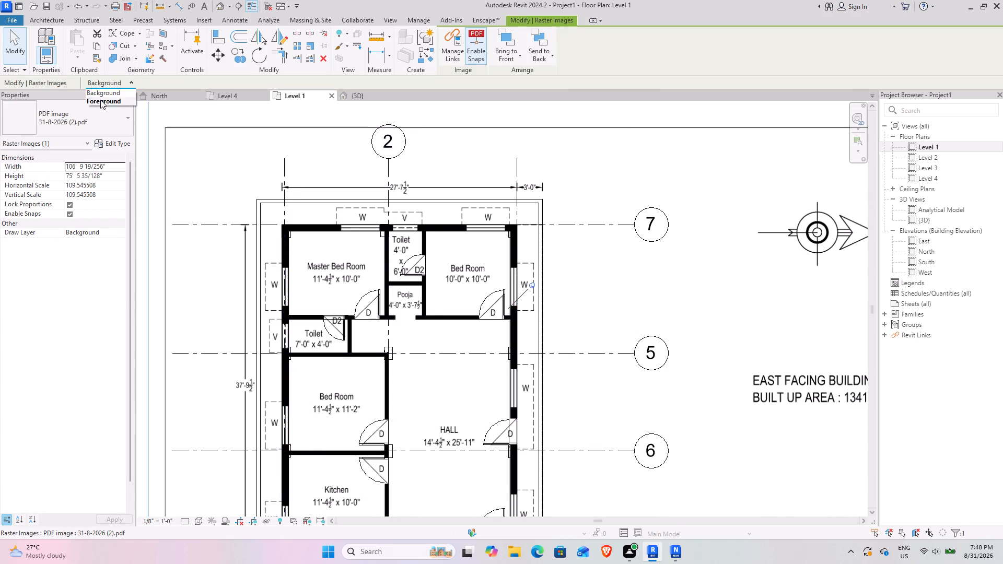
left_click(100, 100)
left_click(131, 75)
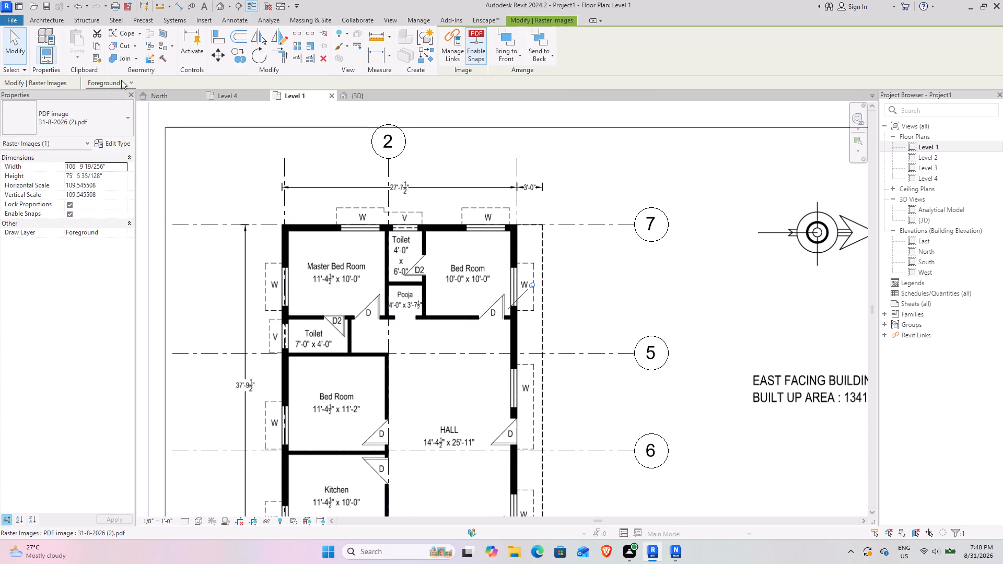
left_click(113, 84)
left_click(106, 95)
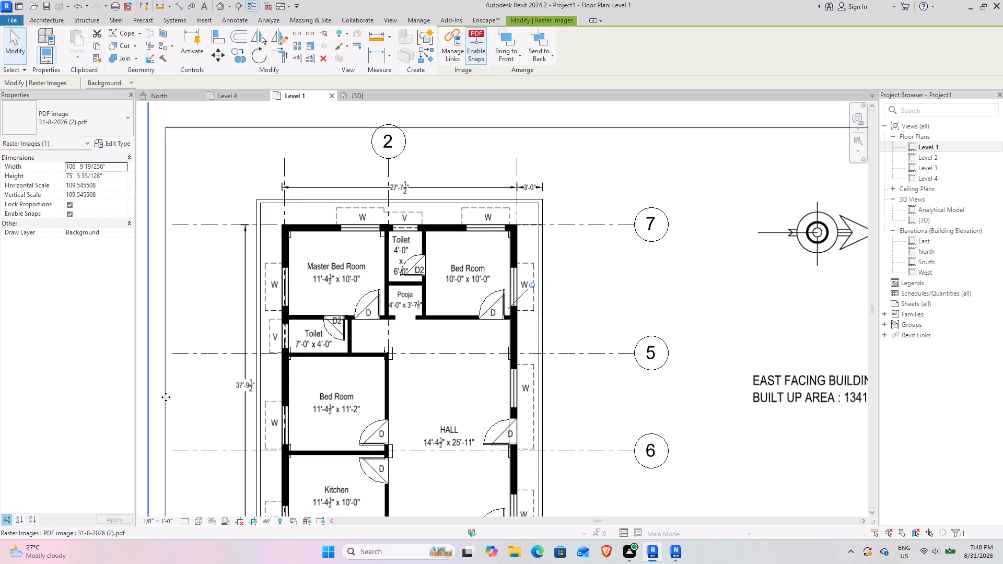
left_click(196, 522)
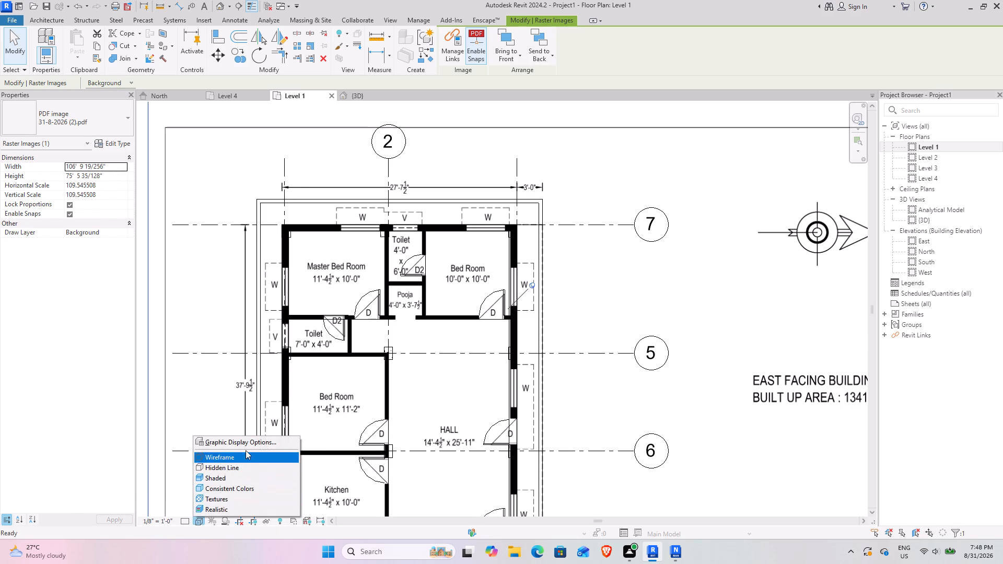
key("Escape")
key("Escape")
Temporarily hide the PDF plan image in the Level 1 plan.
left_click(556, 268)
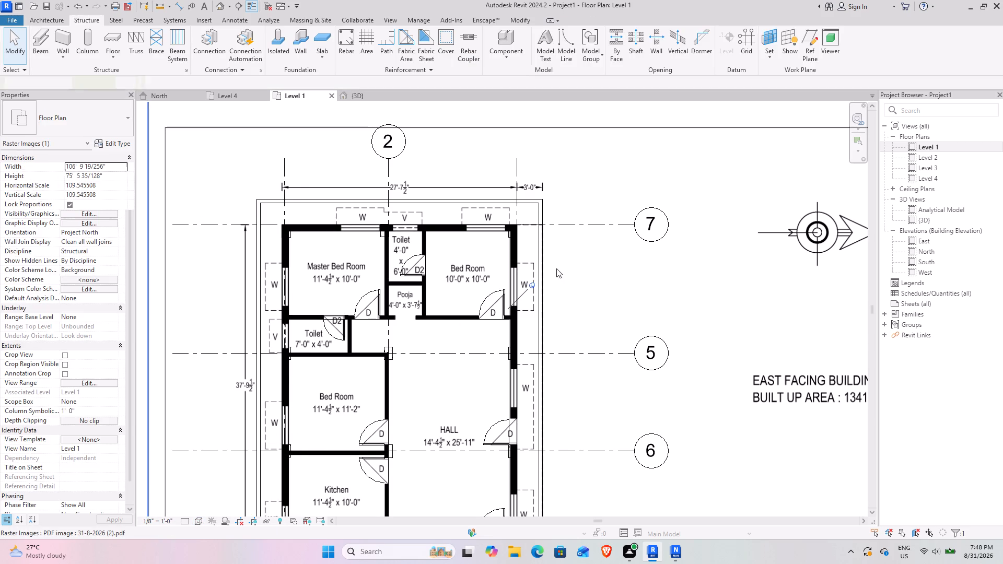
type("hh")
Place a 12 x 24 concrete beam about 12'-10" long in the Level 1 plan along grid 1, between the columns at grids 7 and 5.
middle_click_drag(259, 313, 253, 249)
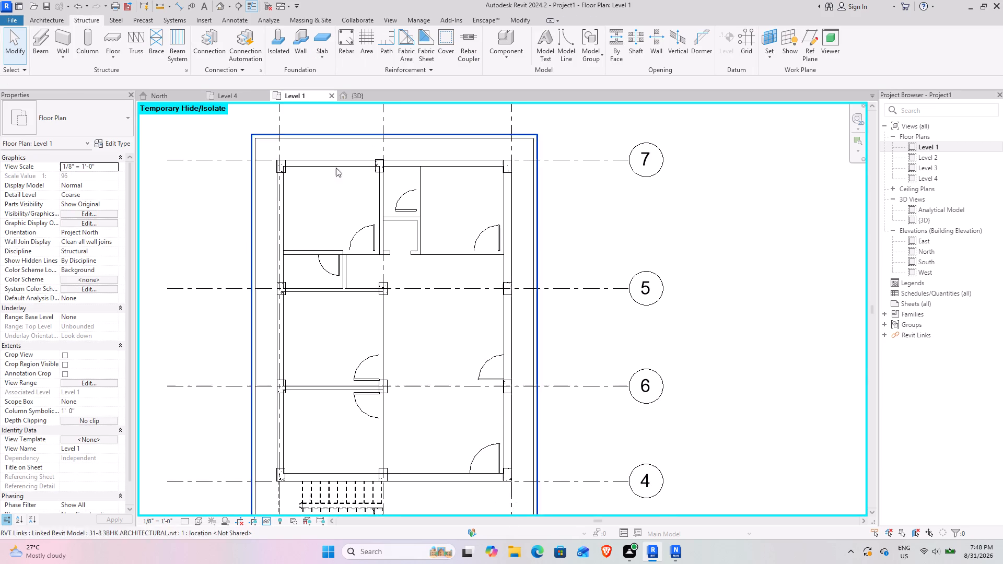
scroll(323, 162, "up", 5)
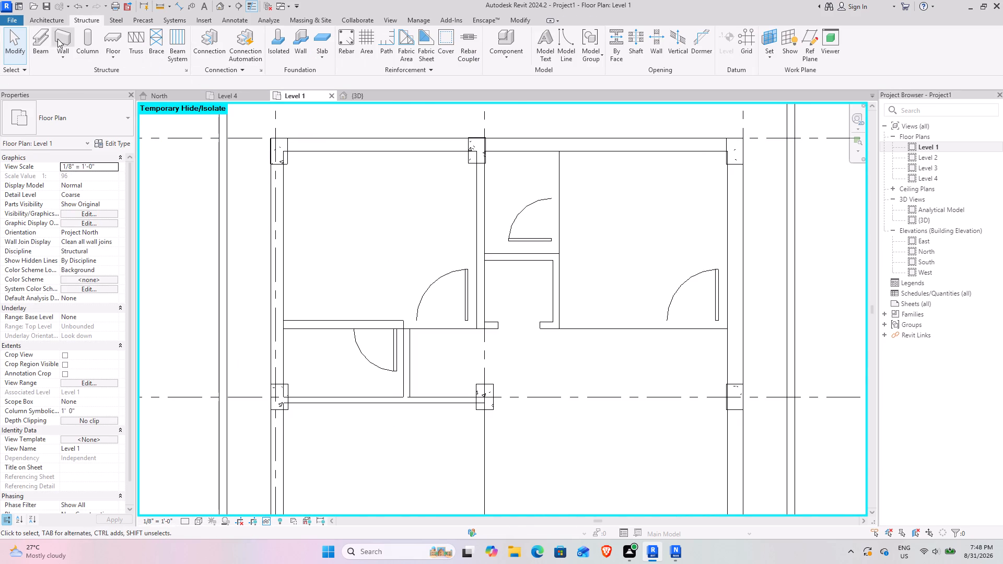
left_click(44, 36)
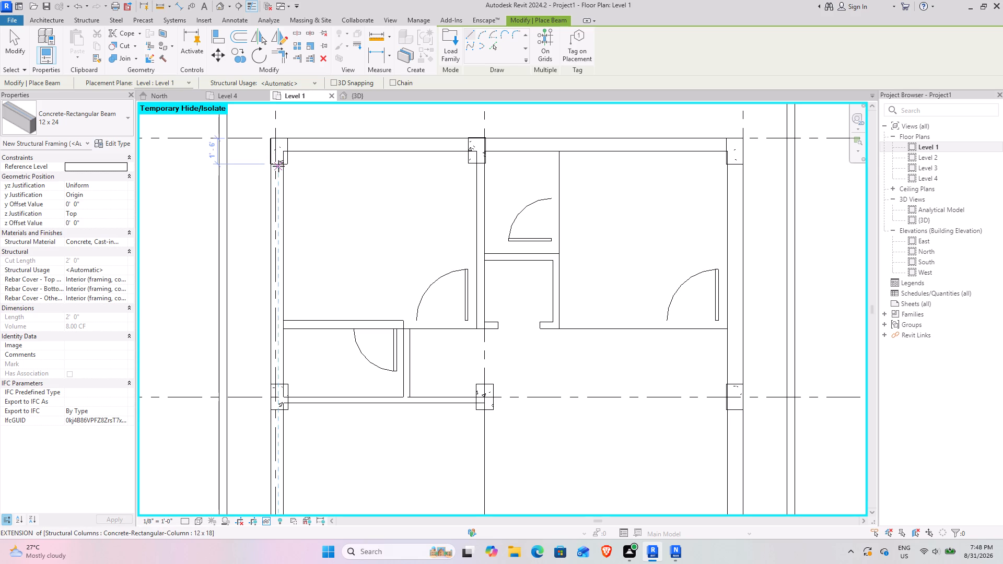
scroll(278, 161, "up", 7)
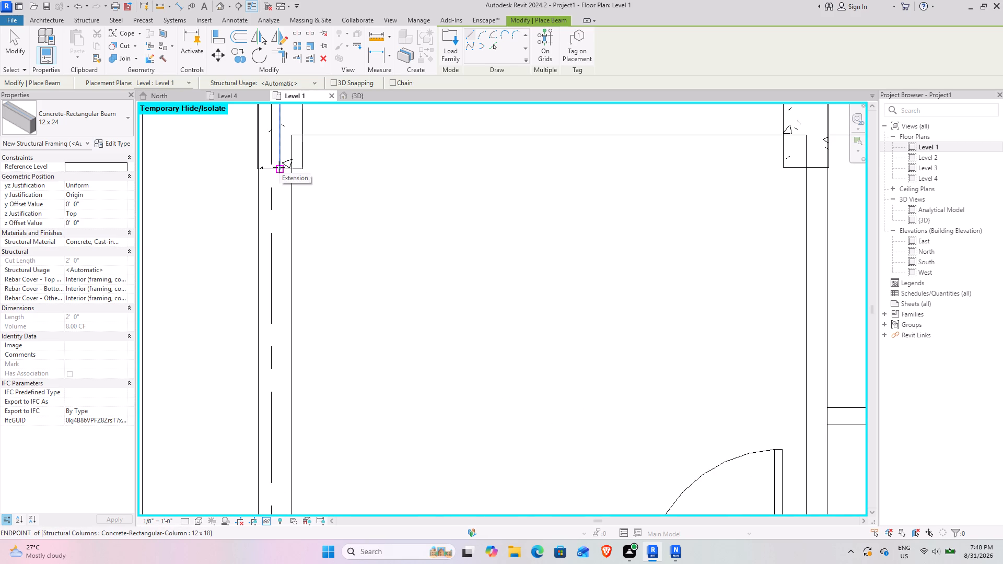
left_click(279, 167)
scroll(285, 258, "down", 7)
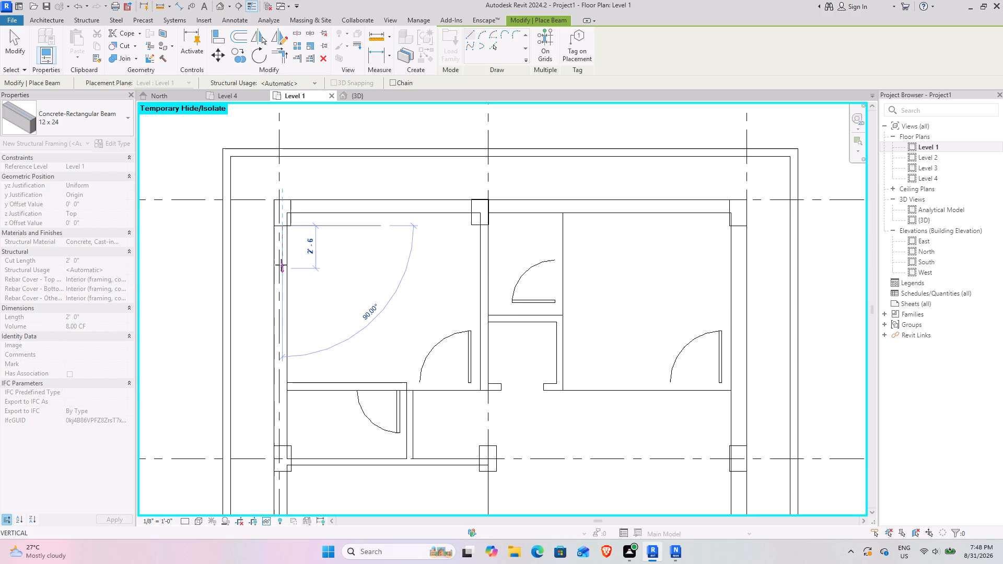
scroll(281, 265, "down", 4)
middle_click_drag(273, 277, 216, 184)
scroll(216, 184, "down", 3)
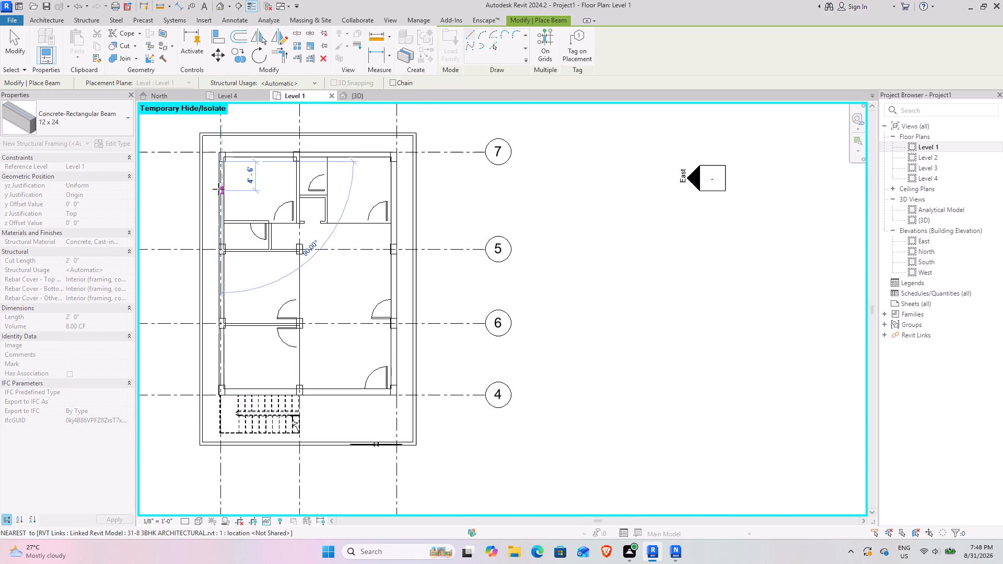
middle_click_drag(218, 189, 253, 266)
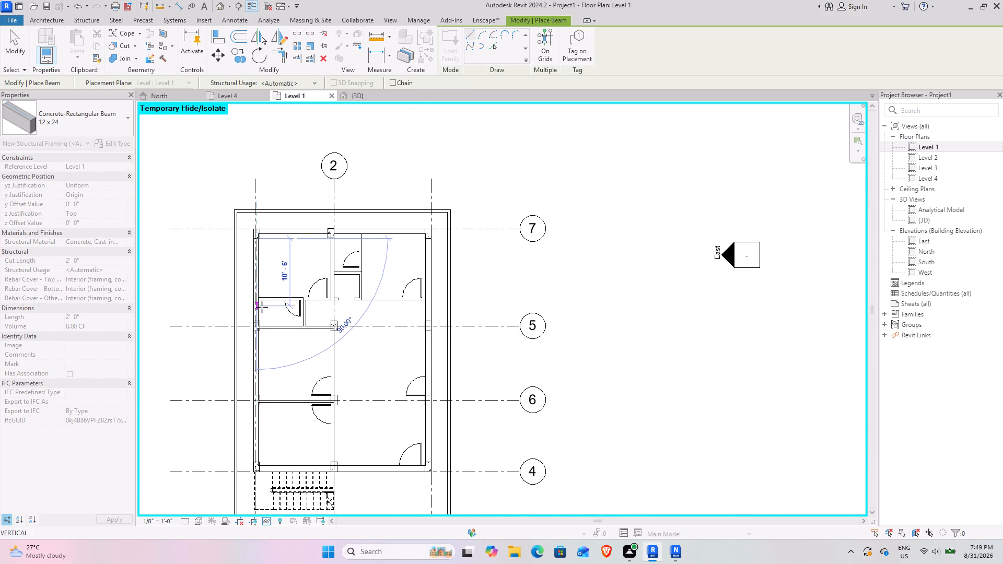
scroll(262, 307, "up", 15)
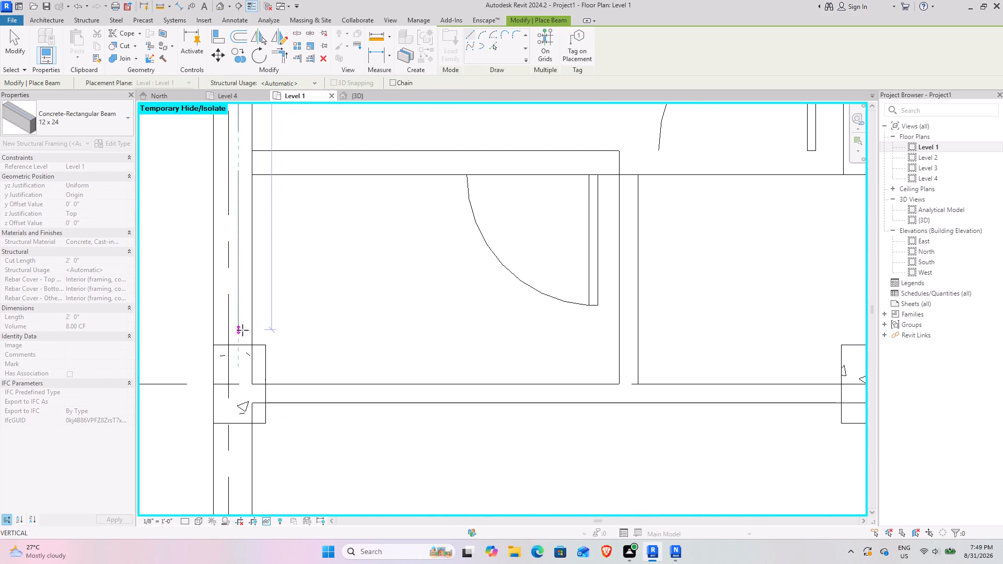
left_click(240, 344)
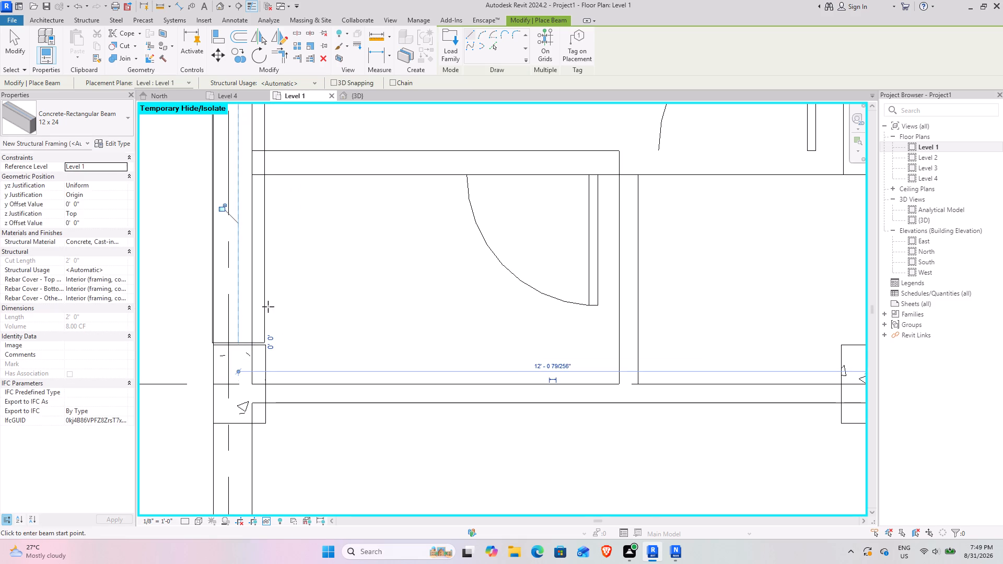
scroll(268, 307, "down", 4)
middle_click_drag(241, 373, 248, 179)
scroll(256, 256, "down", 4)
middle_click_drag(268, 220, 279, 422)
middle_click_drag(245, 260, 248, 324)
scroll(261, 219, "up", 8)
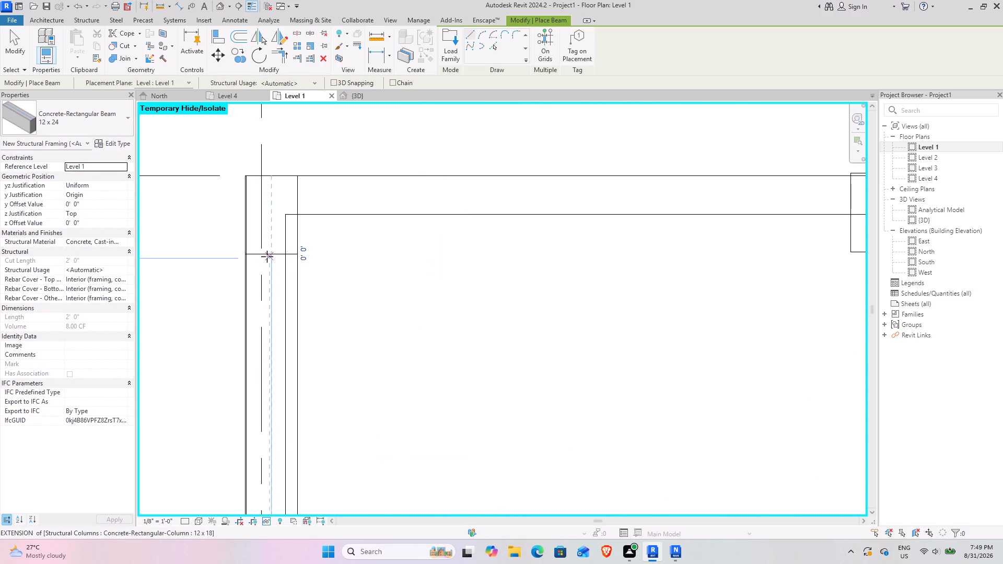
key("Escape")
key("Escape")
Inspect the new Level 1 beam against the slab, columns and footings from several sides in the 3D view.
left_click(349, 94)
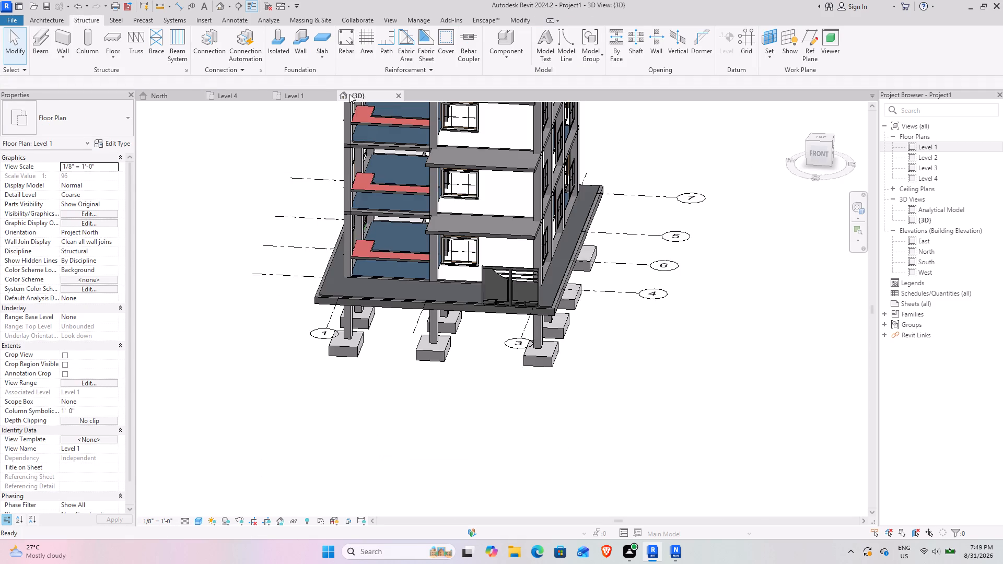
middle_click_drag(337, 346, 459, 244, "shift")
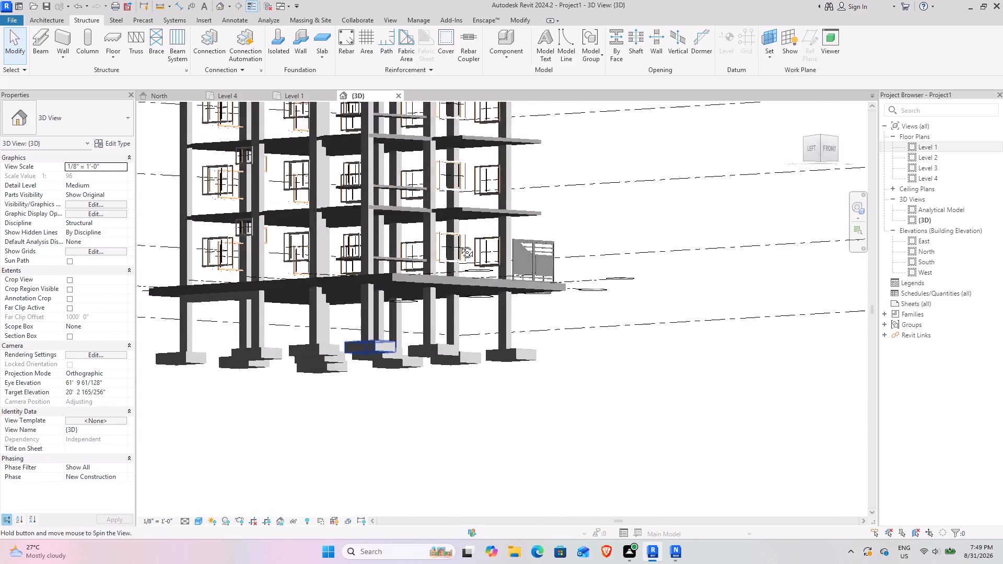
middle_click_drag(459, 244, 344, 262, "shift")
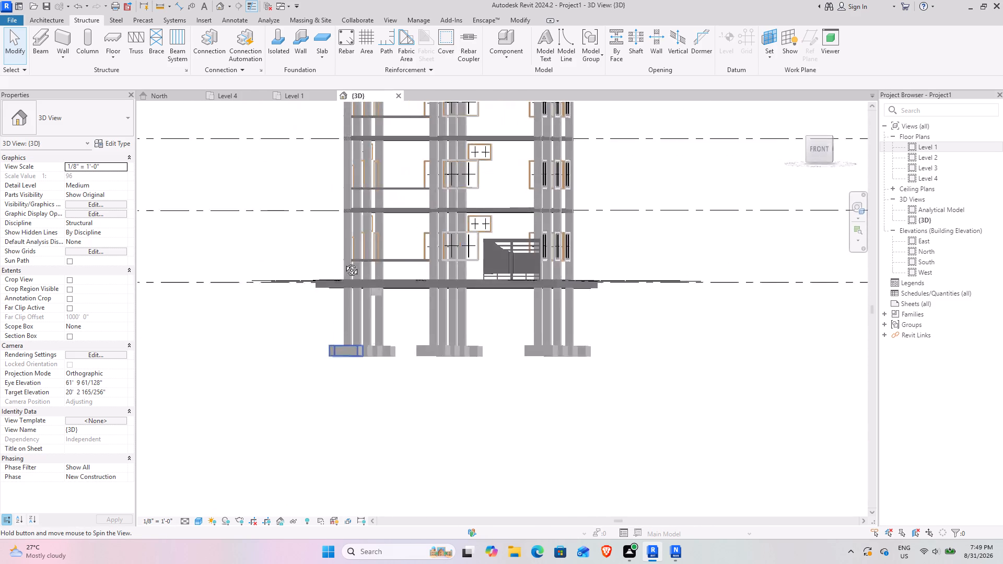
middle_click_drag(344, 262, 565, 289, "shift")
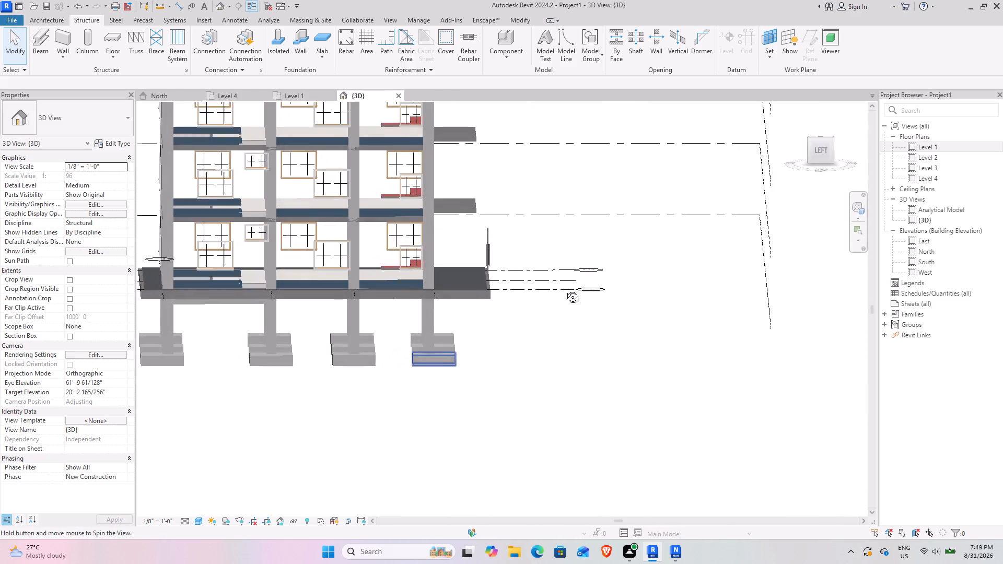
middle_click_drag(565, 289, 537, 242, "shift")
scroll(240, 313, "up", 7)
middle_click_drag(236, 311, 257, 315, "shift")
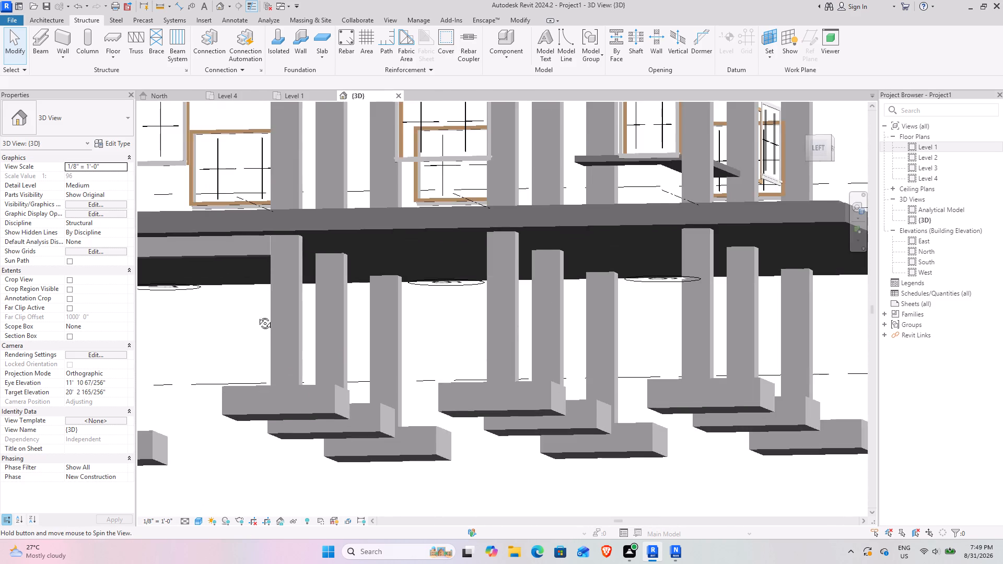
middle_click_drag(257, 315, 291, 336, "shift")
left_click(315, 275)
scroll(353, 324, "down", 8)
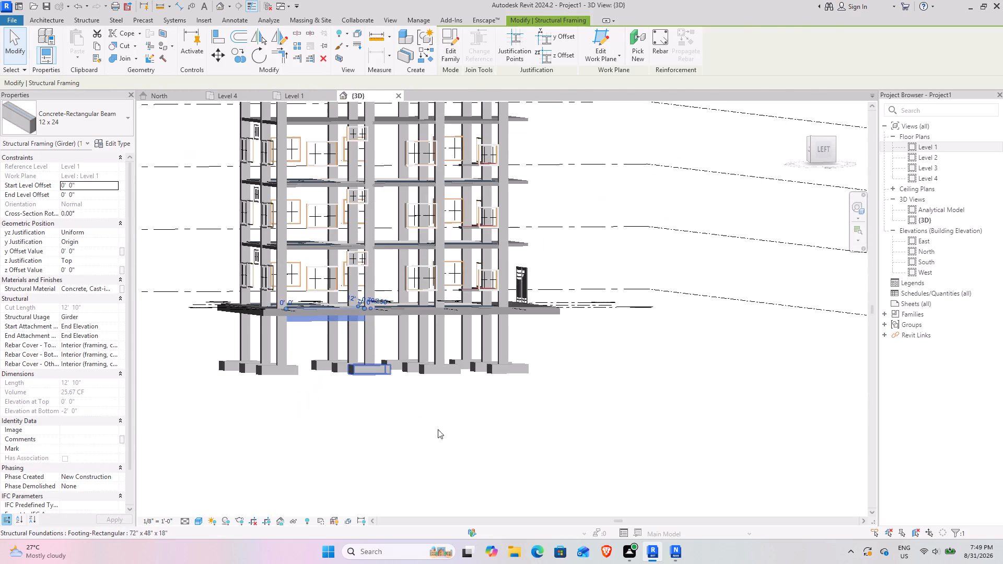
left_click(460, 441)
middle_click_drag(436, 440, 306, 459, "shift")
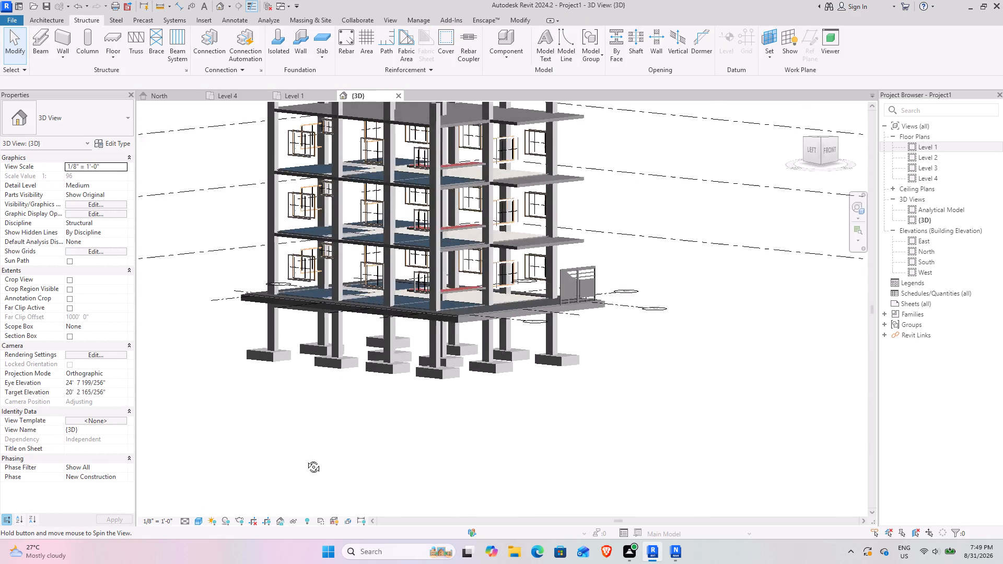
middle_click_drag(306, 459, 520, 385, "shift")
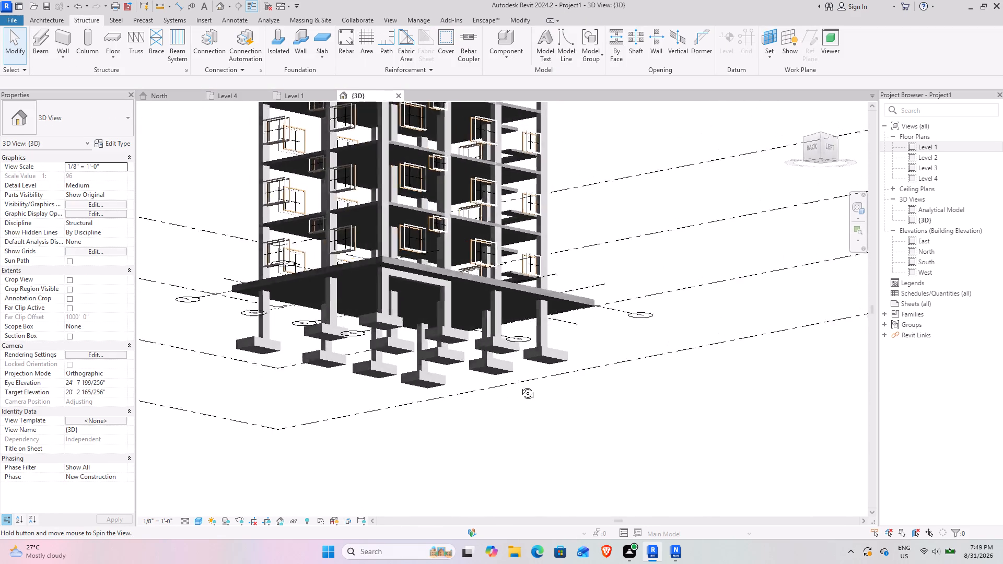
middle_click_drag(520, 385, 241, 452, "shift")
middle_click_drag(353, 399, 436, 442)
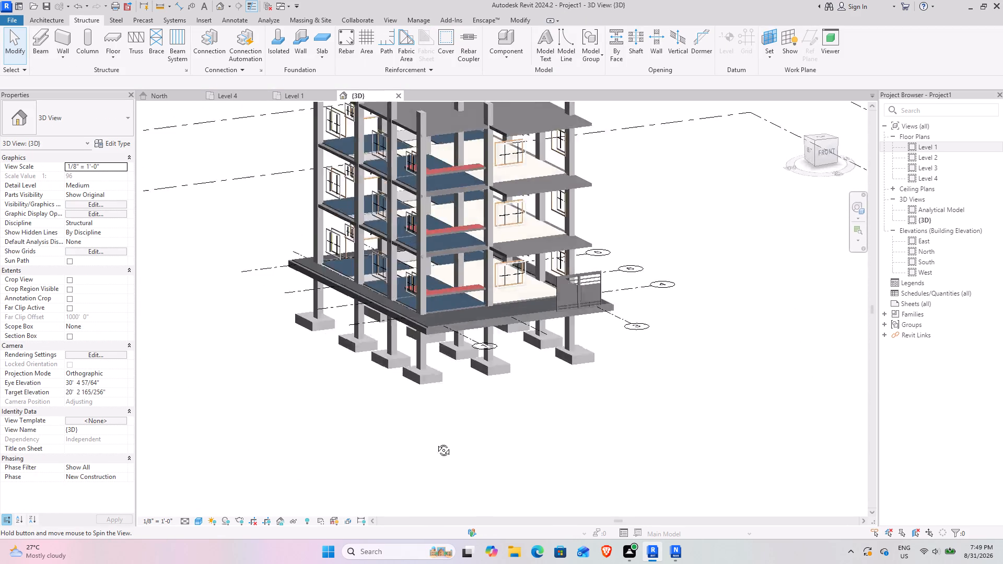
middle_click_drag(436, 442, 346, 399)
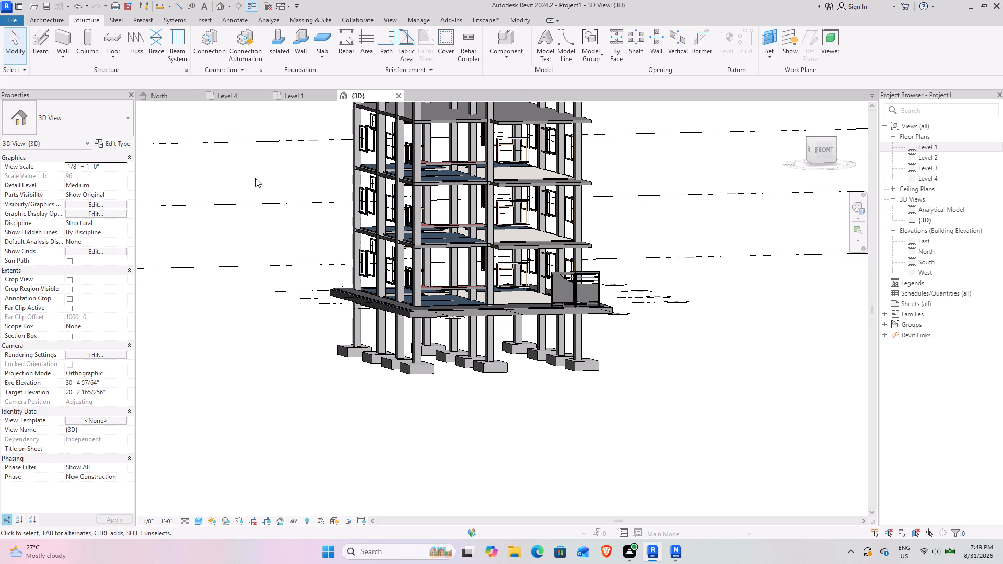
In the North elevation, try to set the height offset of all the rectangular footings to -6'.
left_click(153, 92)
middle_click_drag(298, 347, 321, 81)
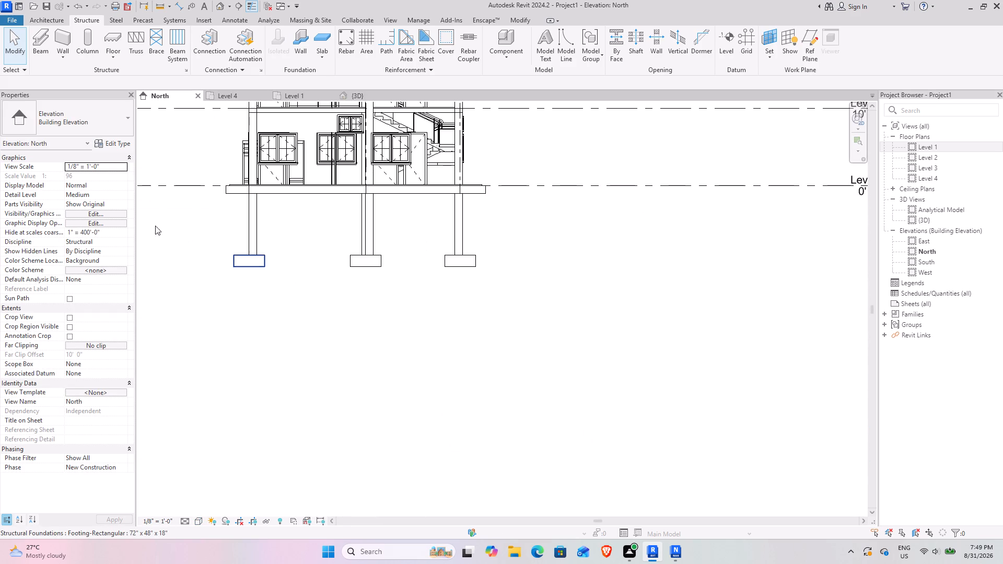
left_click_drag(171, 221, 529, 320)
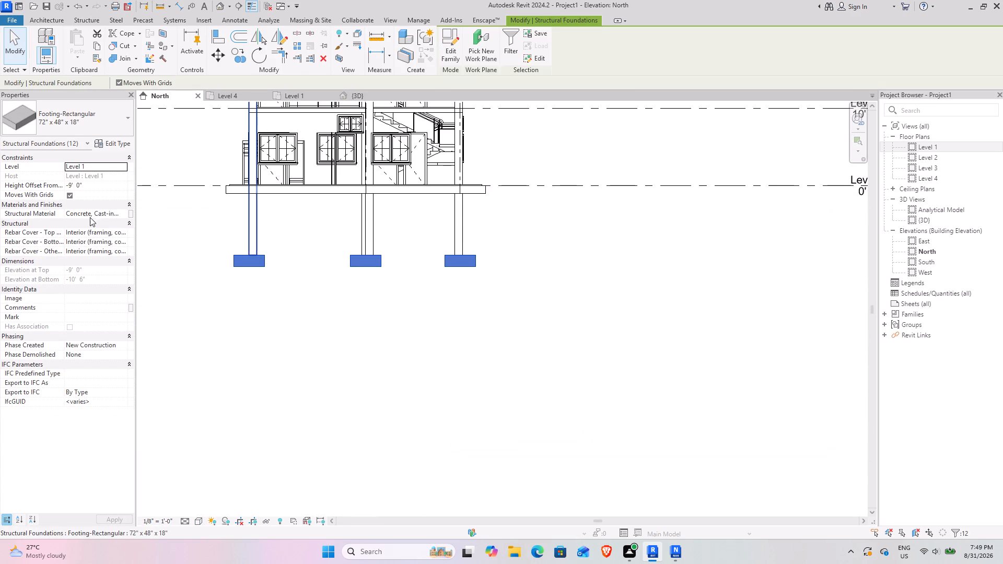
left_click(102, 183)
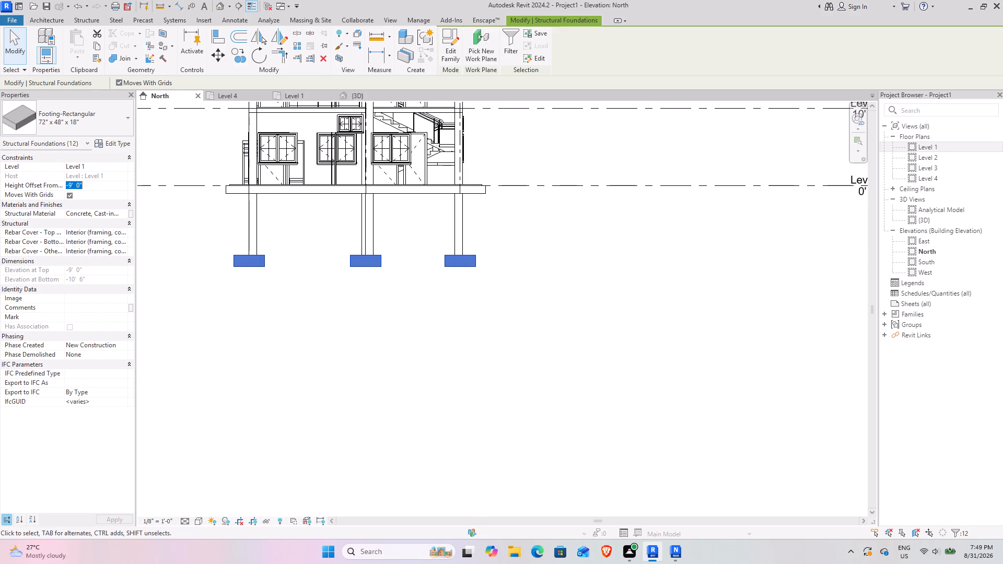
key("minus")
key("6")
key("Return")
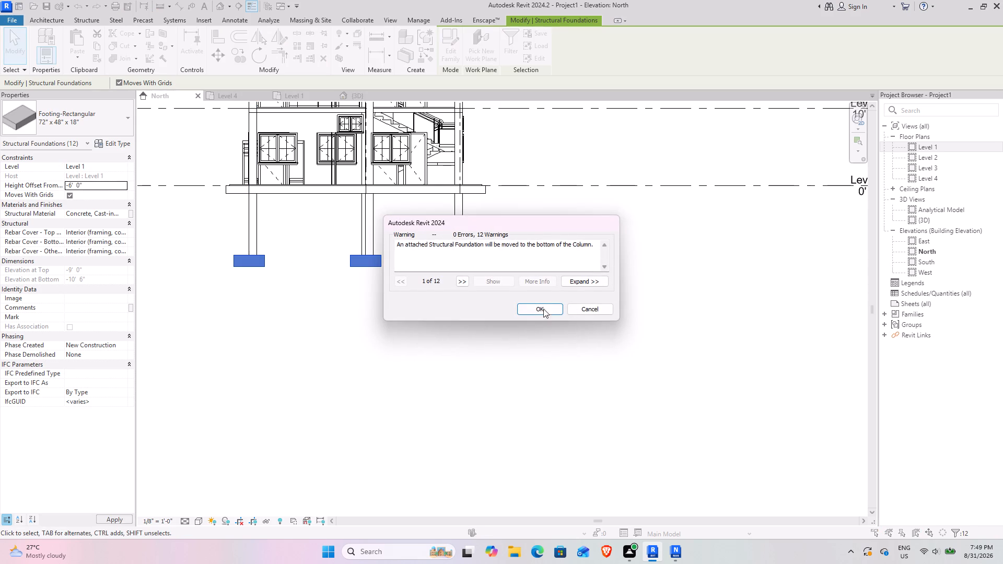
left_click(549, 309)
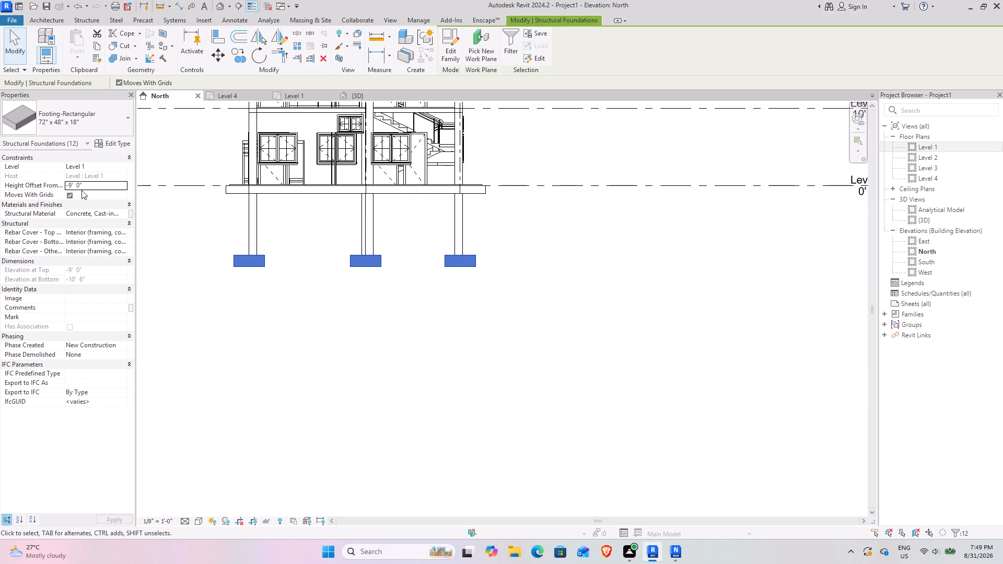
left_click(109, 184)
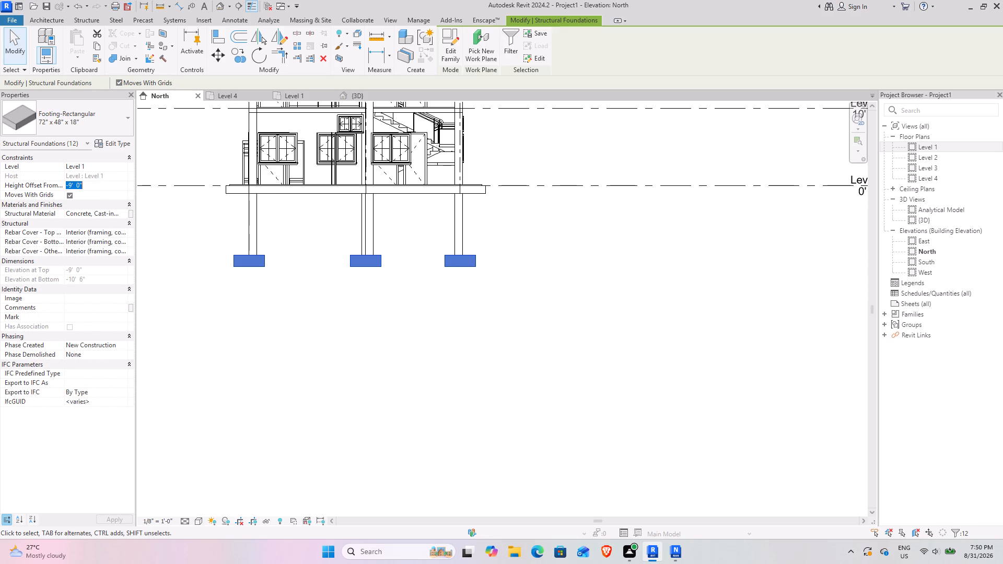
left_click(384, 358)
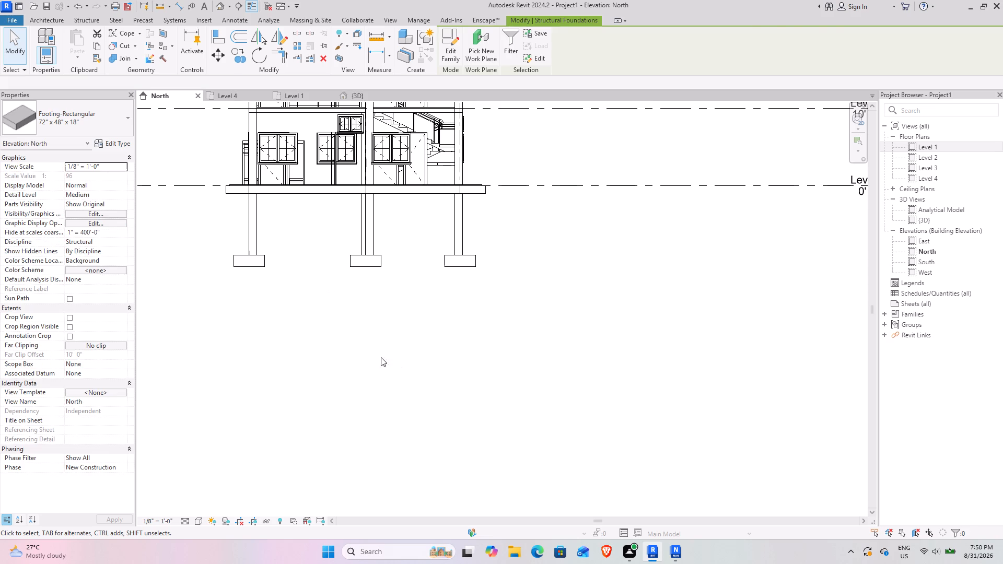
Measure the column height from the underside of the ground slab to the footing top in the North elevation.
left_click(161, 8)
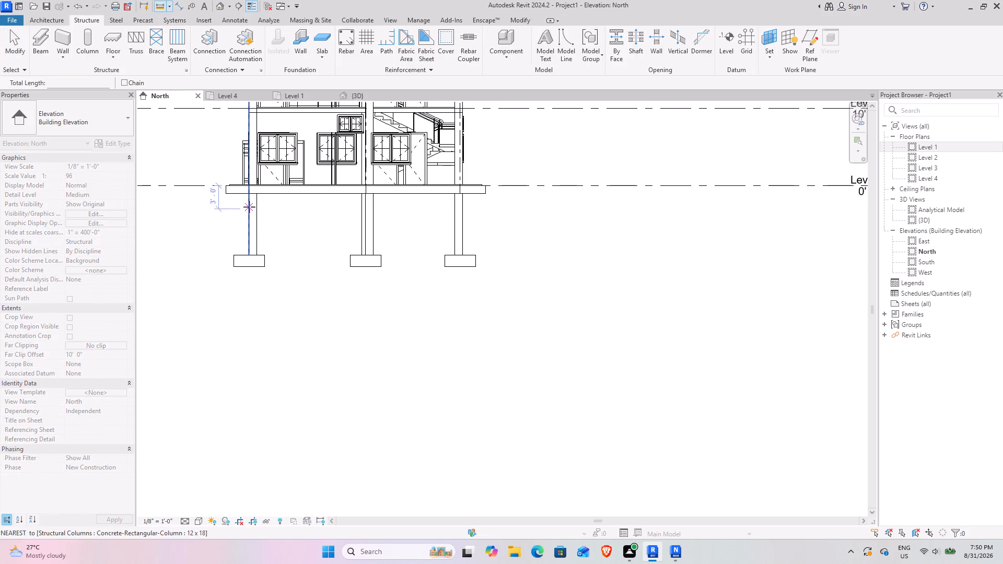
left_click(255, 194)
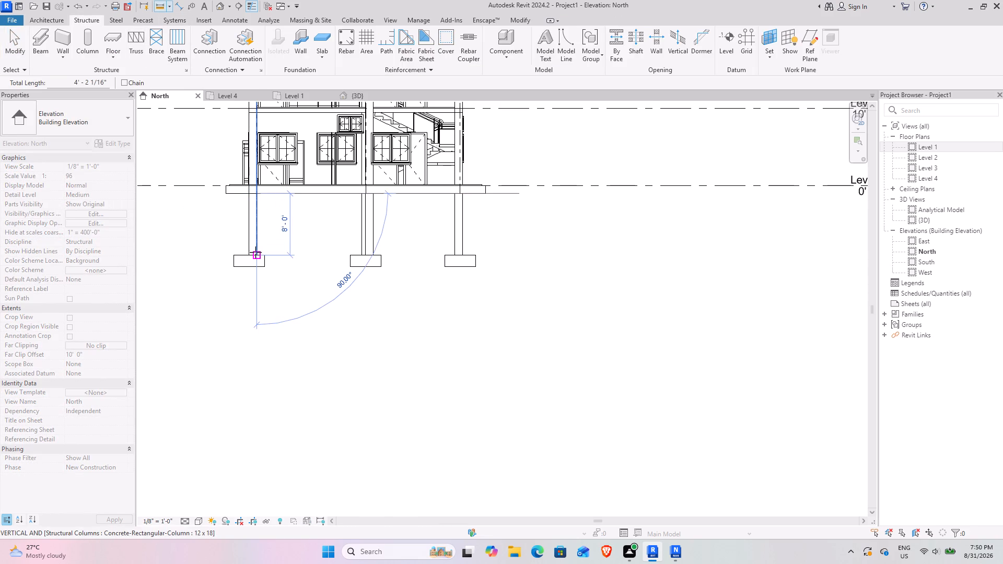
left_click(0, 46)
left_click(24, 48)
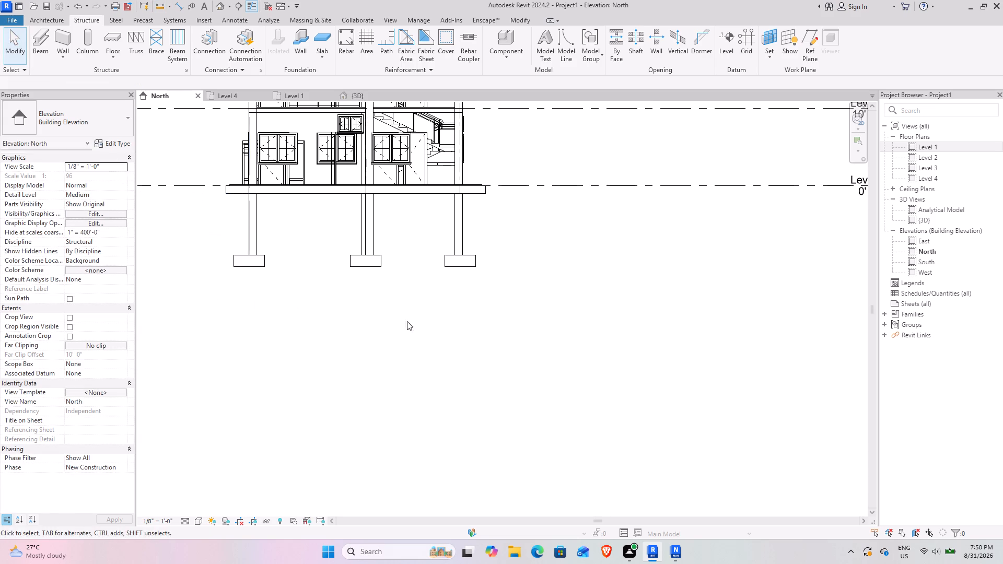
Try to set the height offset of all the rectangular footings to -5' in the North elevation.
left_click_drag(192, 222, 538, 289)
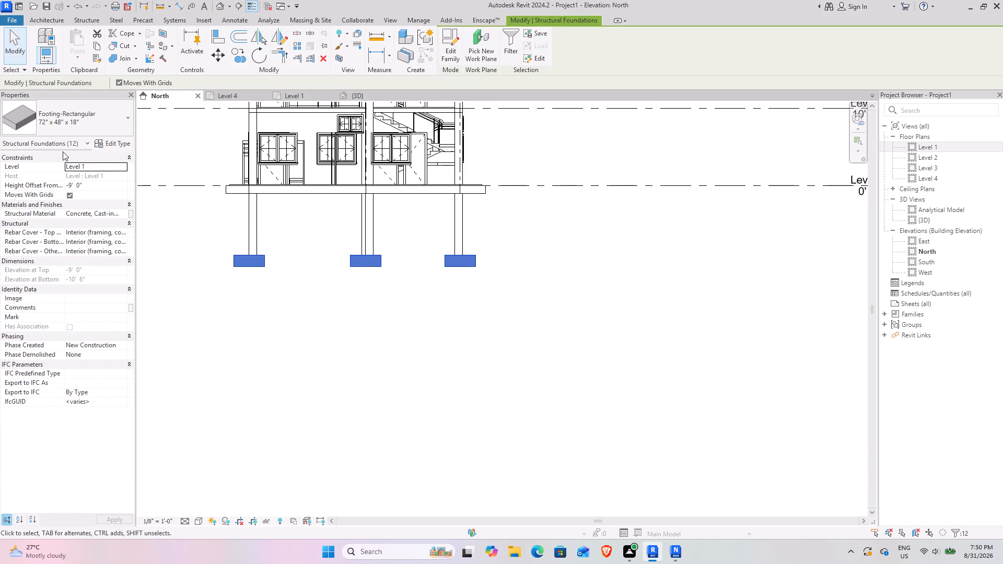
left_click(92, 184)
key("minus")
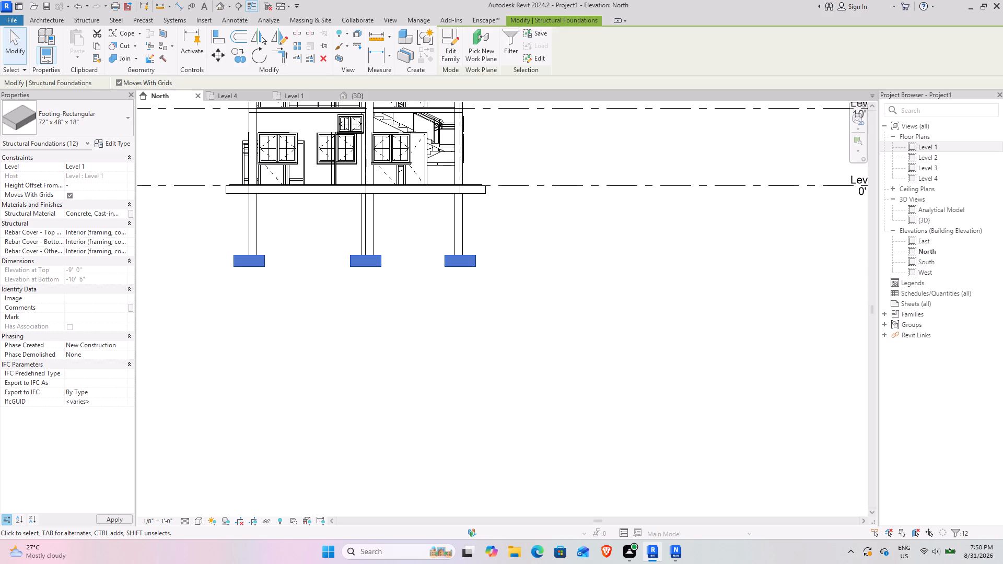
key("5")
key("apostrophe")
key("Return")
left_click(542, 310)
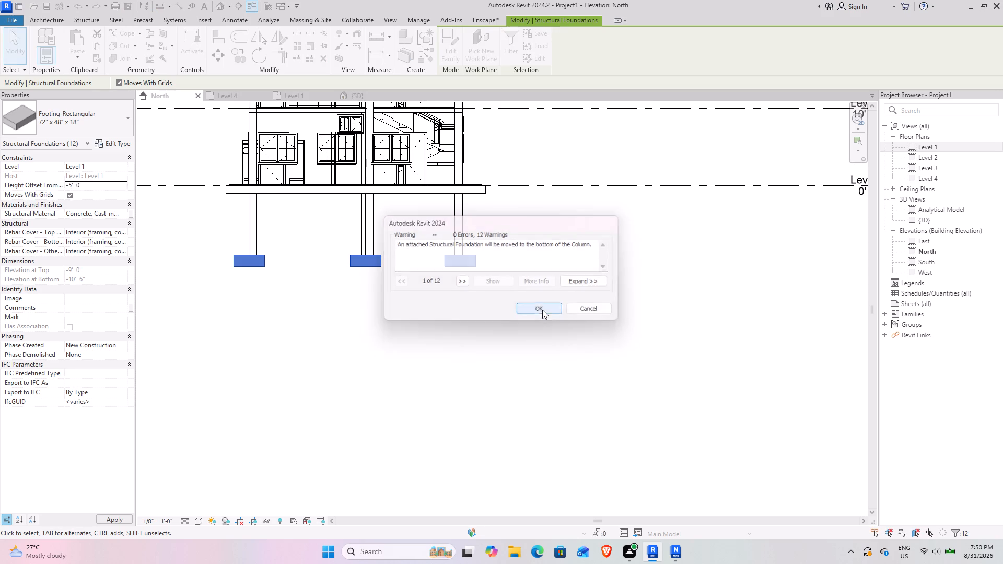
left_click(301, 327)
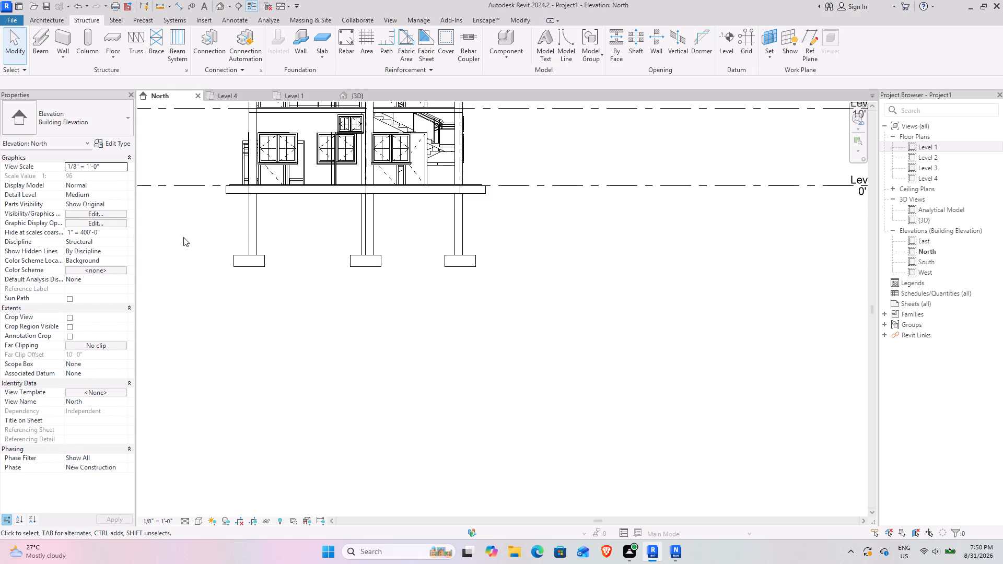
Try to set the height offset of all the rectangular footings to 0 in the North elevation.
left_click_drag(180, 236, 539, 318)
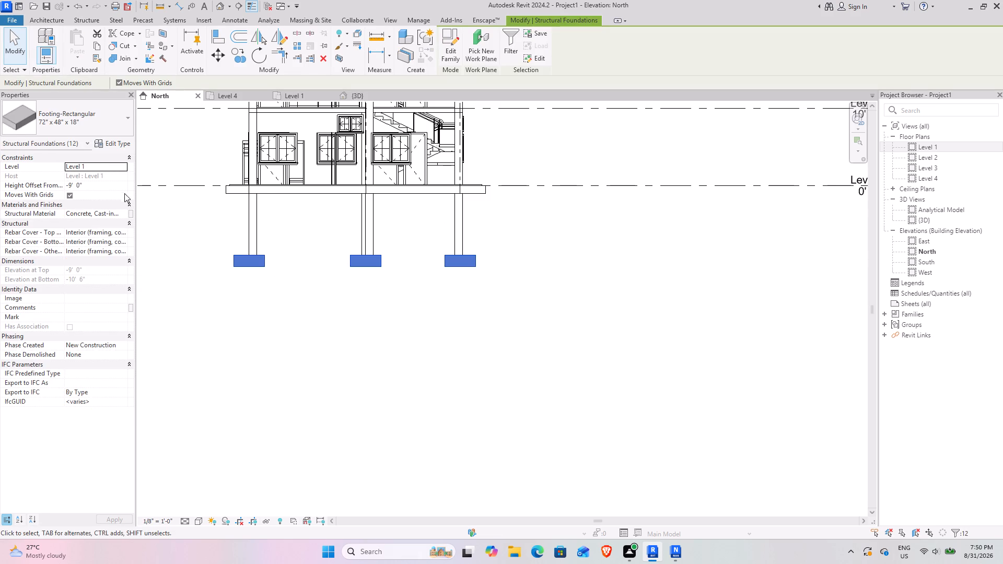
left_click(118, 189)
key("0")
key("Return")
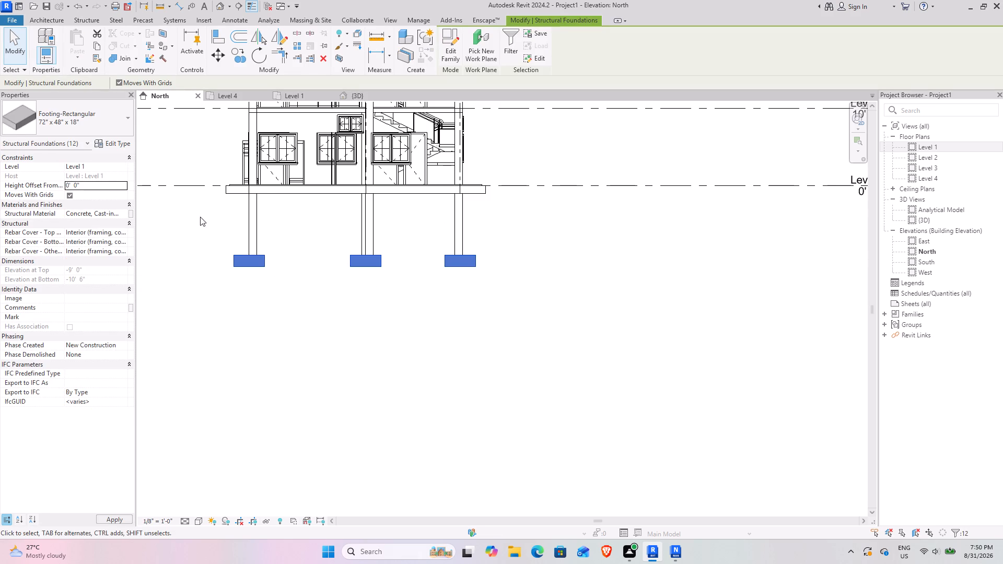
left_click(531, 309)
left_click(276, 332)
Set the base offset of all the 12 x 18 concrete columns to -6' from Level 1, bringing the attached footings along.
left_click_drag(539, 334, 228, 239)
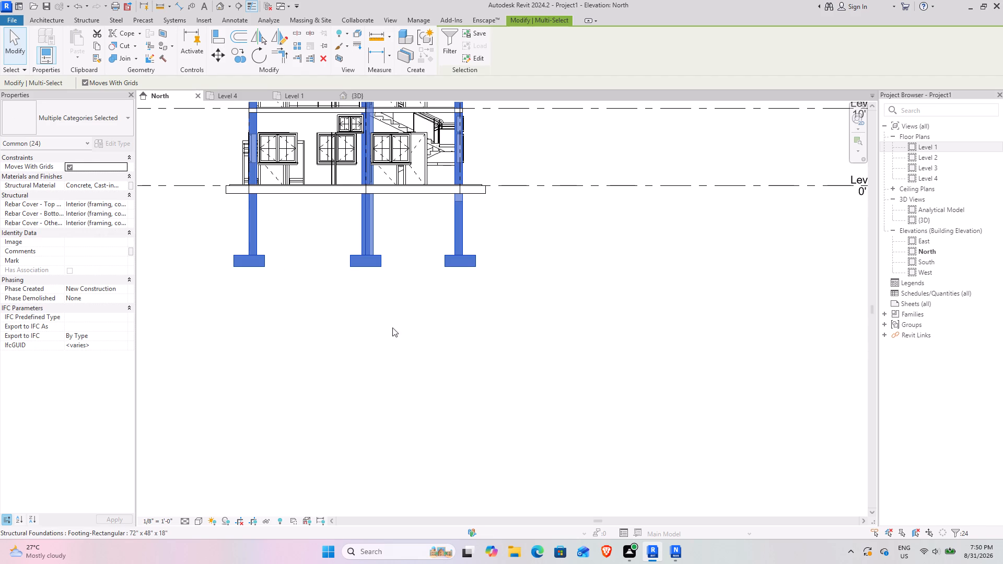
left_click(318, 331)
left_click_drag(519, 239, 442, 220)
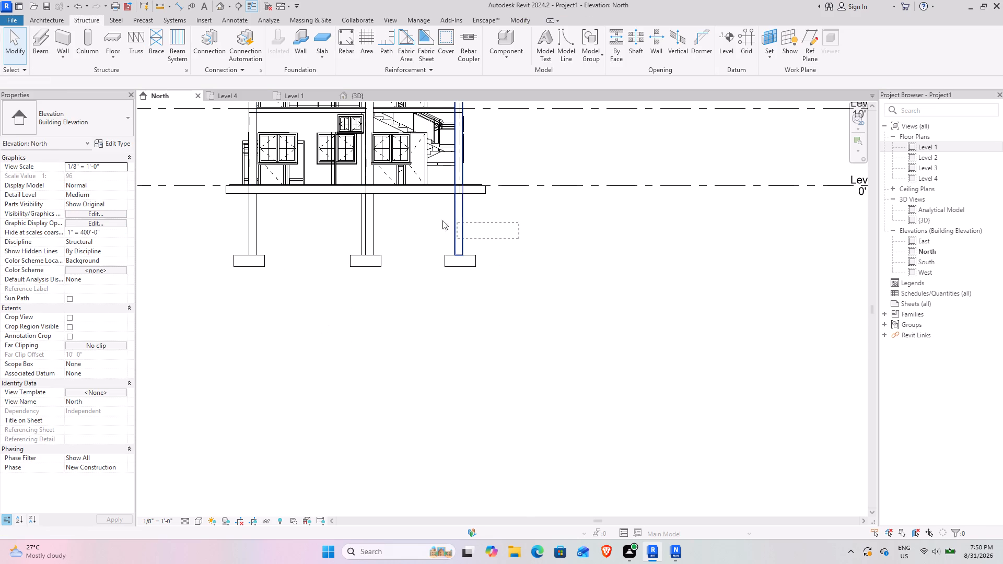
left_click_drag(442, 220, 193, 213)
middle_click_drag(200, 213, 236, 268)
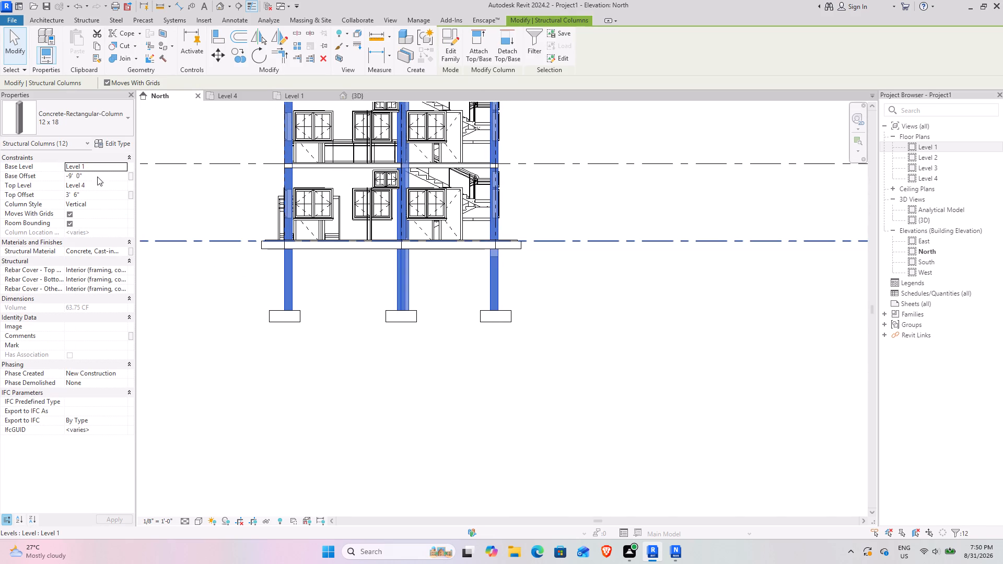
left_click(97, 177)
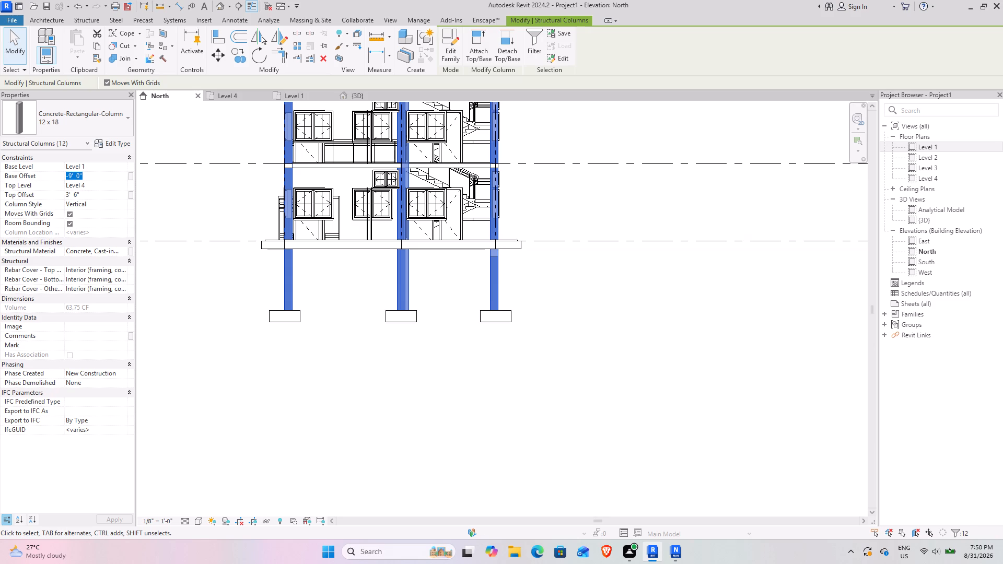
key("minus")
type("6'")
key("Return")
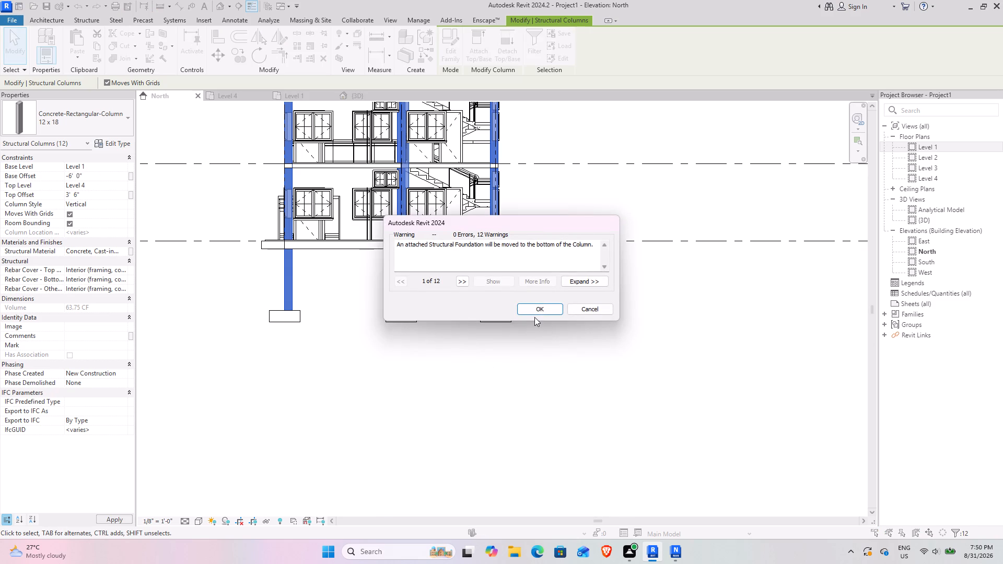
left_click(533, 309)
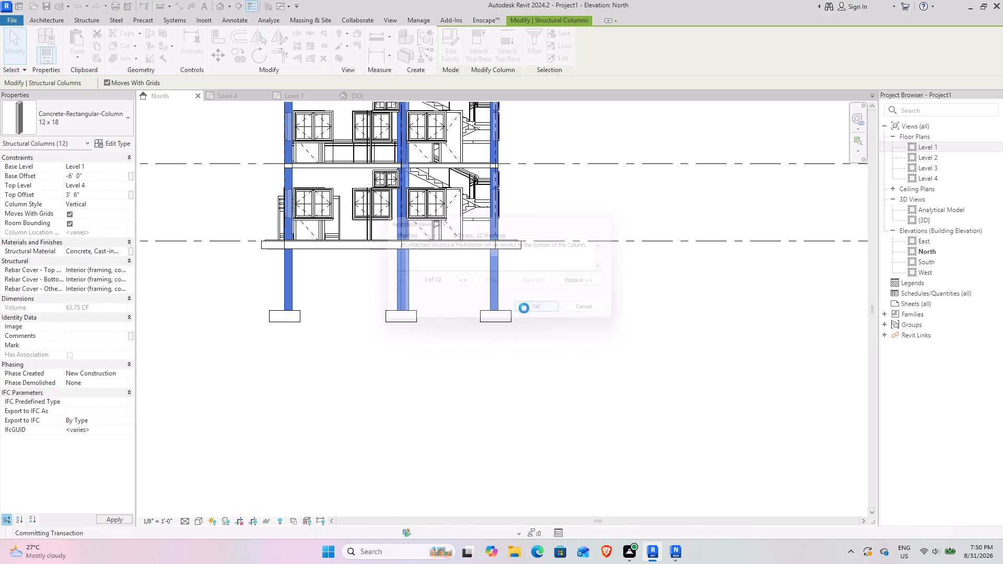
left_click(371, 328)
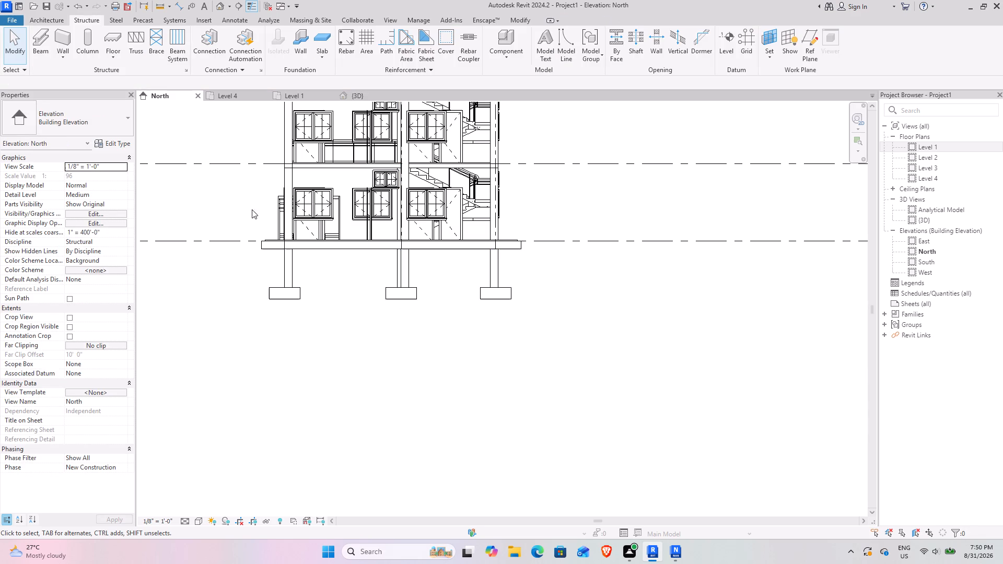
Inspect the shortened columns, footings and Level 1 beam from several sides in the 3D view.
left_click(358, 97)
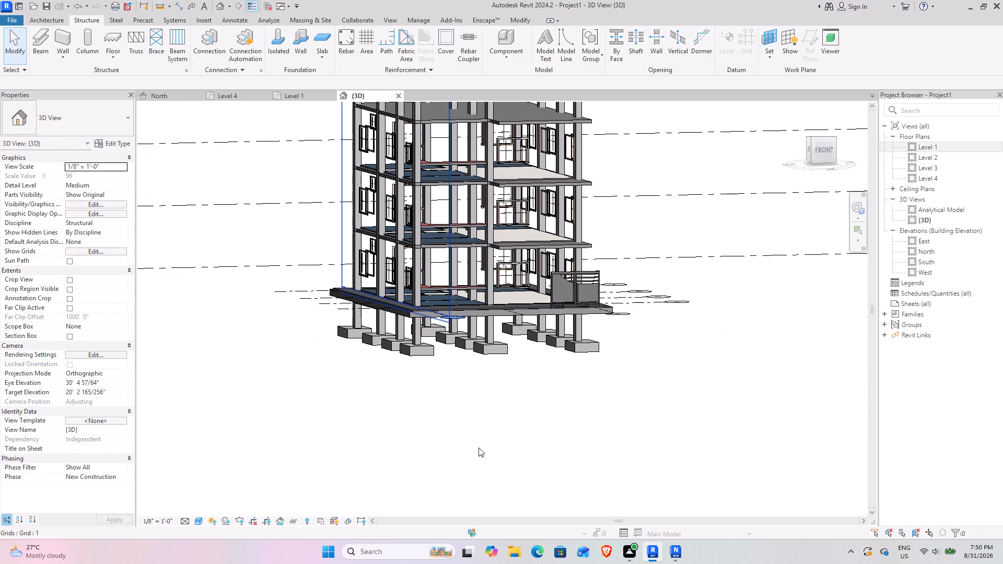
scroll(483, 395, "up", 2)
middle_click_drag(411, 396, 526, 409, "shift")
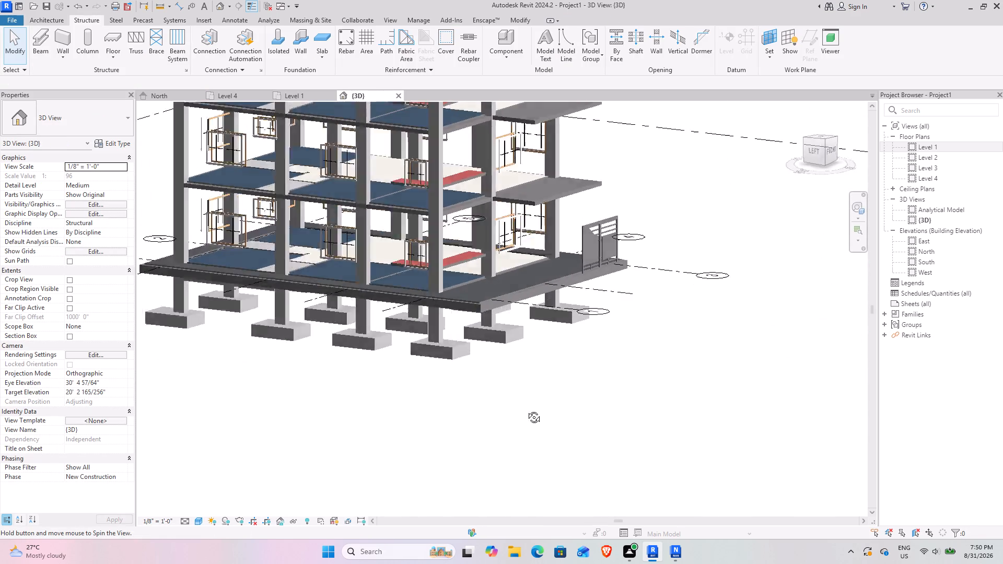
middle_click_drag(526, 409, 430, 419, "shift")
scroll(433, 416, "down", 4)
middle_click_drag(431, 410, 373, 403, "shift")
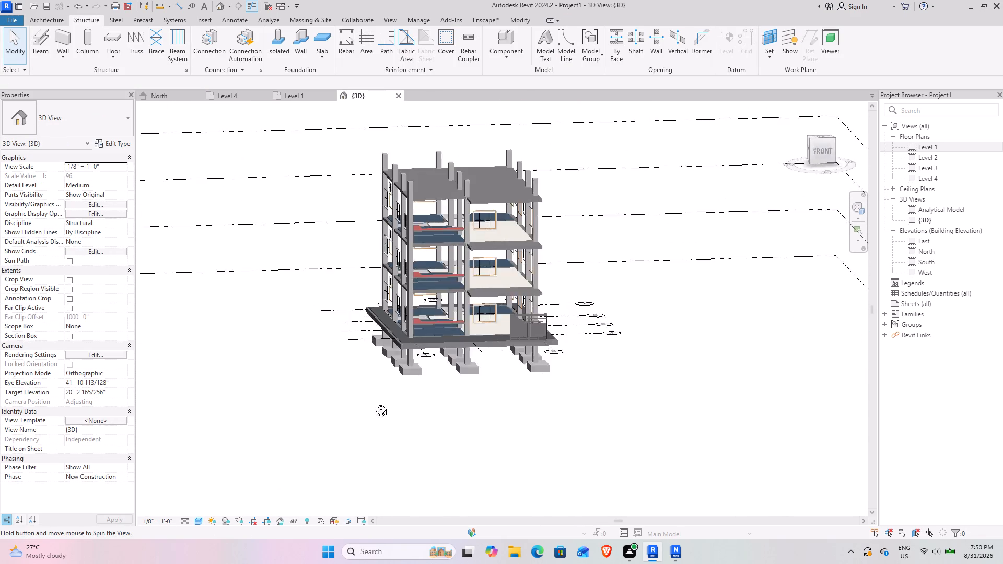
middle_click_drag(373, 403, 442, 449, "shift")
middle_click_drag(402, 423, 524, 363, "shift")
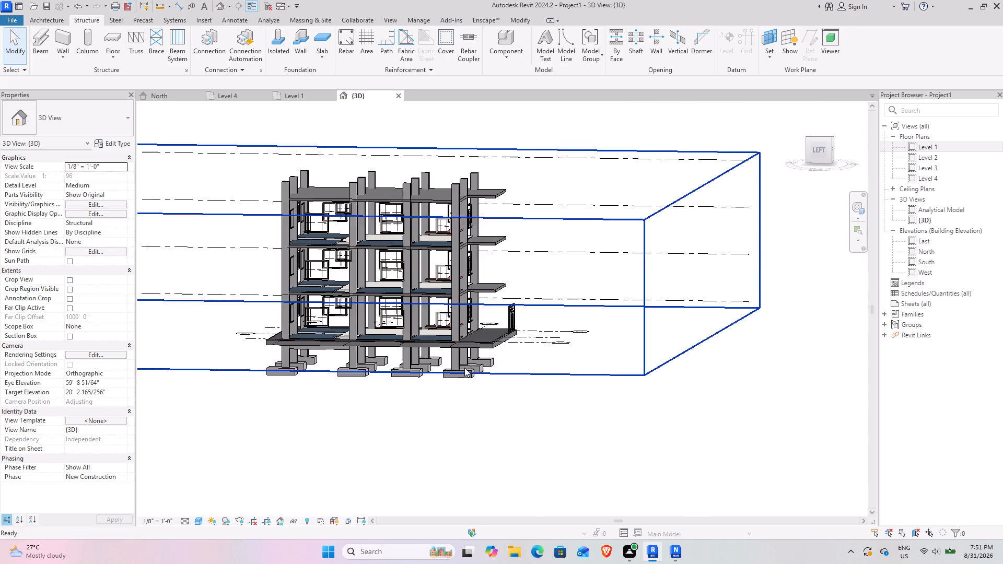
scroll(315, 386, "up", 8)
middle_click_drag(321, 381, 250, 348, "shift")
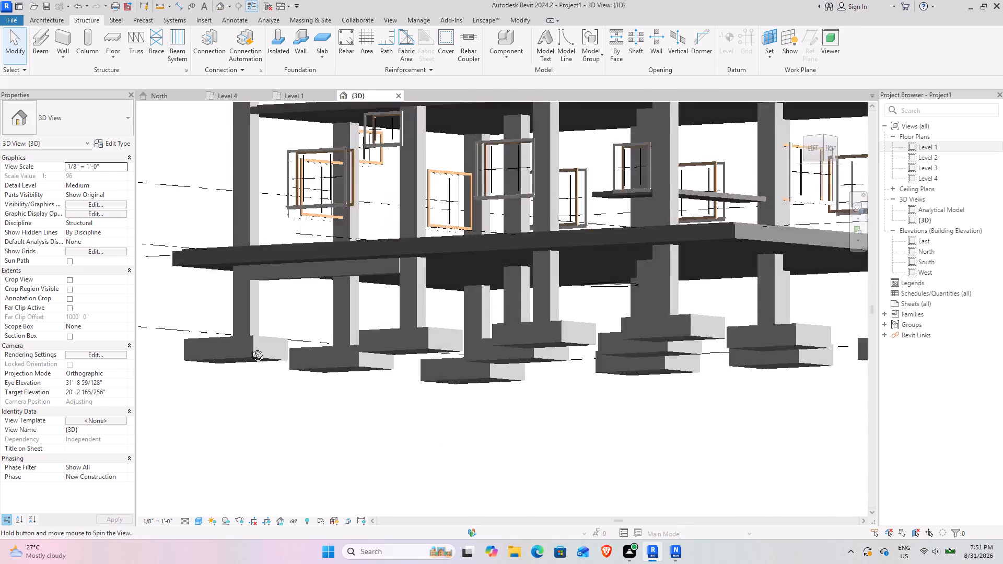
middle_click_drag(250, 348, 375, 391, "shift")
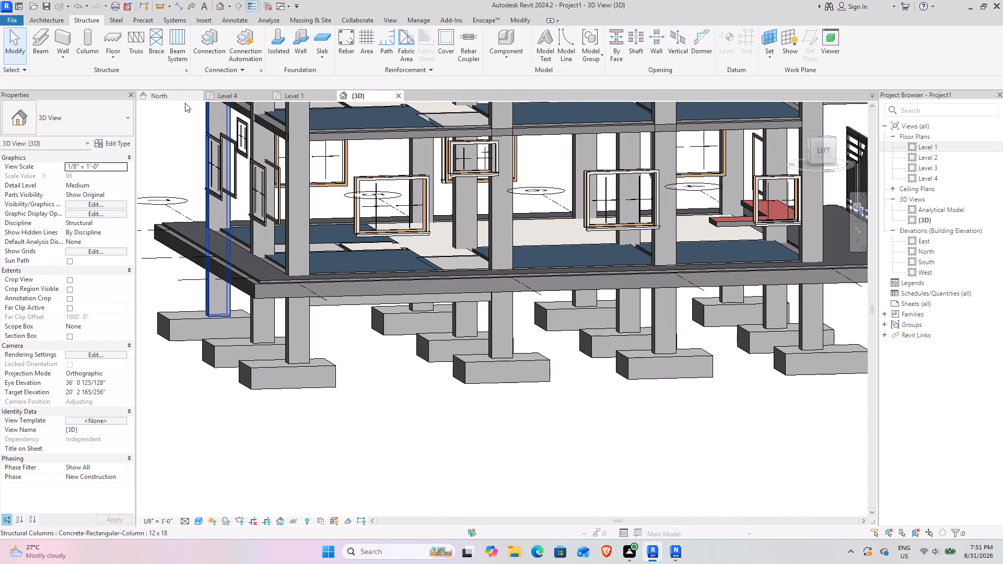
In the Level 1 plan, extend the grid 1 beam's end to the column at grid 5, making it about 12'-11" long.
left_click(294, 98)
scroll(270, 344, "down", 3)
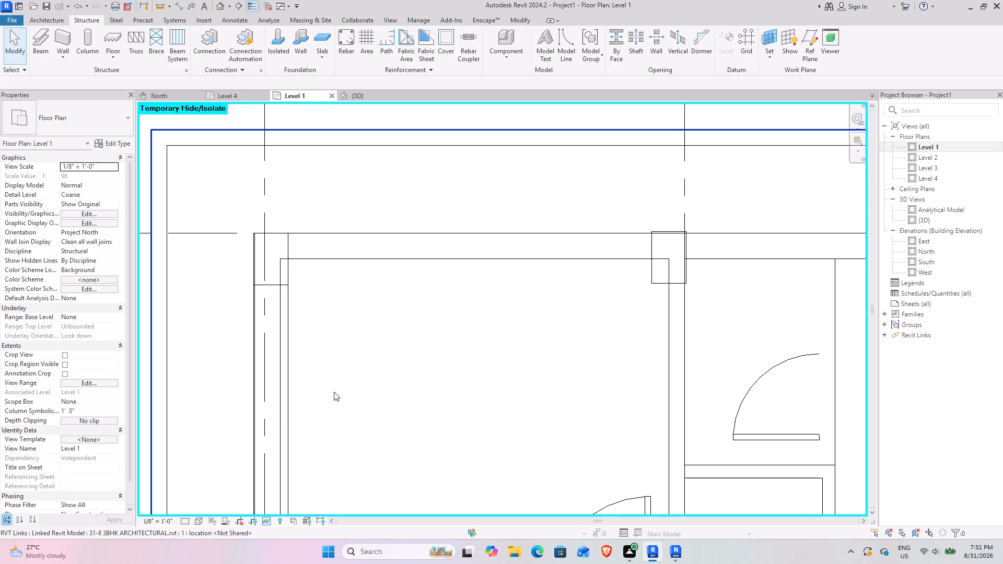
middle_click_drag(322, 350, 334, 163)
middle_click_drag(309, 445, 333, 184)
scroll(304, 253, "up", 5)
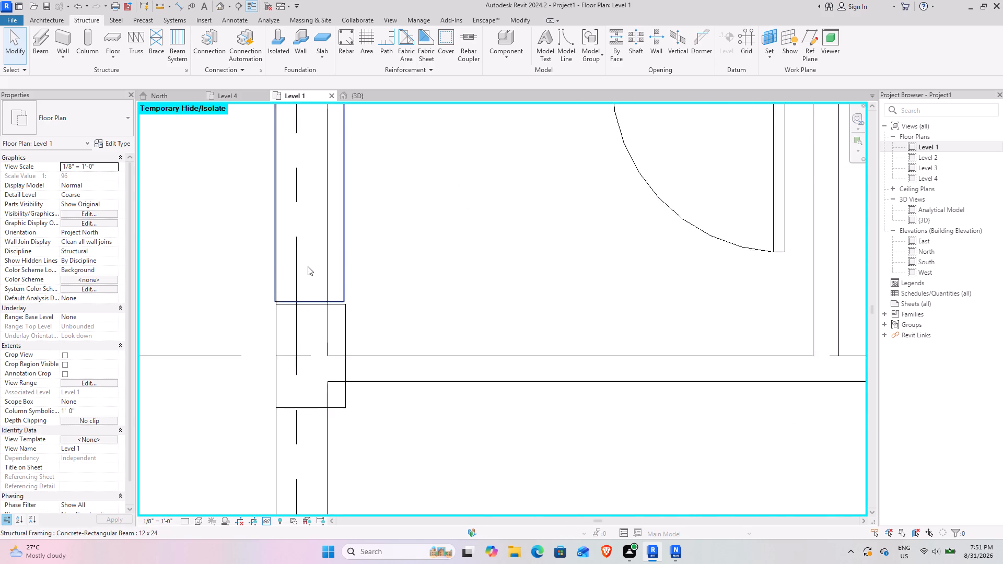
scroll(308, 266, "up", 2)
left_click(354, 295)
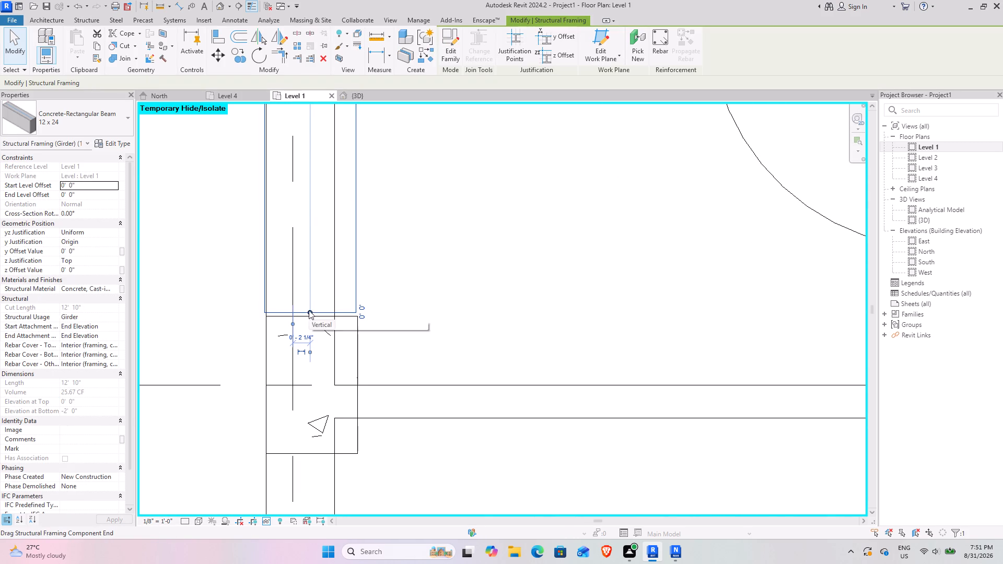
left_click_drag(309, 310, 310, 323)
scroll(386, 363, "down", 4)
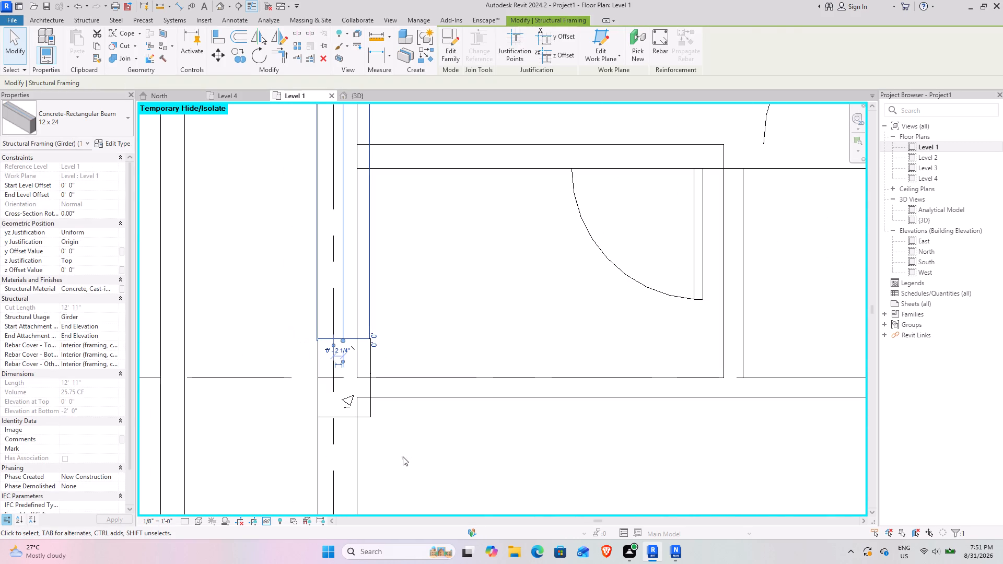
left_click(398, 432)
Examine the column positions along grids 5, 6 and 4 in the Level 1 plan, especially the column at grids 1 and 6.
scroll(374, 418, "down", 5)
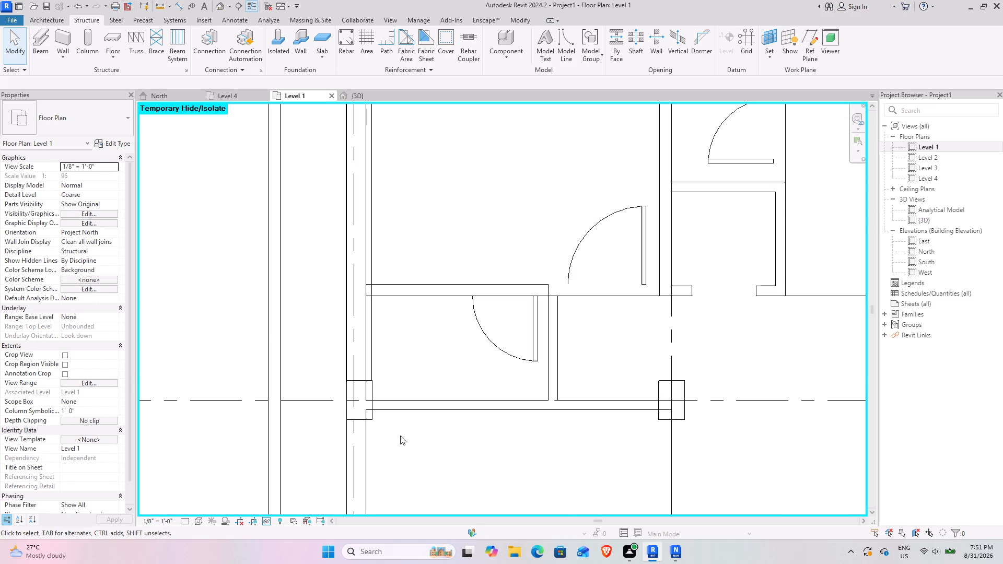
middle_click_drag(426, 449, 300, 261)
scroll(333, 291, "down", 3)
middle_click_drag(320, 387, 268, 279)
scroll(319, 387, "down", 1)
scroll(274, 283, "down", 3)
middle_click_drag(306, 268, 312, 303)
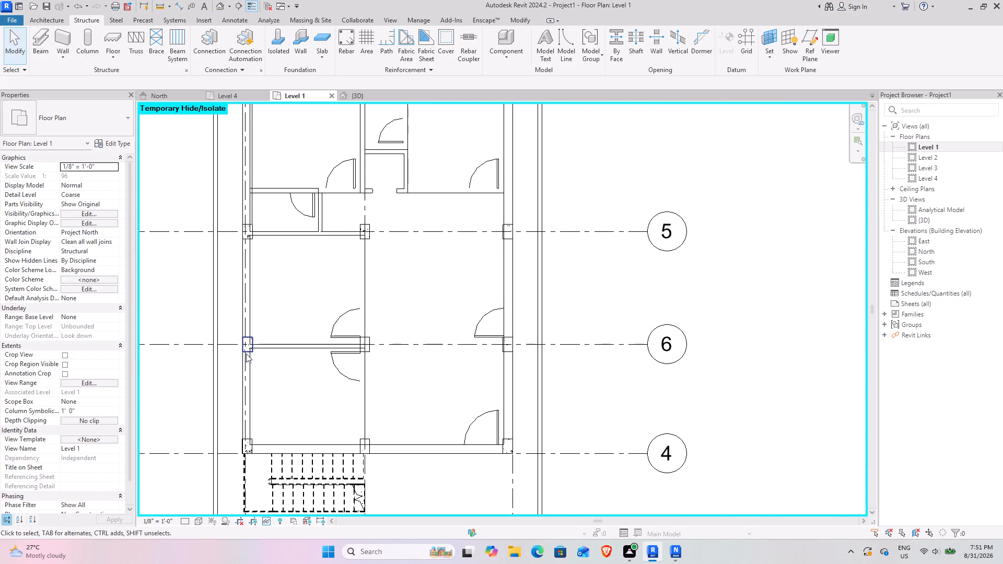
middle_click_drag(266, 365, 286, 330)
scroll(254, 301, "up", 5)
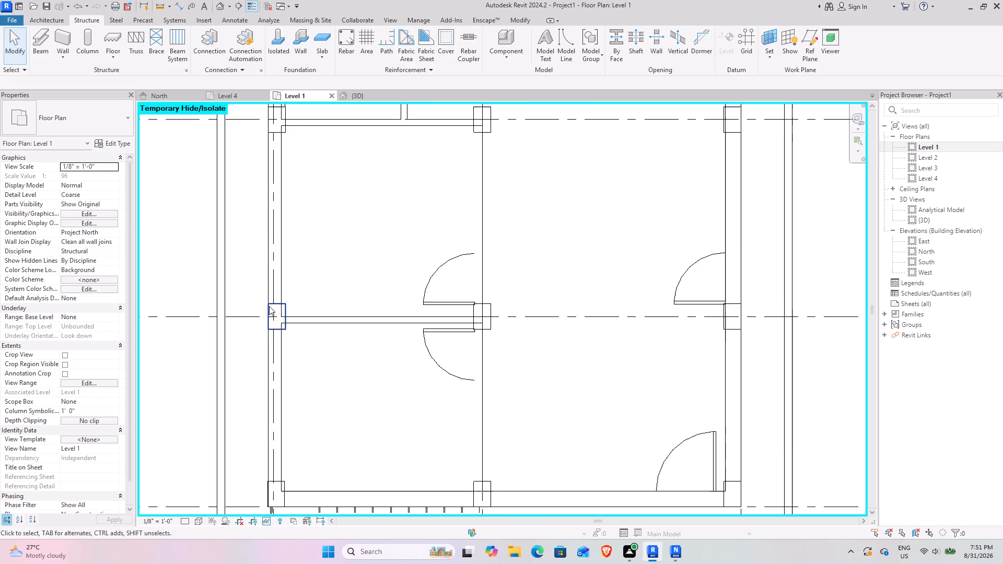
scroll(269, 306, "up", 11)
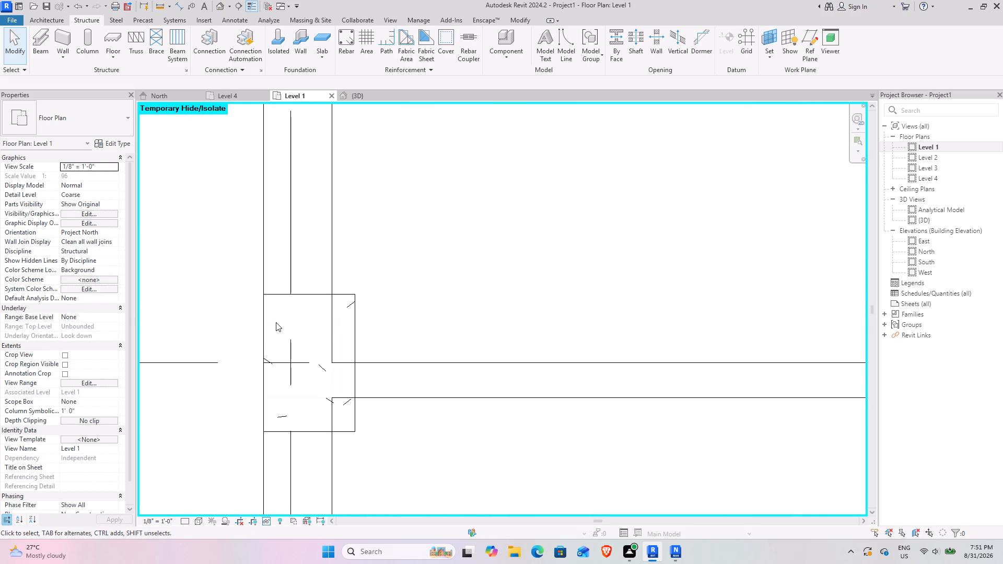
scroll(276, 322, "down", 12)
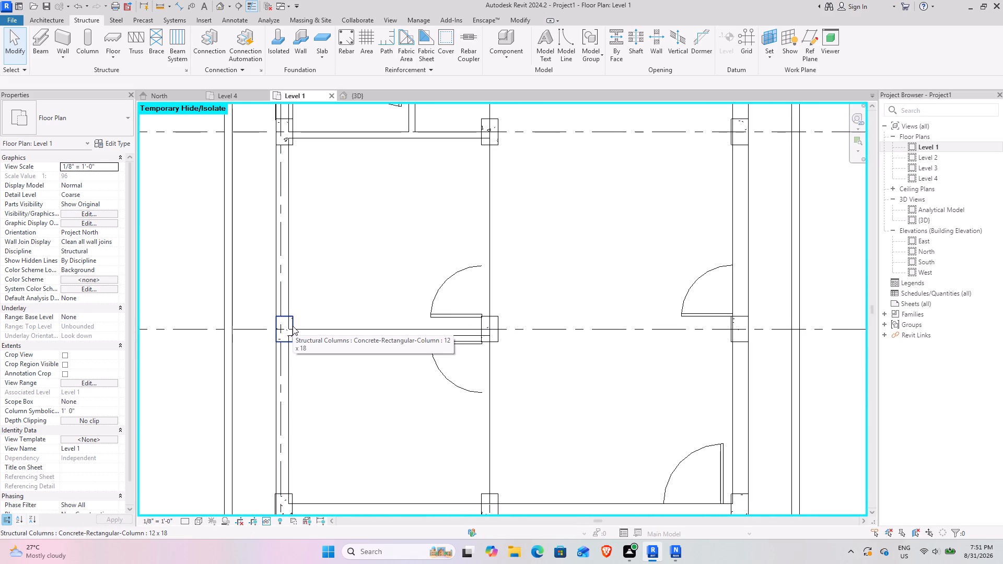
scroll(293, 326, "down", 4)
middle_click_drag(384, 296, 364, 348)
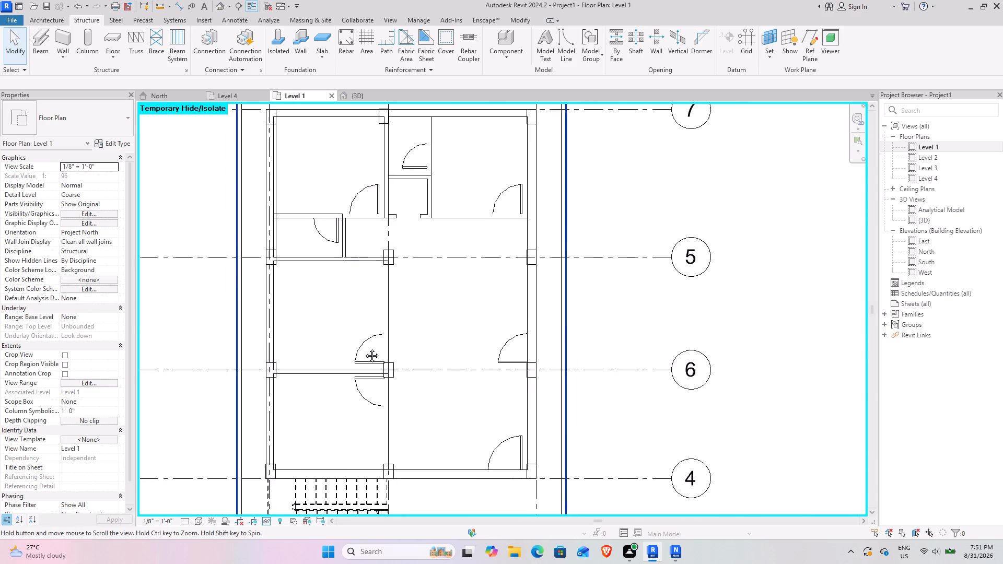
middle_click_drag(364, 348, 345, 334)
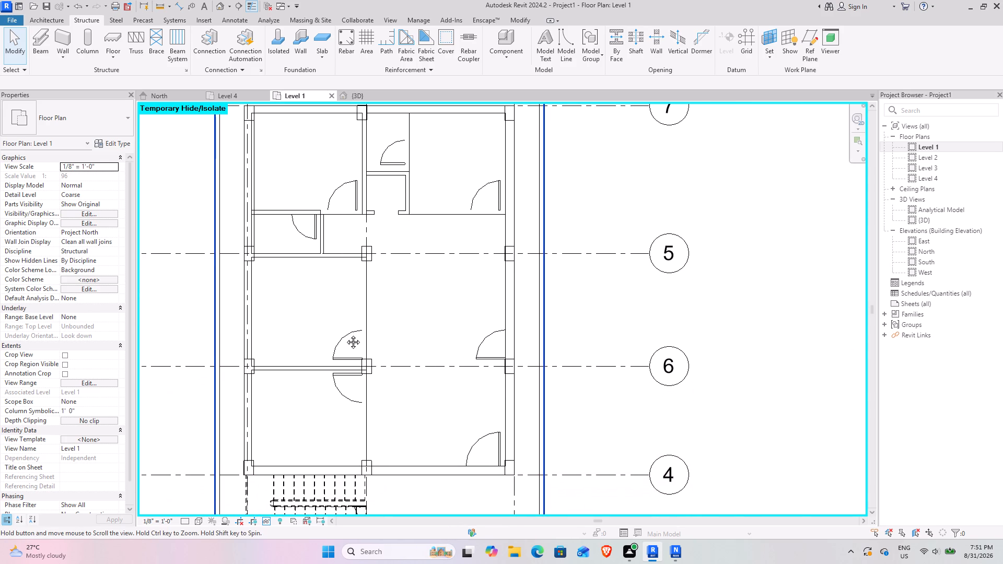
Align the east faces of the 12 x 18 columns at grids 2-5 and 2-6 with grid 2 in the Level 1 plan.
middle_click_drag(345, 334, 342, 363)
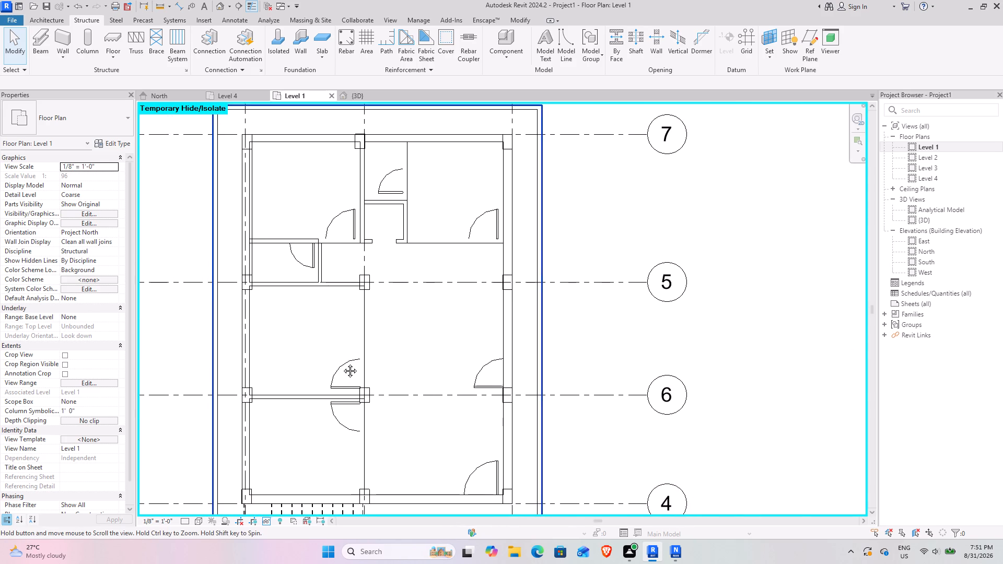
middle_click_drag(342, 363, 316, 333)
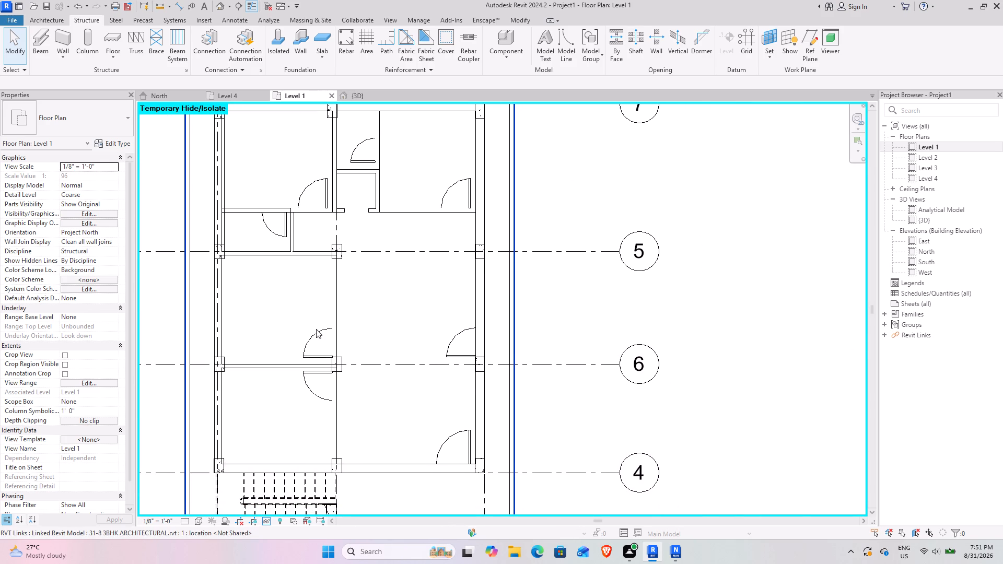
left_click(341, 371)
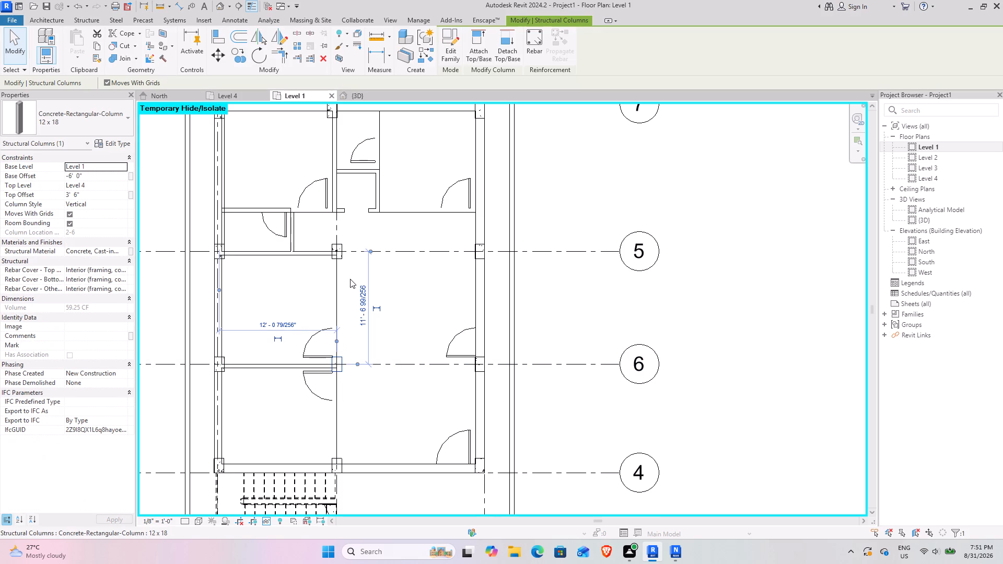
middle_click_drag(351, 274, 340, 357)
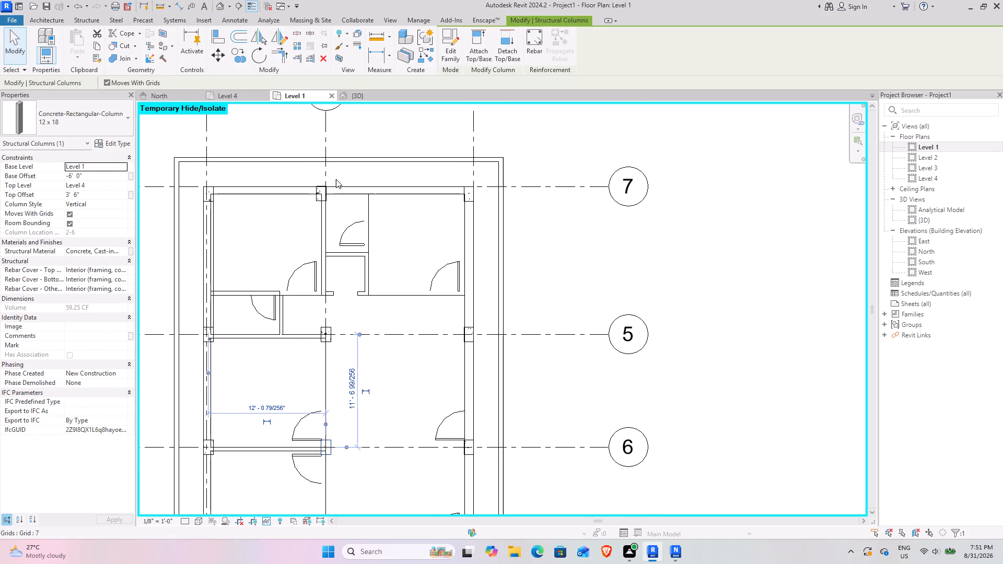
left_click(214, 36)
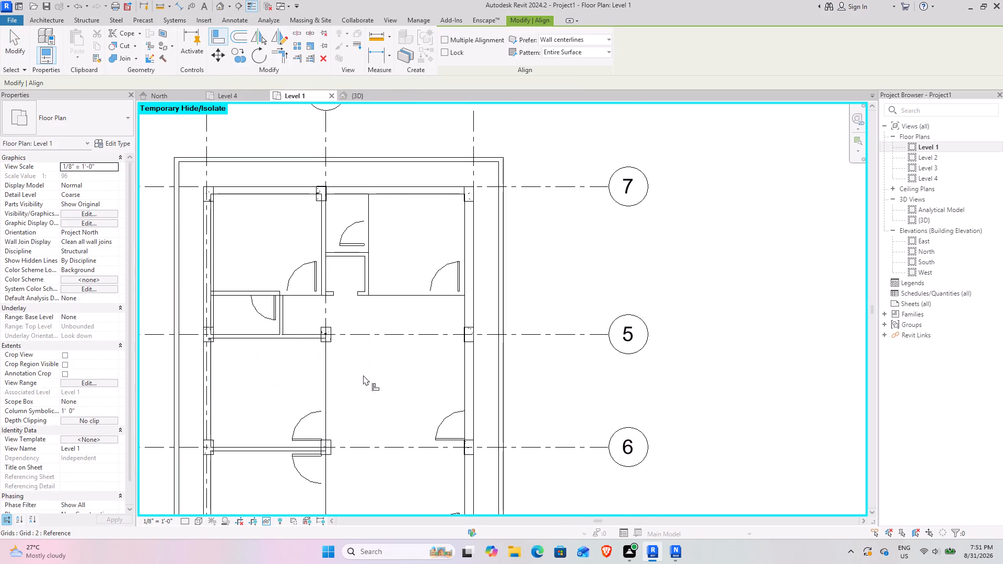
scroll(331, 335, "up", 11)
left_click(313, 269)
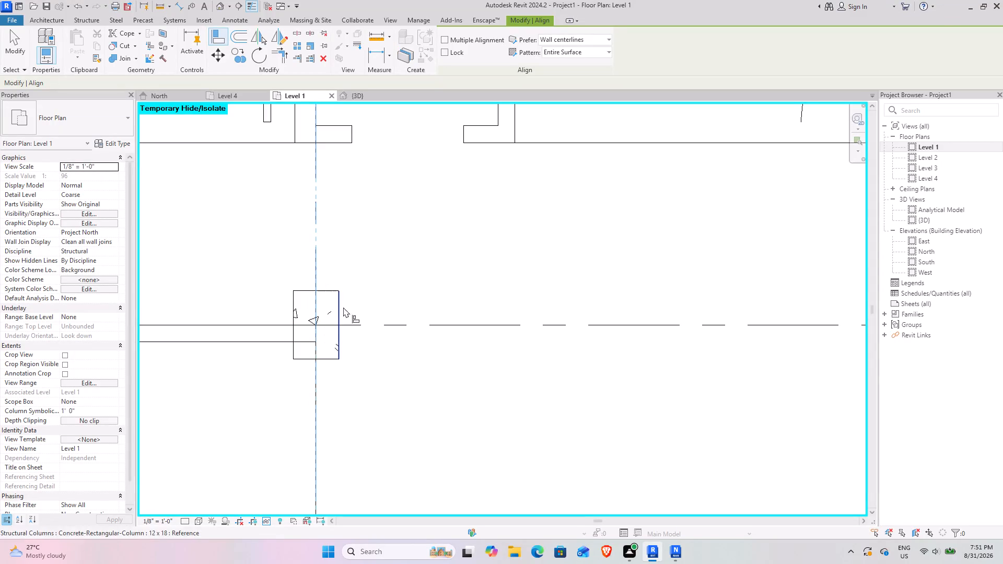
left_click(339, 330)
scroll(307, 383, "down", 4)
middle_click_drag(337, 441, 334, 248)
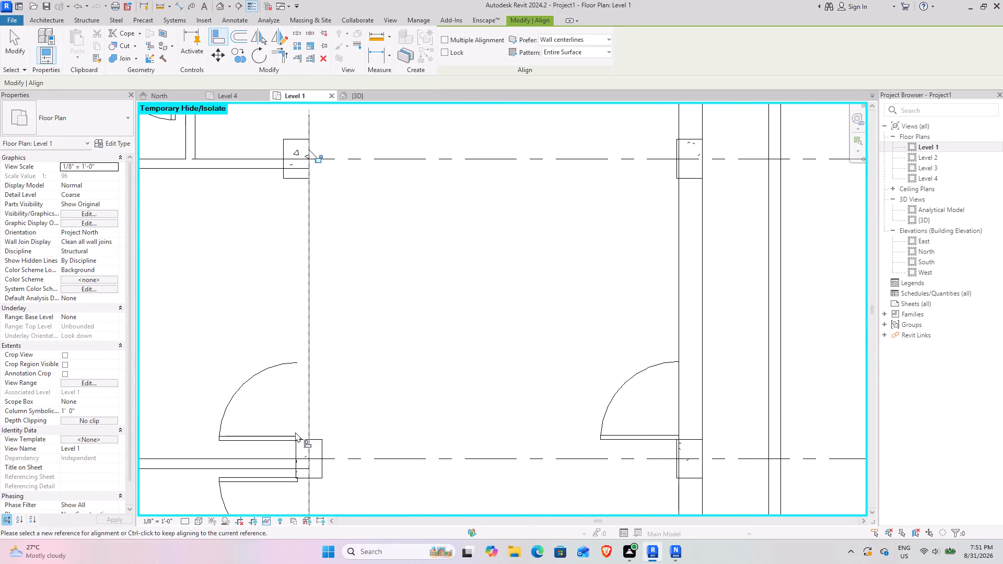
middle_click_drag(289, 422, 286, 238)
left_click(305, 243)
left_click(318, 277)
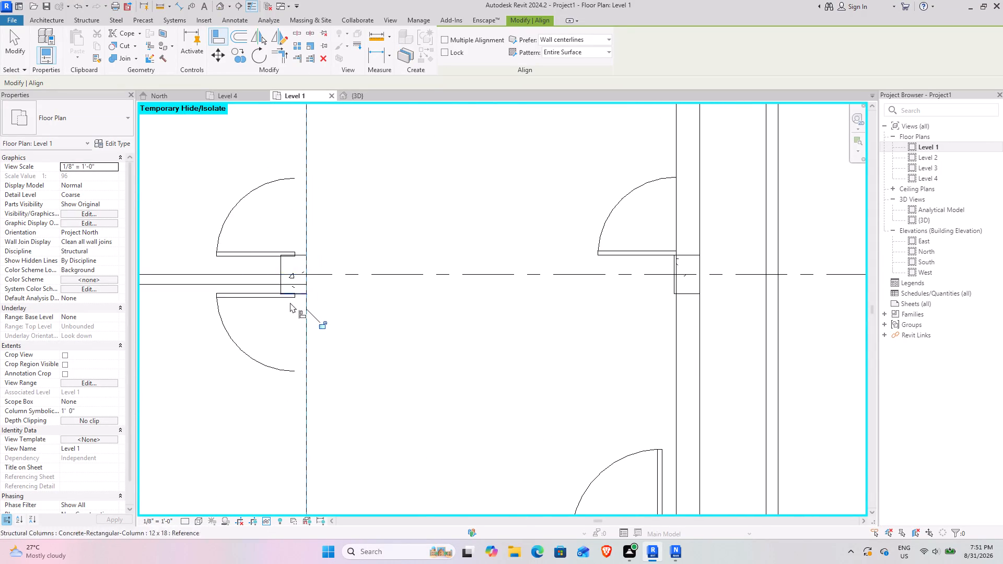
Align the east faces of the columns at grids 2-4 and 2-7 with grid 2.
scroll(267, 344, "down", 4)
middle_click_drag(298, 415, 370, 216)
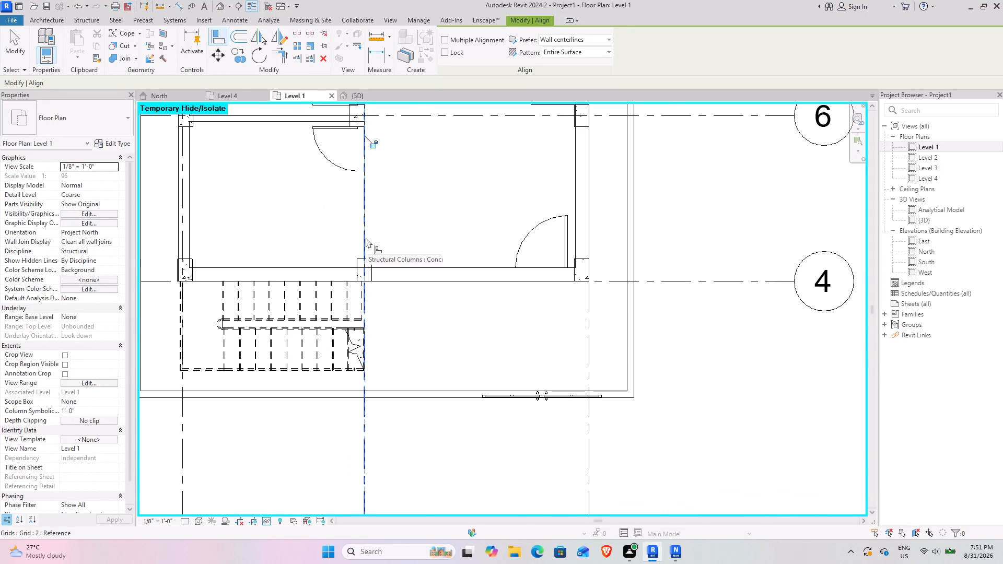
left_click(366, 238)
left_click(372, 264)
scroll(375, 219, "down", 4)
middle_click_drag(374, 194, 367, 445)
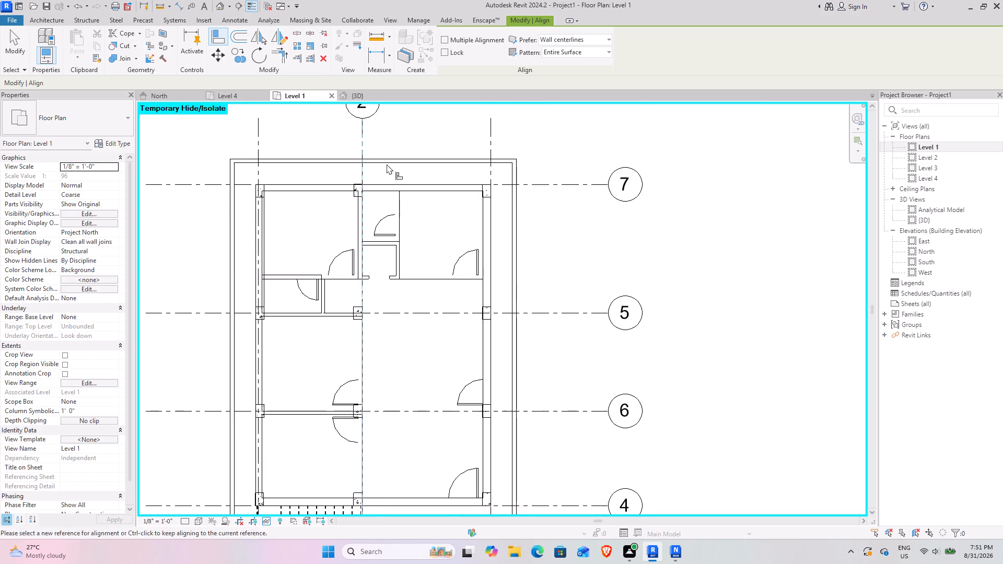
middle_click_drag(386, 164, 398, 294)
scroll(383, 283, "up", 12)
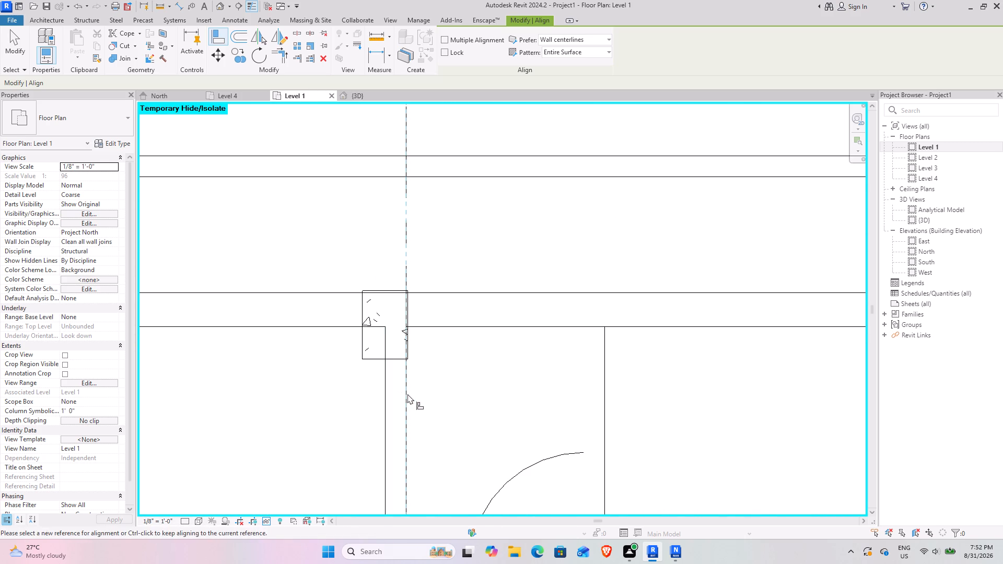
left_click(407, 394)
left_click(412, 349)
Align the north face of the column at grids 2 and 7 with grid 7.
scroll(354, 368, "down", 5)
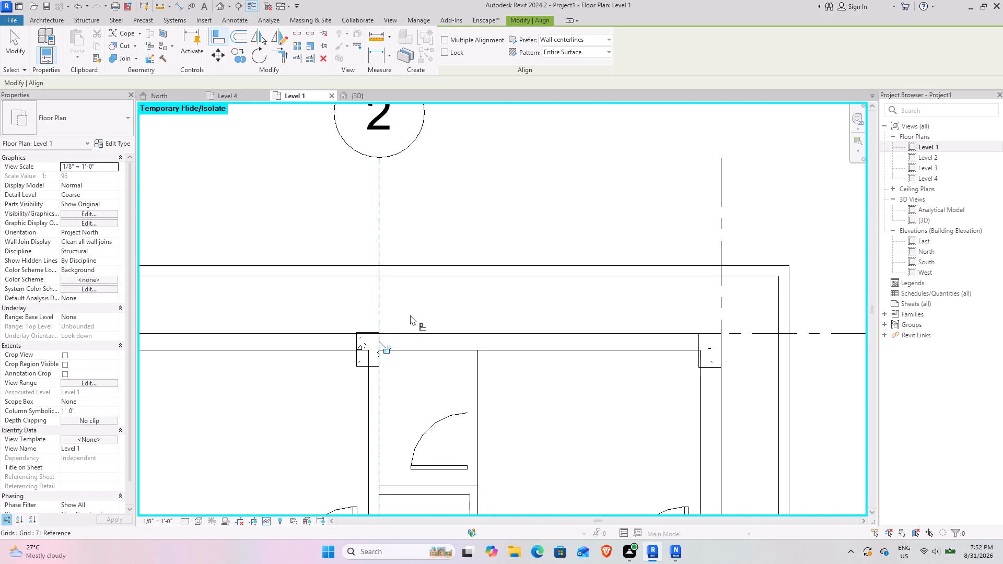
left_click(431, 331)
scroll(358, 324, "up", 7)
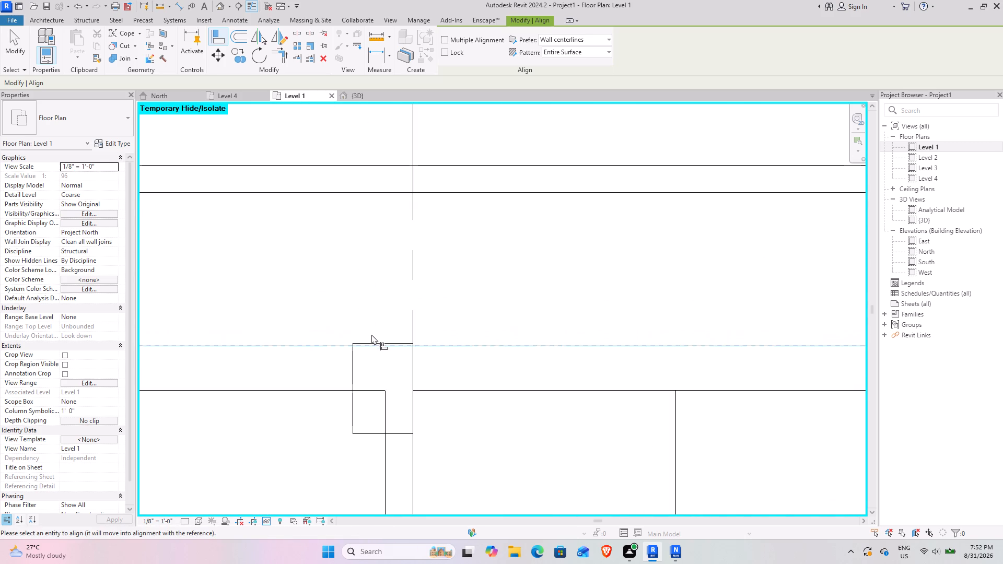
left_click(371, 339)
Examine how the two corner columns along grid 7 sit against the grid line and the walls.
scroll(378, 338, "down", 4)
middle_click_drag(555, 347, 211, 309)
middle_click_drag(421, 314, 305, 314)
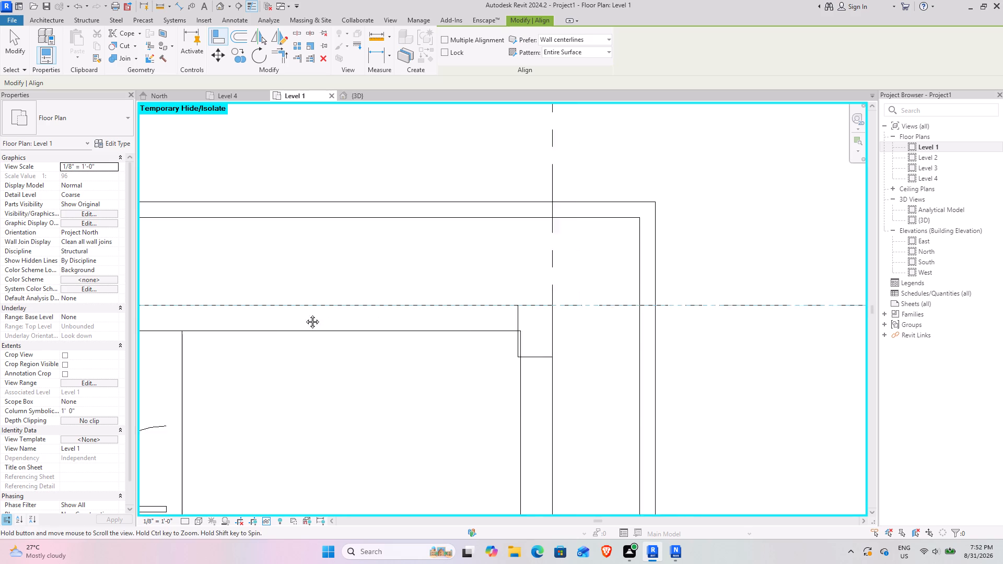
middle_click_drag(305, 314, 263, 314)
scroll(442, 309, "up", 7)
scroll(353, 393, "down", 6)
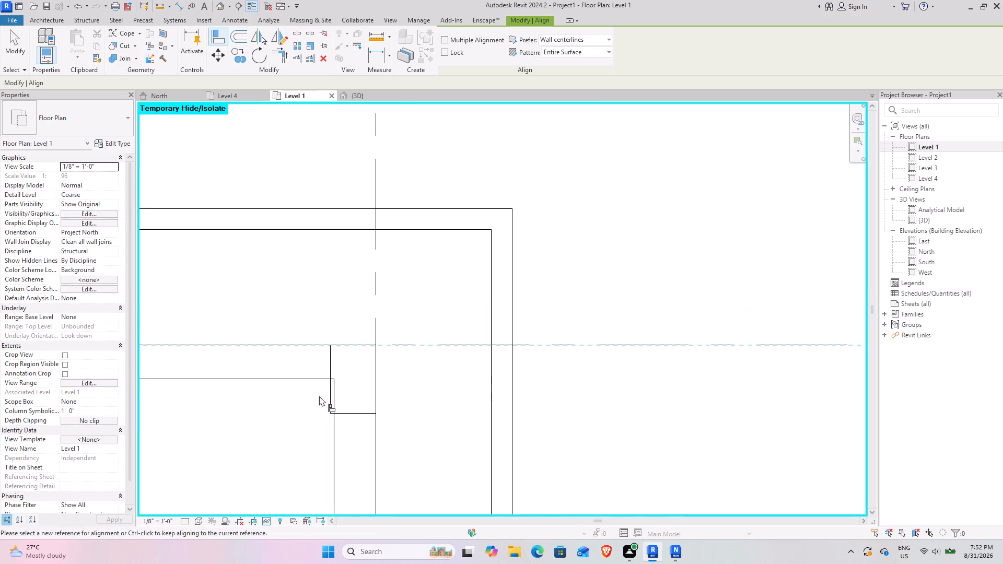
scroll(319, 396, "down", 3)
middle_click_drag(255, 393, 721, 305)
middle_click_drag(343, 311, 644, 311)
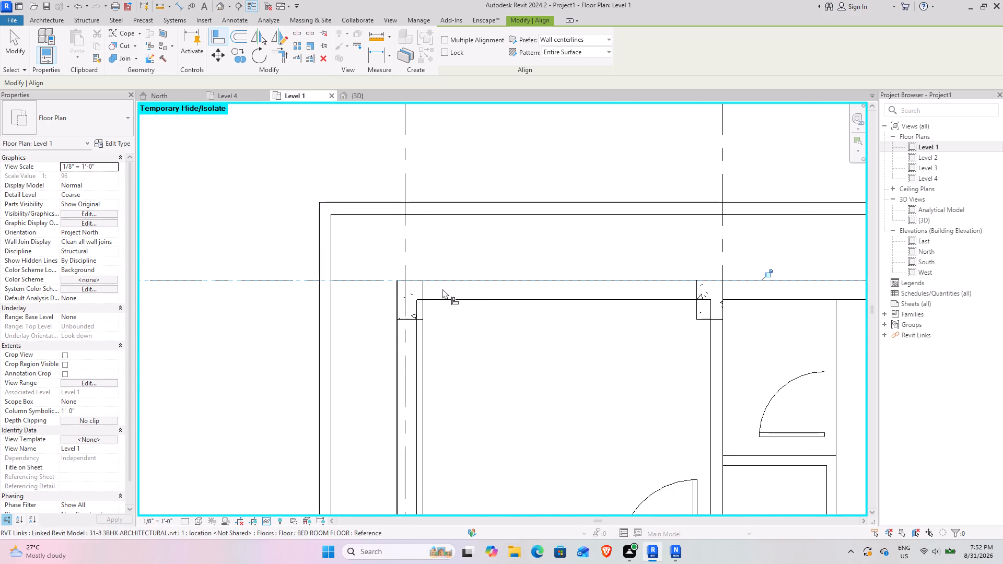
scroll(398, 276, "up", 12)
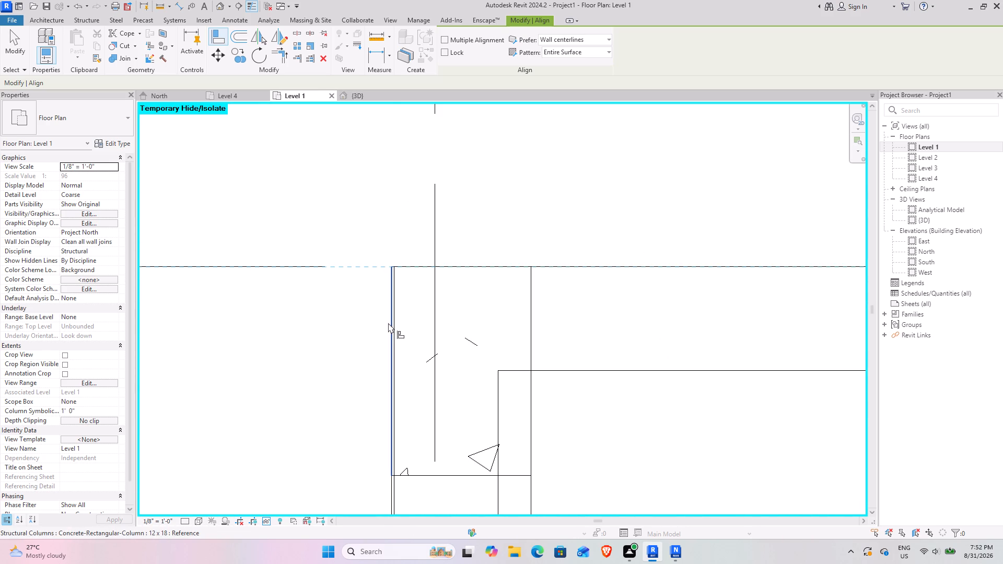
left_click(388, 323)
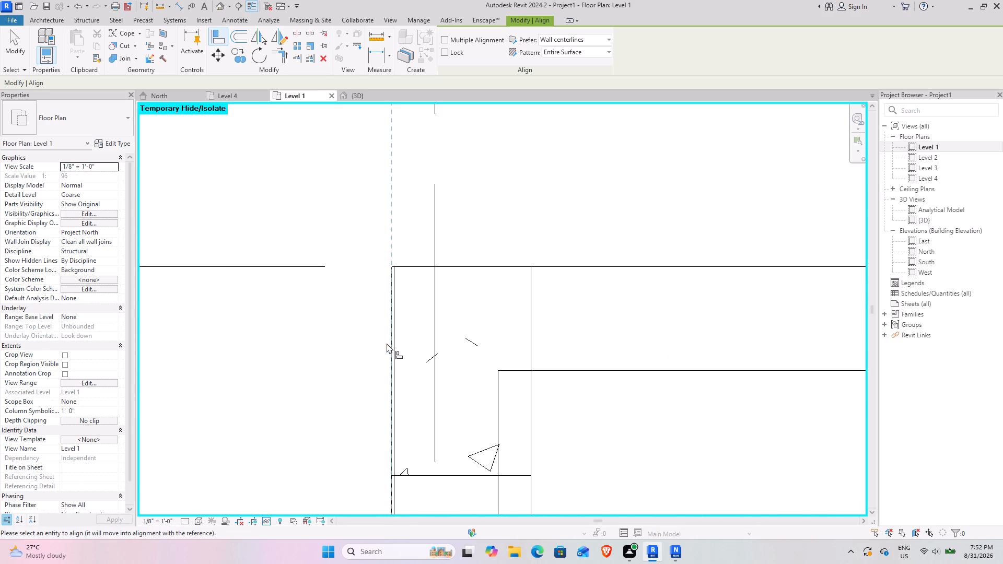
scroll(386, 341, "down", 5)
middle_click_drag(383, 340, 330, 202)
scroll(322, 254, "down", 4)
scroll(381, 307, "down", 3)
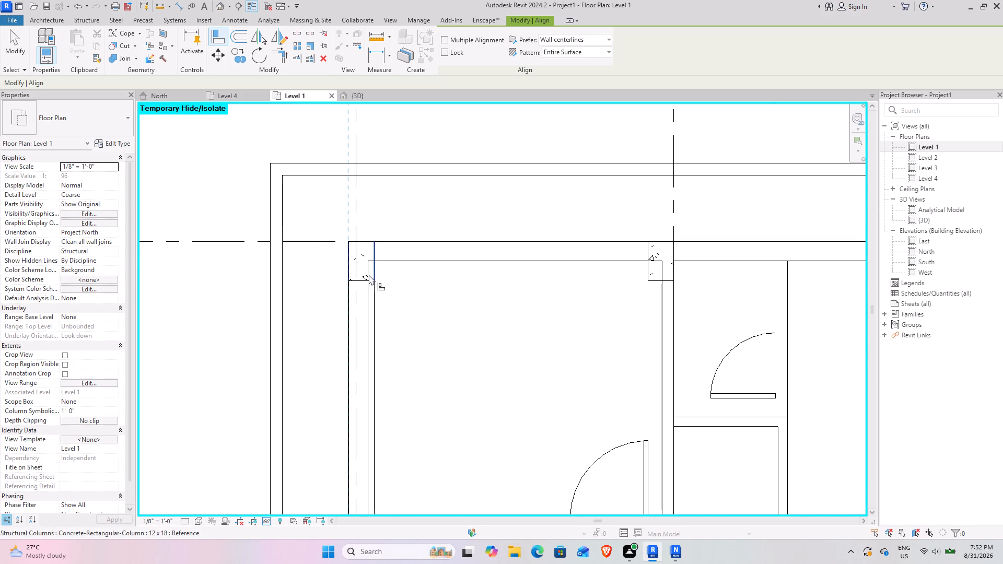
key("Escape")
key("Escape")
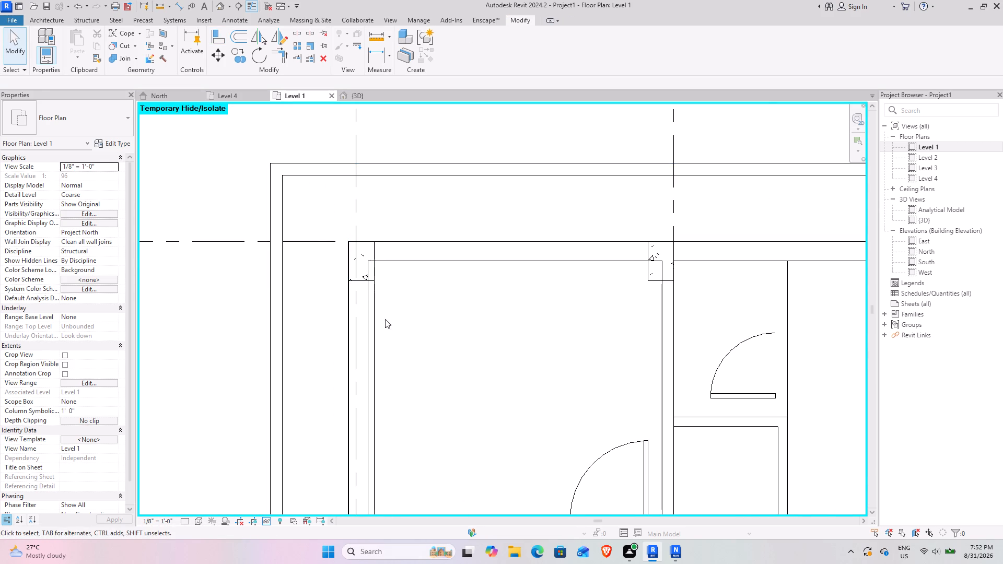
Draw a 12 x 24 concrete beam on Level 1 along grid 1 between the columns at grids 5 and 6, about 10' long.
scroll(368, 293, "up", 8)
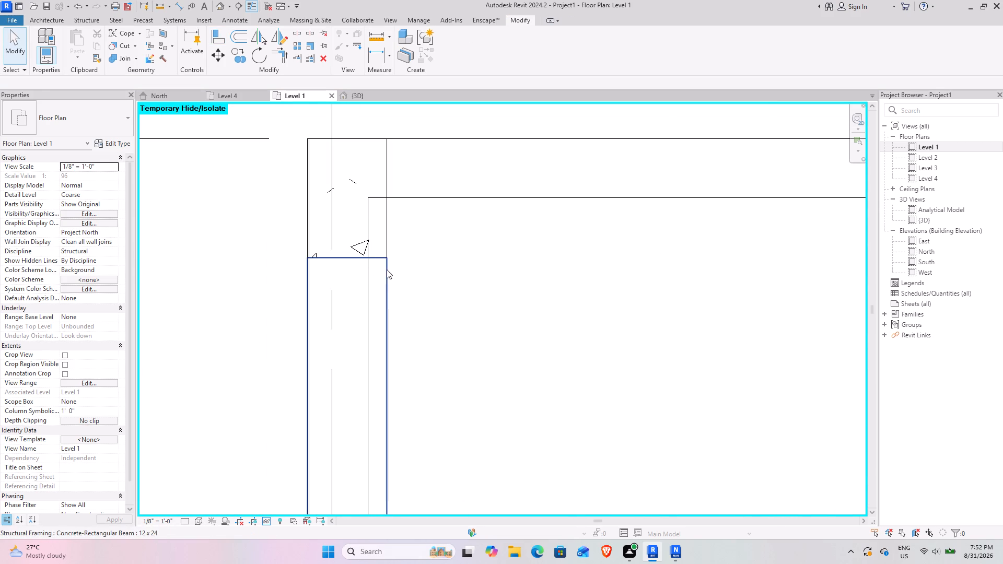
scroll(405, 310, "down", 5)
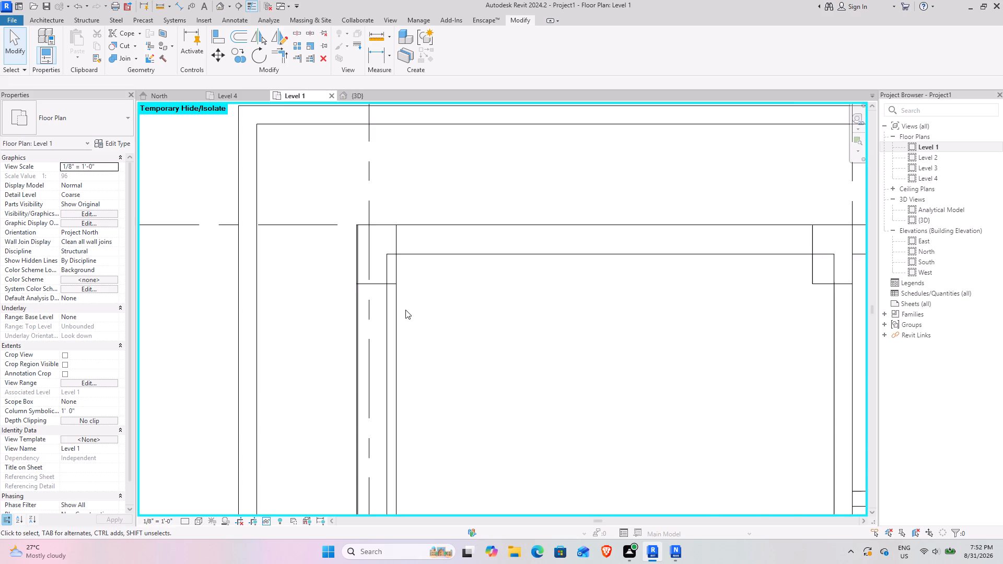
scroll(405, 310, "down", 4)
middle_click_drag(485, 348, 320, 197)
middle_click_drag(308, 330, 332, 131)
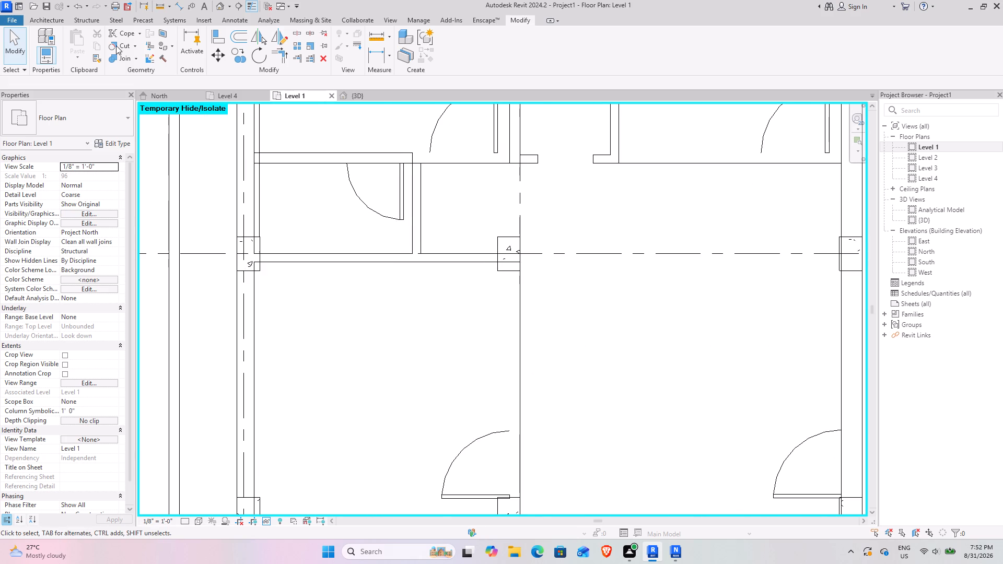
left_click(71, 19)
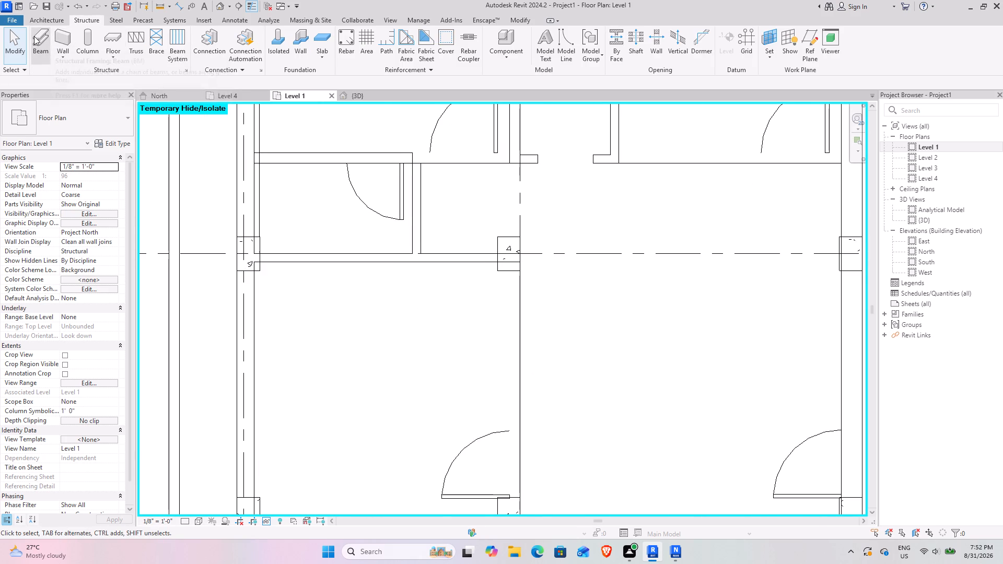
left_click(34, 36)
scroll(271, 335, "down", 4)
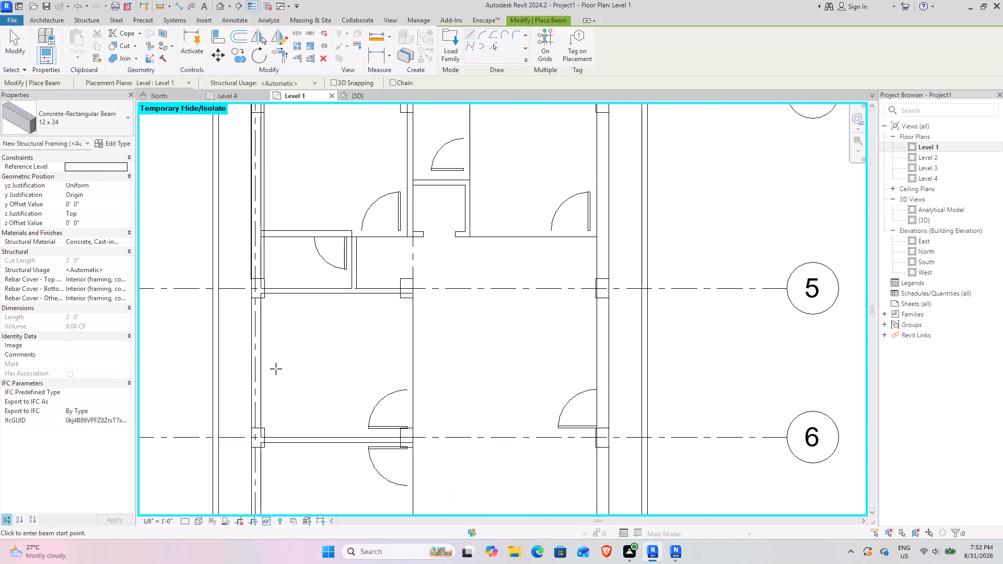
middle_click_drag(268, 367, 326, 340)
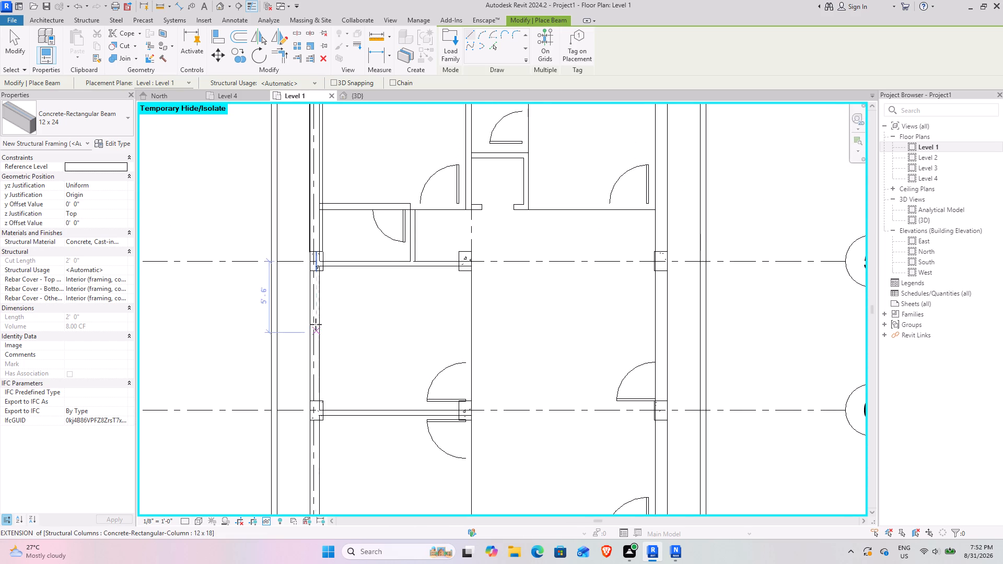
scroll(313, 274, "up", 8)
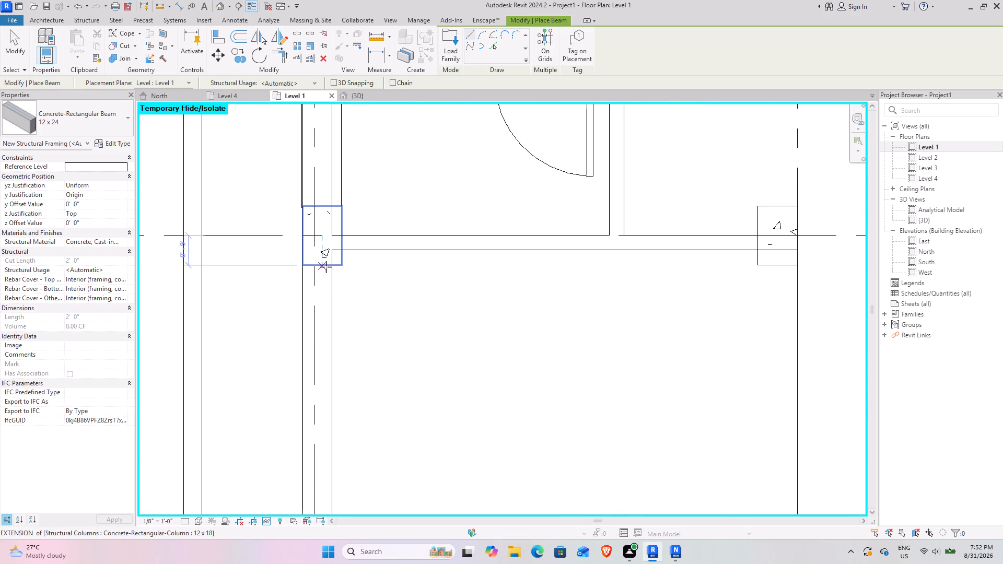
left_click(322, 263)
scroll(328, 343, "down", 4)
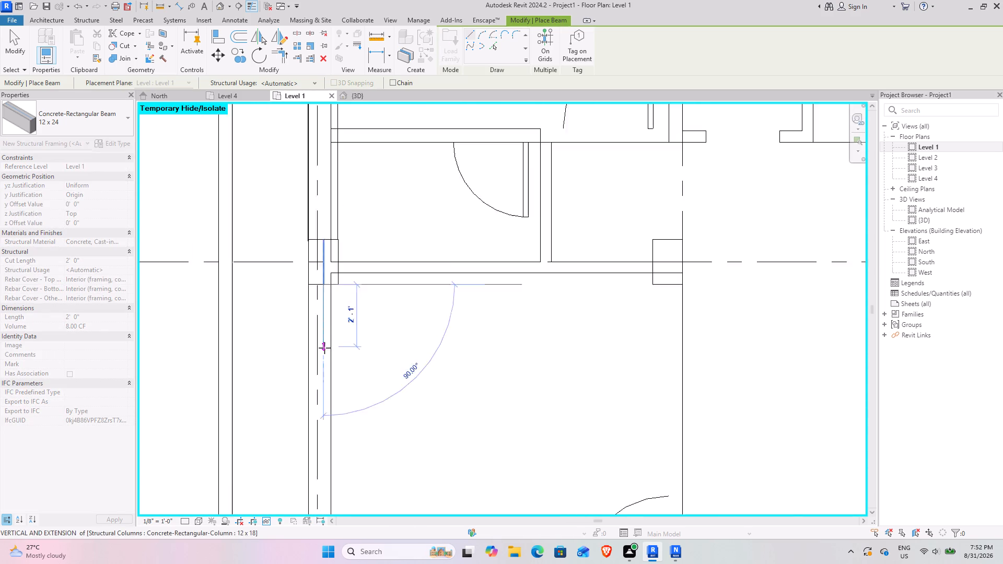
scroll(324, 348, "down", 1)
middle_click_drag(322, 407, 349, 238)
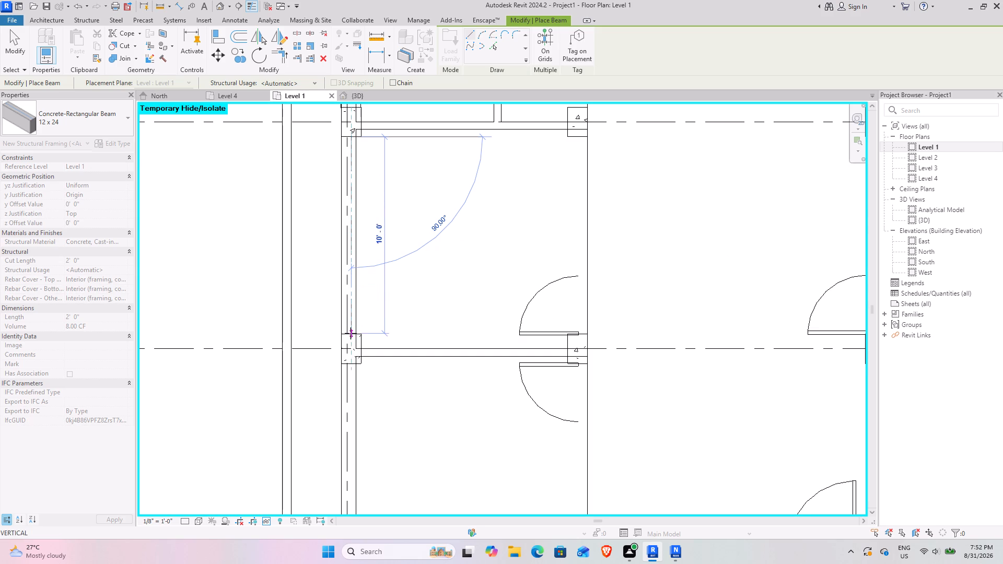
left_click(349, 338)
key("Escape")
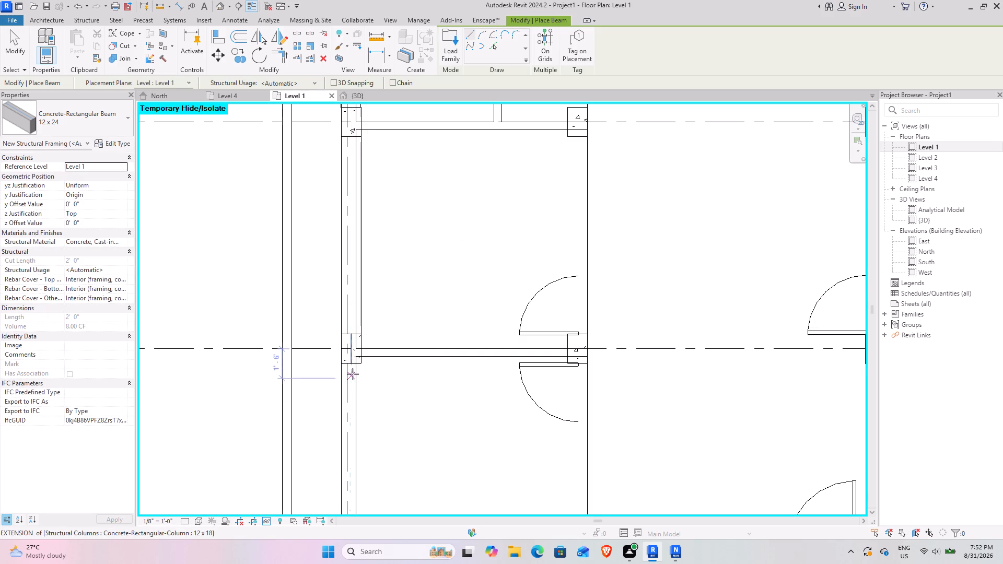
Draw a 12 x 24 concrete beam along grid 1 between the columns at grids 6 and 4, about 8'-10" long.
scroll(349, 364, "up", 3)
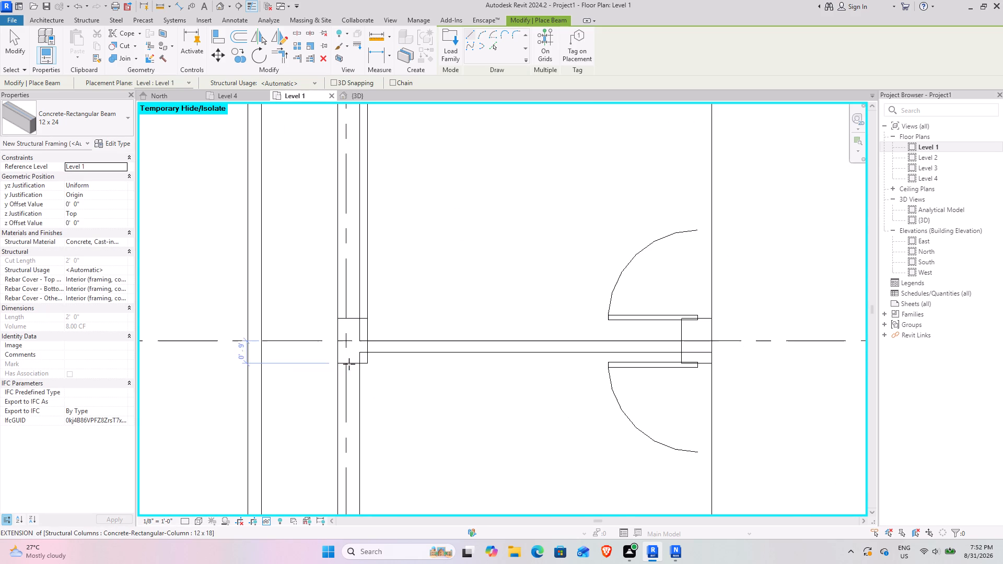
left_click(352, 365)
scroll(355, 419, "down", 2)
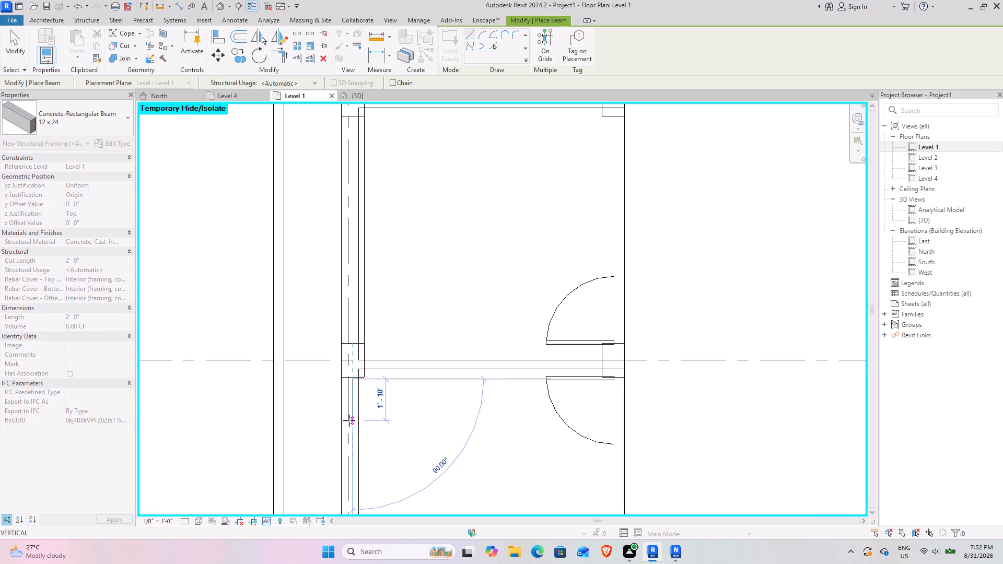
middle_click_drag(342, 413, 339, 221)
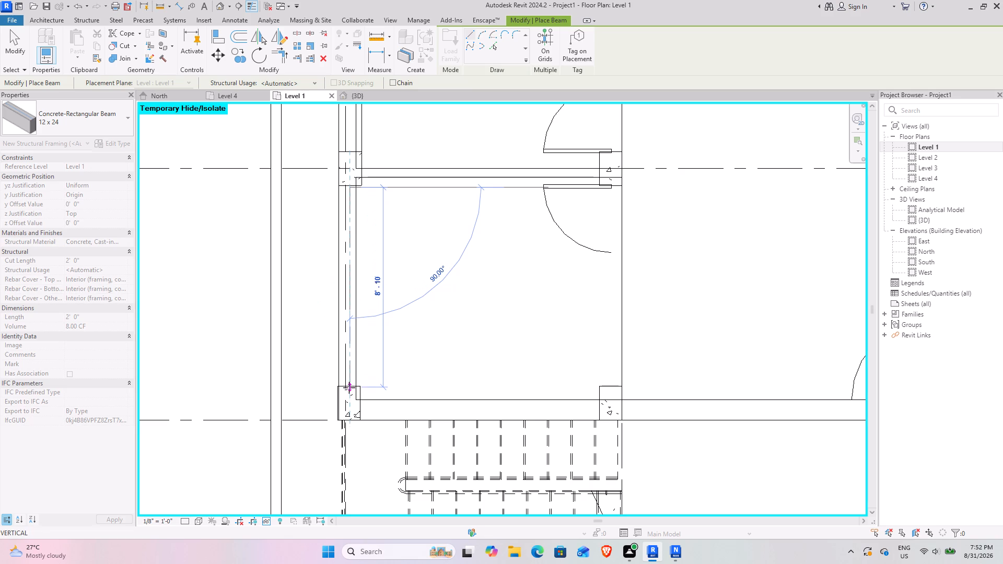
left_click(349, 386)
key("Escape")
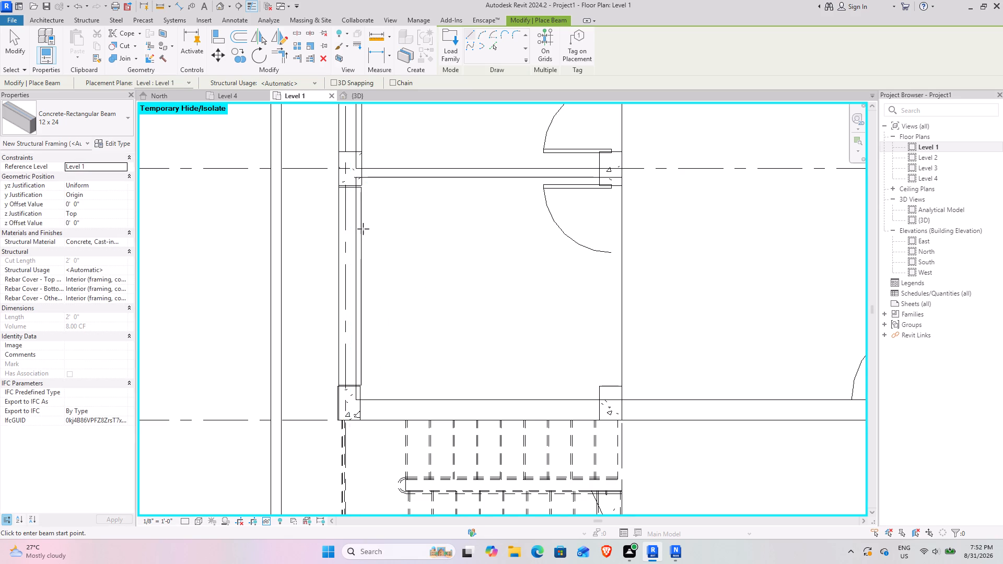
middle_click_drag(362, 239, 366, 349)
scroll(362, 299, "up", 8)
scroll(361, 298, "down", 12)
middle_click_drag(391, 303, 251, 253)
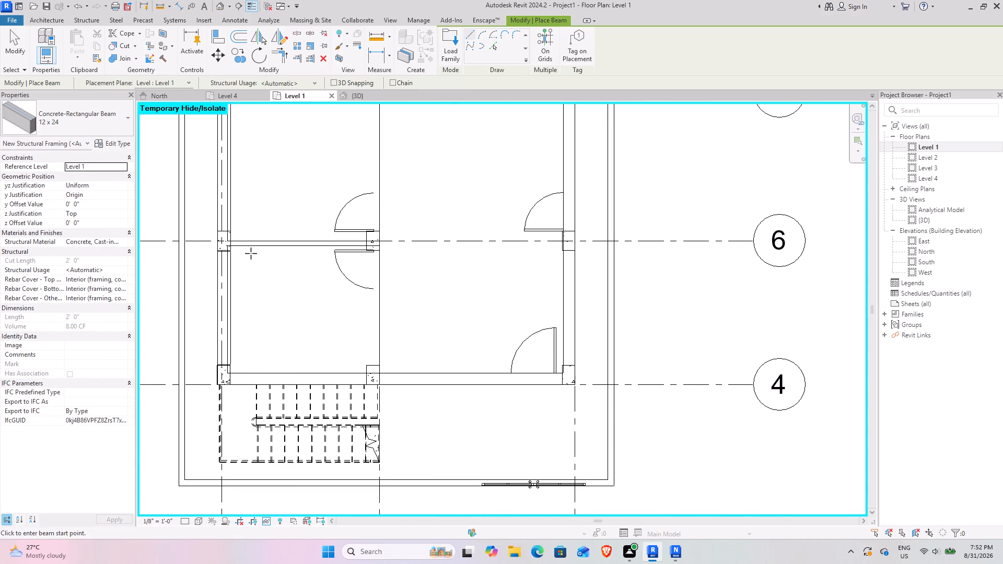
Delete the three separate beams along grid 1 between grids 7, 5, 6 and 4.
middle_click_drag(251, 253, 276, 320)
middle_click_drag(267, 300, 347, 485)
scroll(347, 485, "down", 1)
key("Escape")
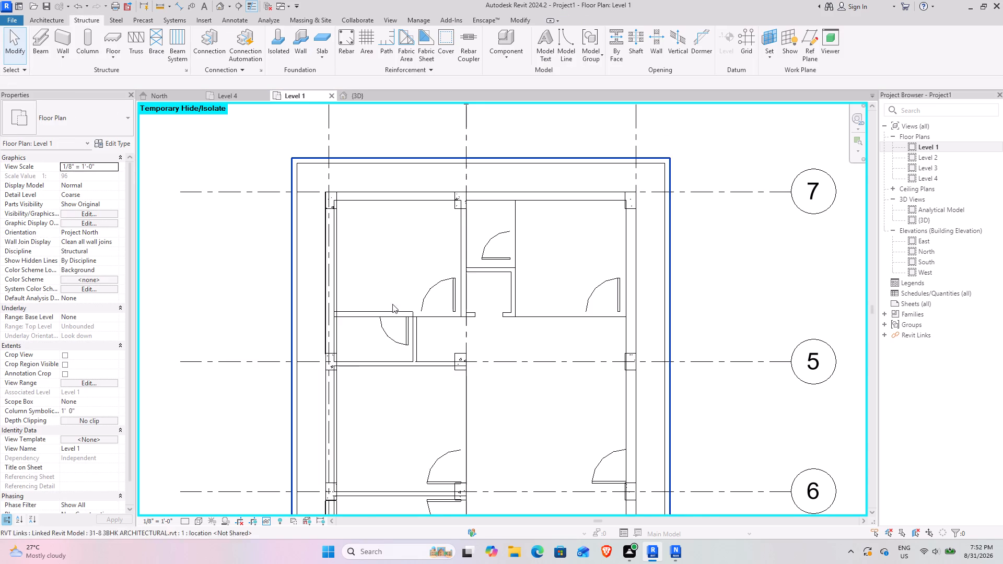
scroll(346, 244, "down", 4)
left_click(344, 262)
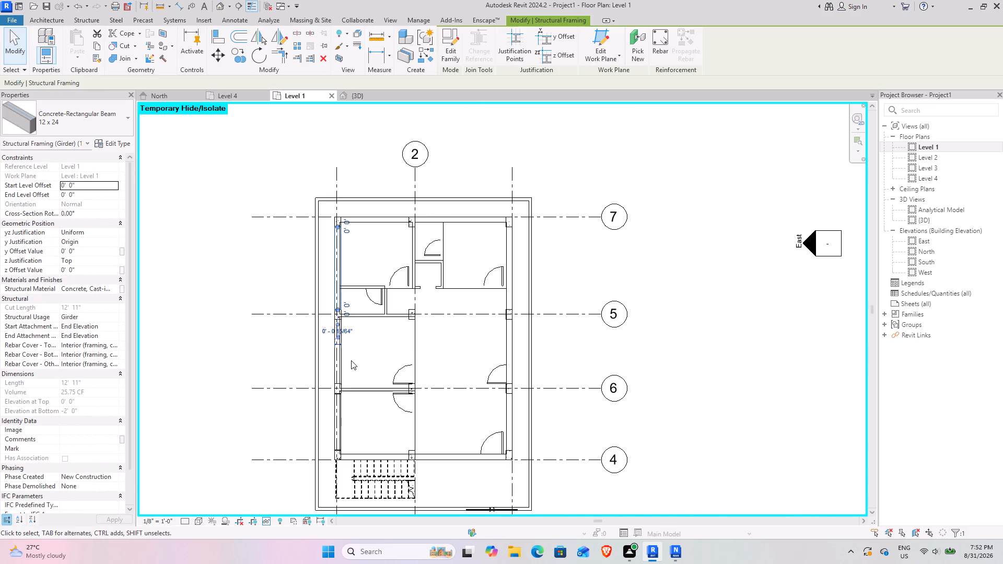
left_click(345, 361, "ctrl")
left_click(345, 423, "ctrl")
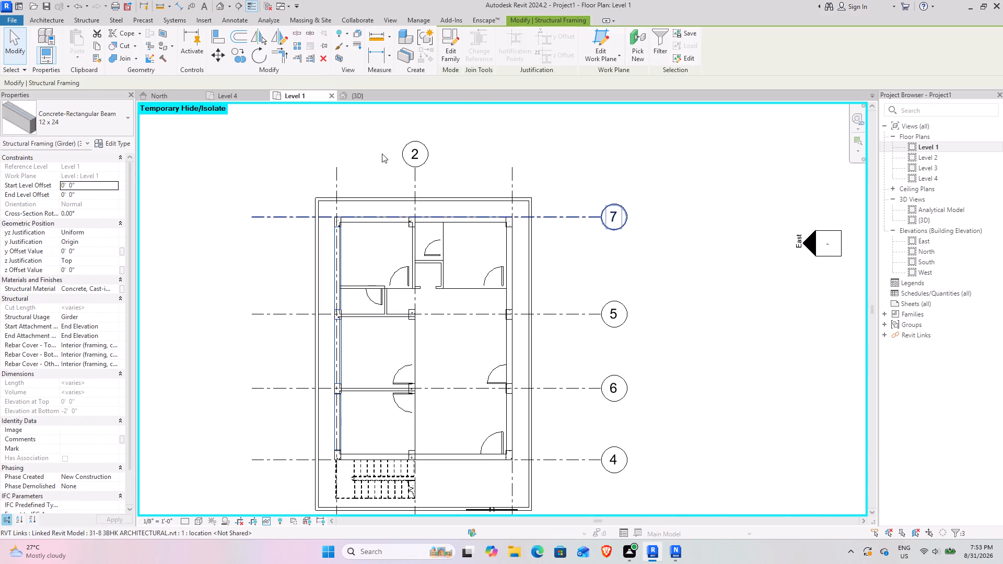
left_click(323, 58)
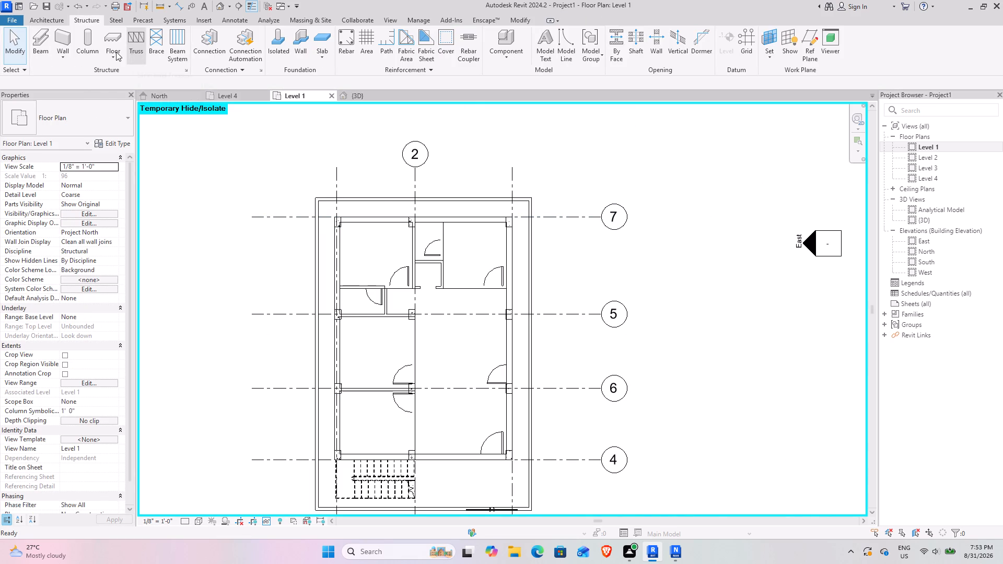
Draw one continuous 12 x 24 concrete beam on Level 1 along grid 1 from the grid 7 column to the grid 4 column.
left_click(47, 40)
scroll(331, 215, "up", 12)
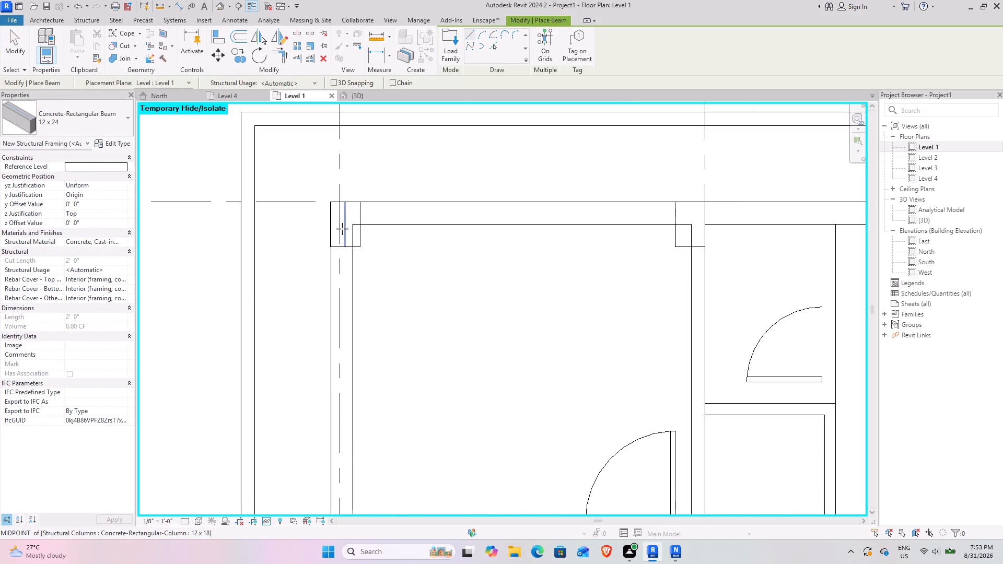
scroll(342, 229, "up", 4)
left_click(351, 219)
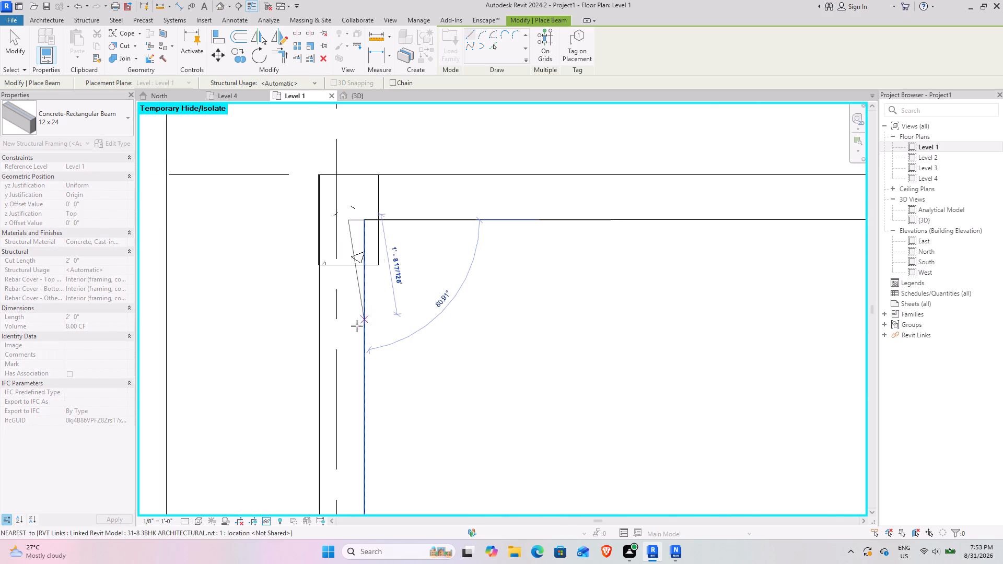
scroll(346, 368, "down", 16)
middle_click_drag(334, 404, 323, 191)
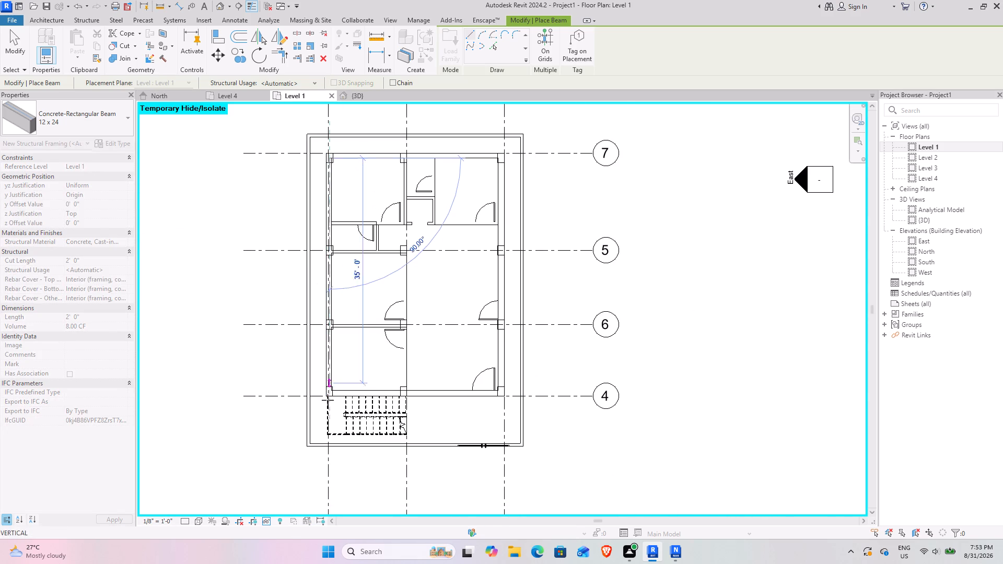
scroll(326, 387, "up", 13)
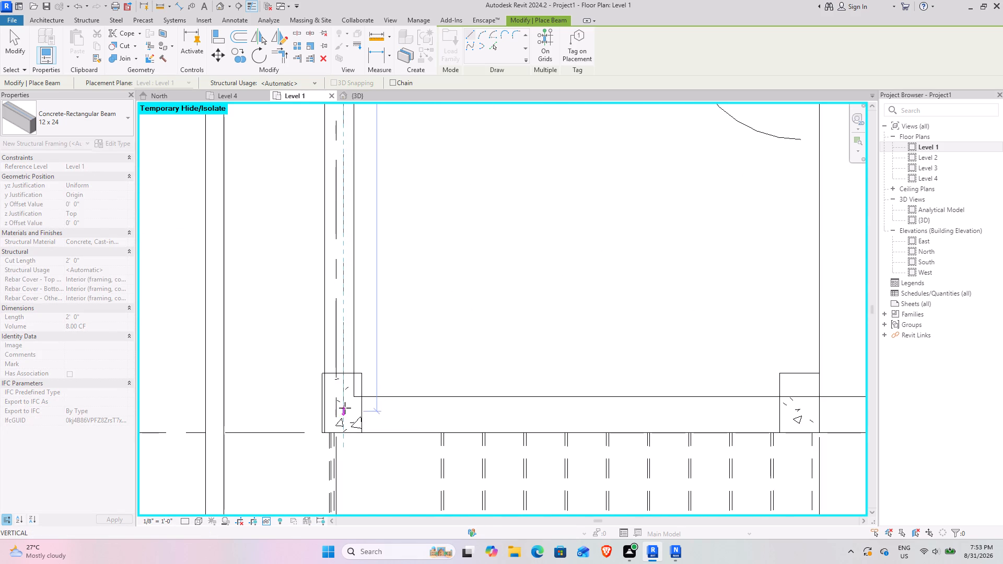
left_click(344, 406)
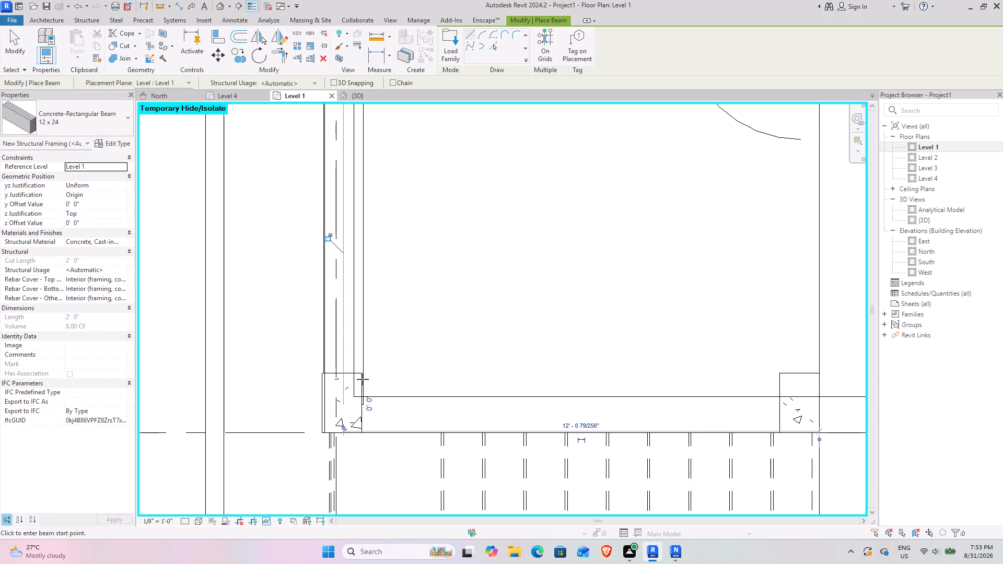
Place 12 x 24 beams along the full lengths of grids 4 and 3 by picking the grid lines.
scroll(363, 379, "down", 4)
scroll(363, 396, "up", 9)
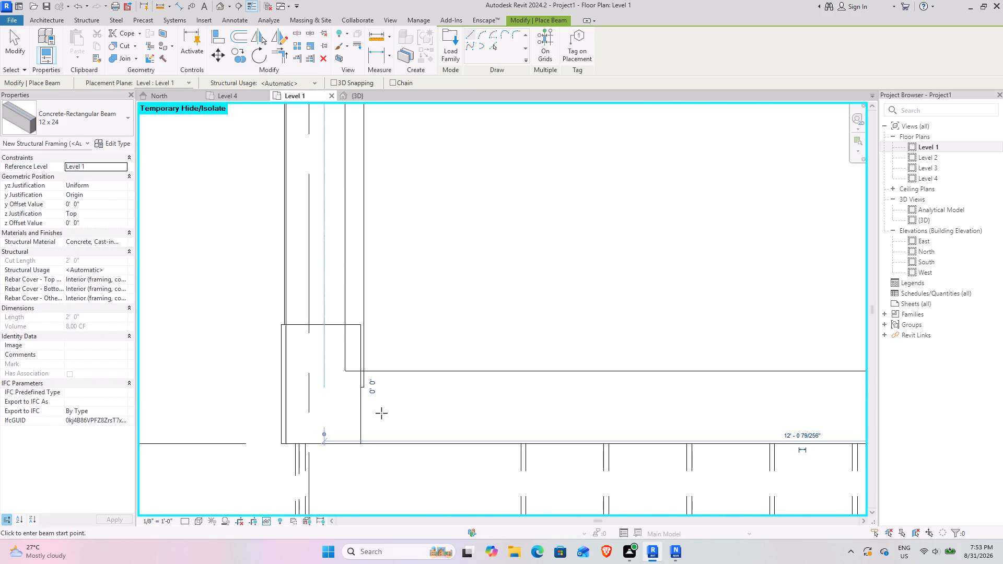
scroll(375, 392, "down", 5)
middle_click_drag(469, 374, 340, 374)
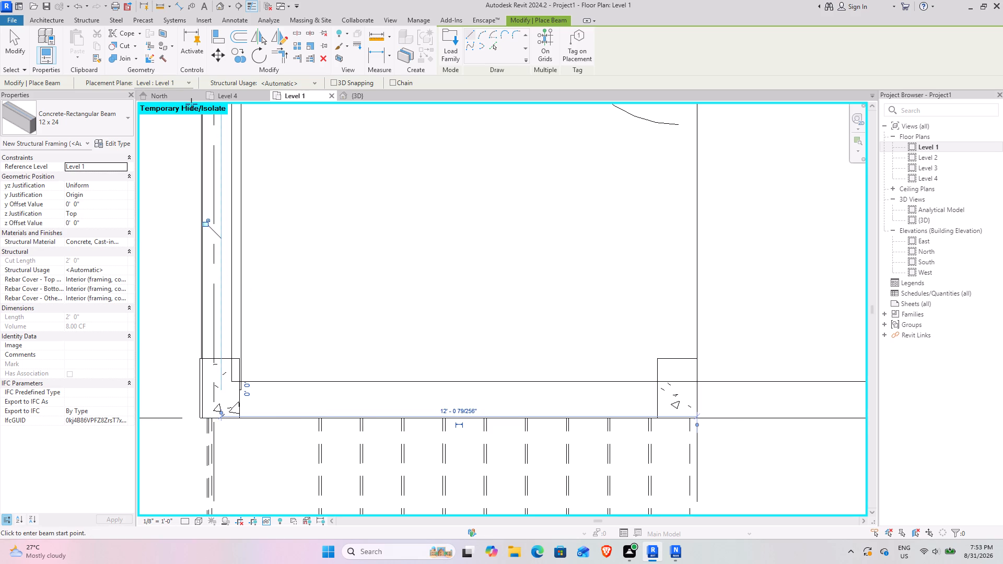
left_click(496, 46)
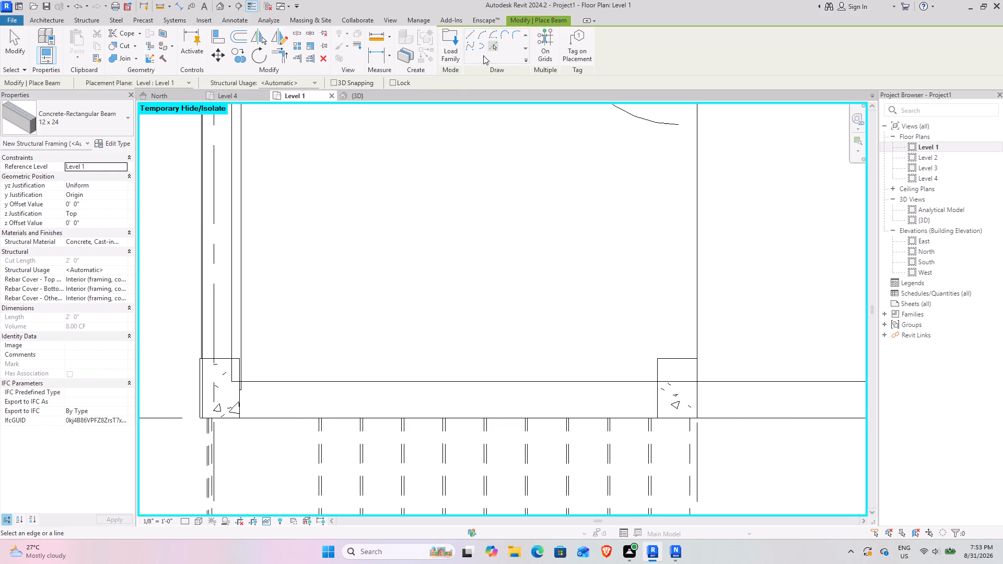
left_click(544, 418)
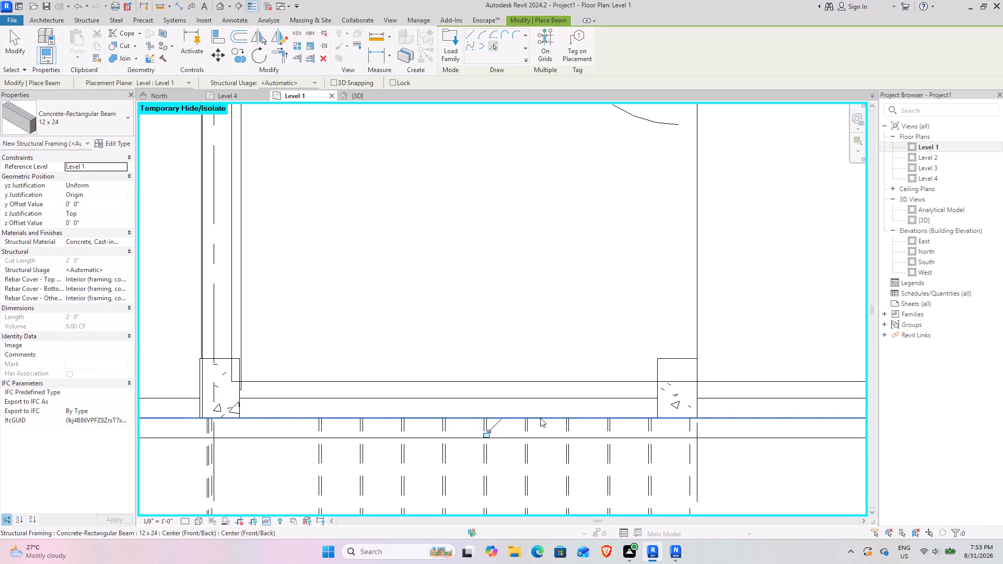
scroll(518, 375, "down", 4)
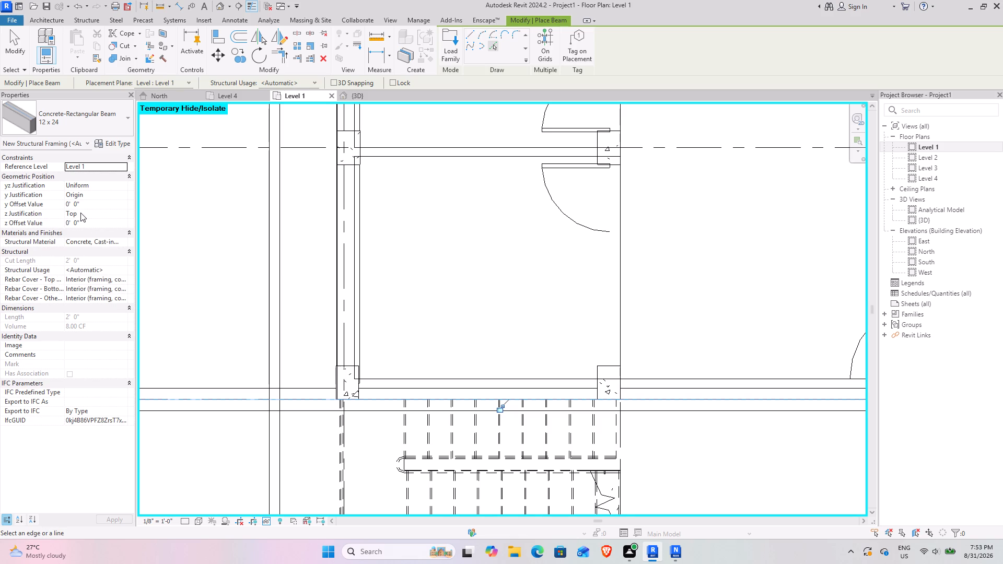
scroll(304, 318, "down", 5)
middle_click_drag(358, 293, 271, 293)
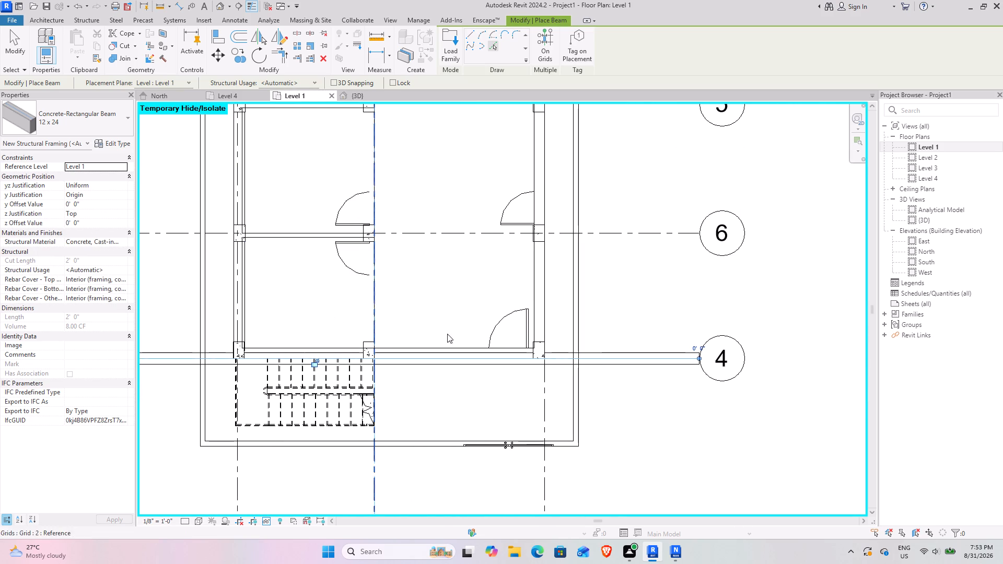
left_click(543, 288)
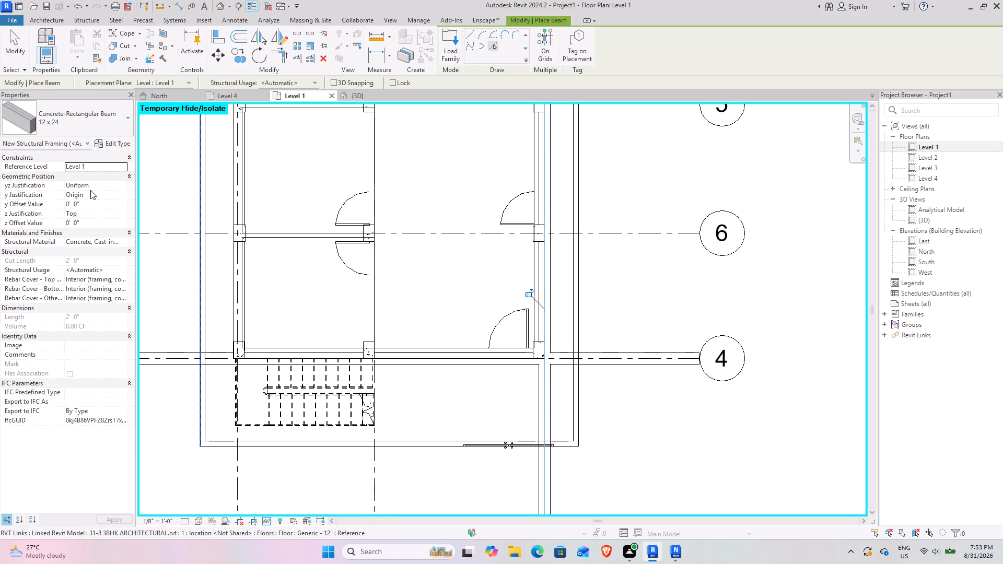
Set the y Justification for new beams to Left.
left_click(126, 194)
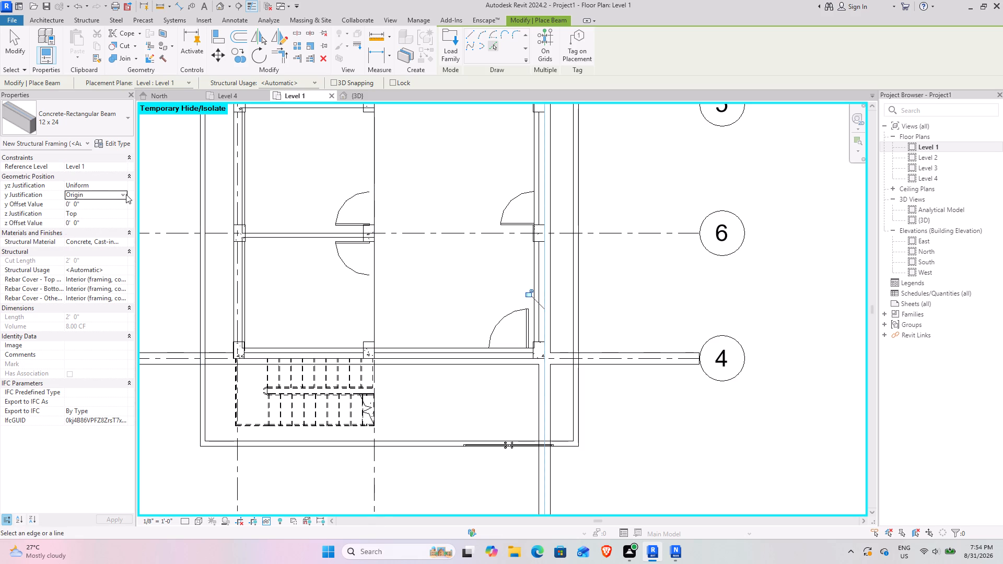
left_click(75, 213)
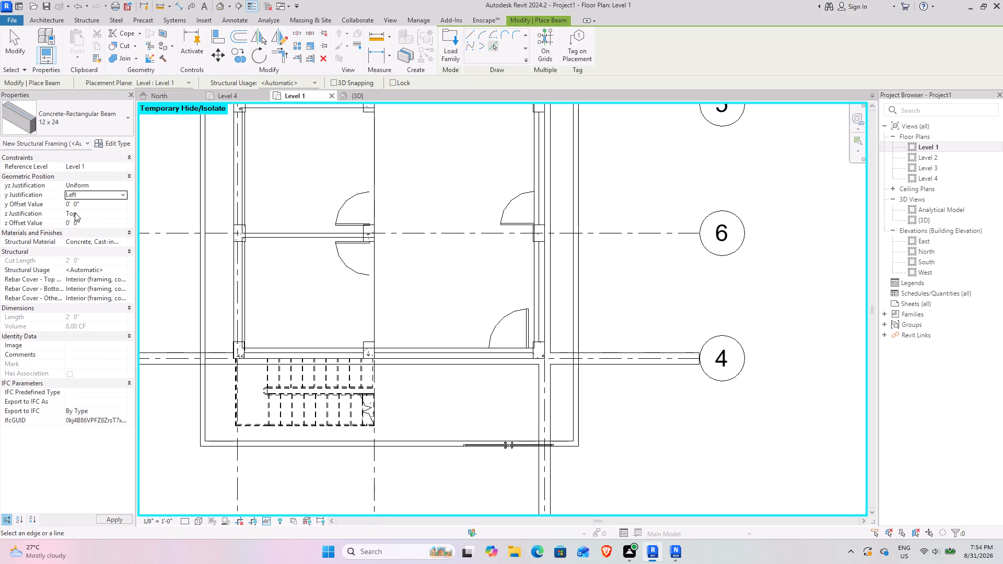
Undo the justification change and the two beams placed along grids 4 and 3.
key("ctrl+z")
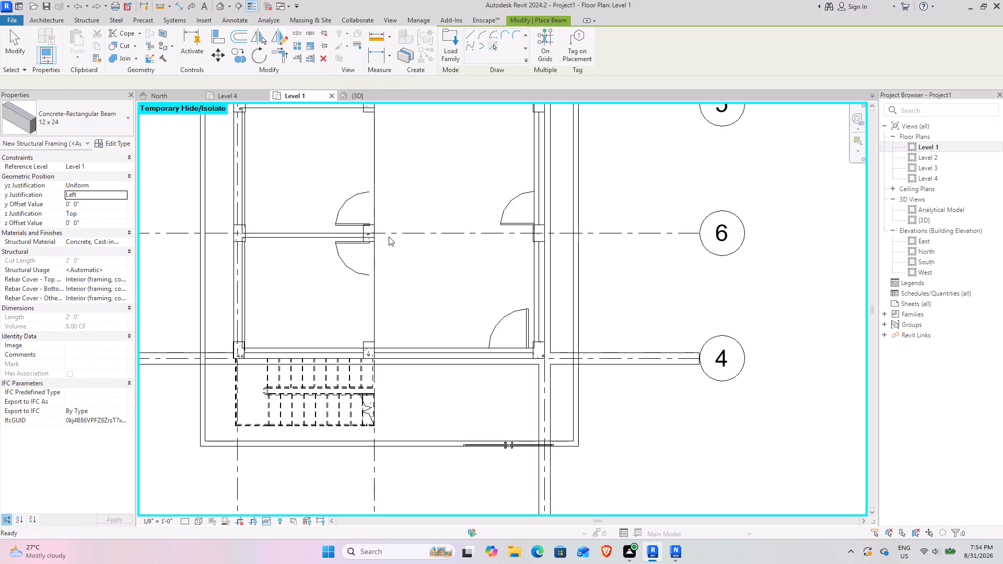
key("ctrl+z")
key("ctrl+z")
Place a 12 x 24 beam along grid 4 by picking the grid line, with y Justification set to Left.
scroll(285, 346, "down", 2)
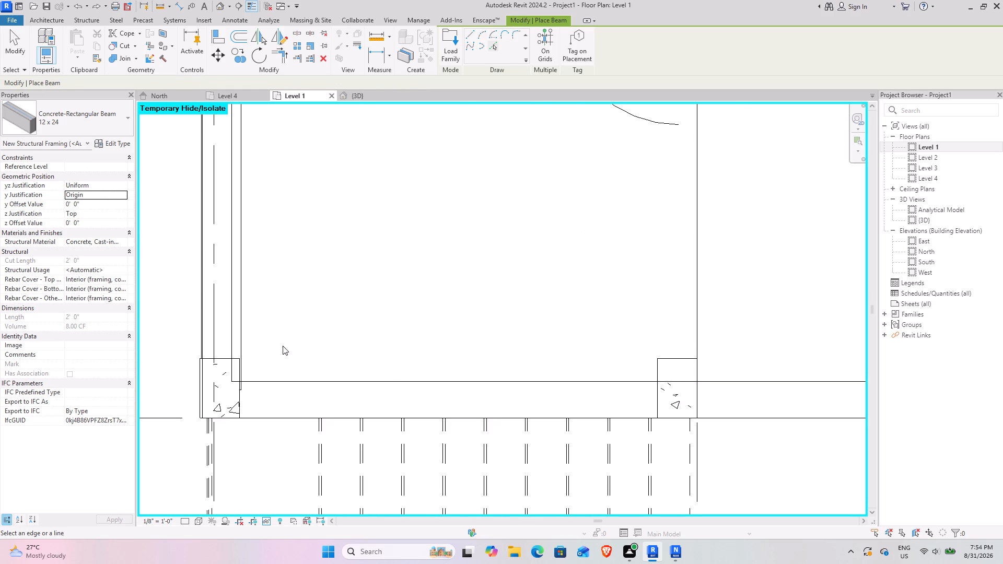
scroll(283, 346, "down", 2)
left_click(120, 196)
left_click(87, 215)
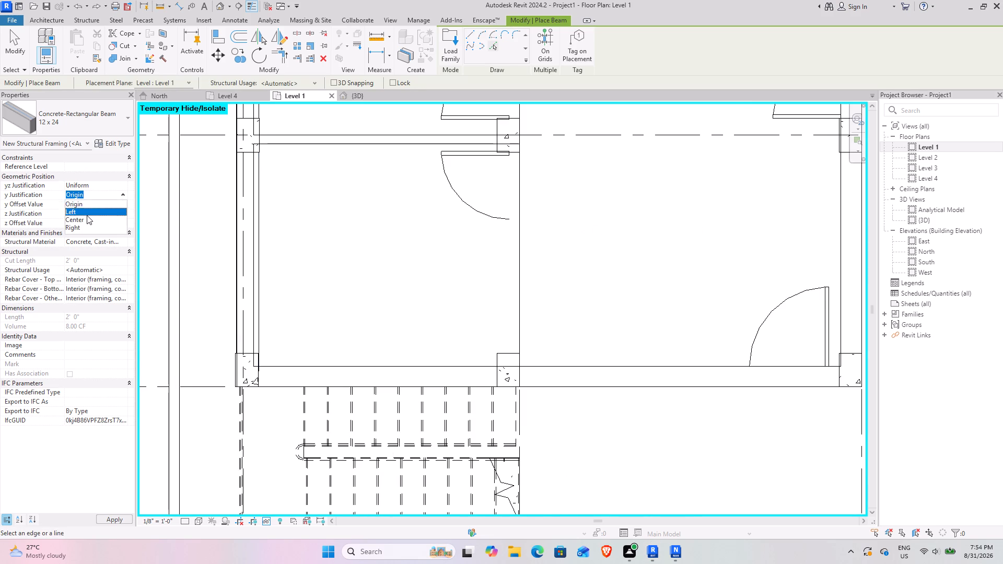
left_click(435, 385)
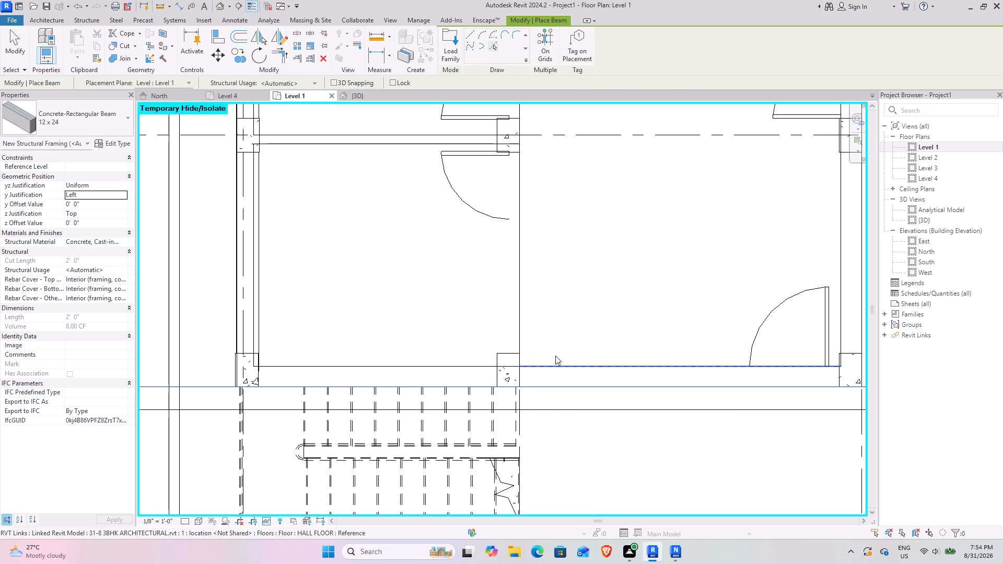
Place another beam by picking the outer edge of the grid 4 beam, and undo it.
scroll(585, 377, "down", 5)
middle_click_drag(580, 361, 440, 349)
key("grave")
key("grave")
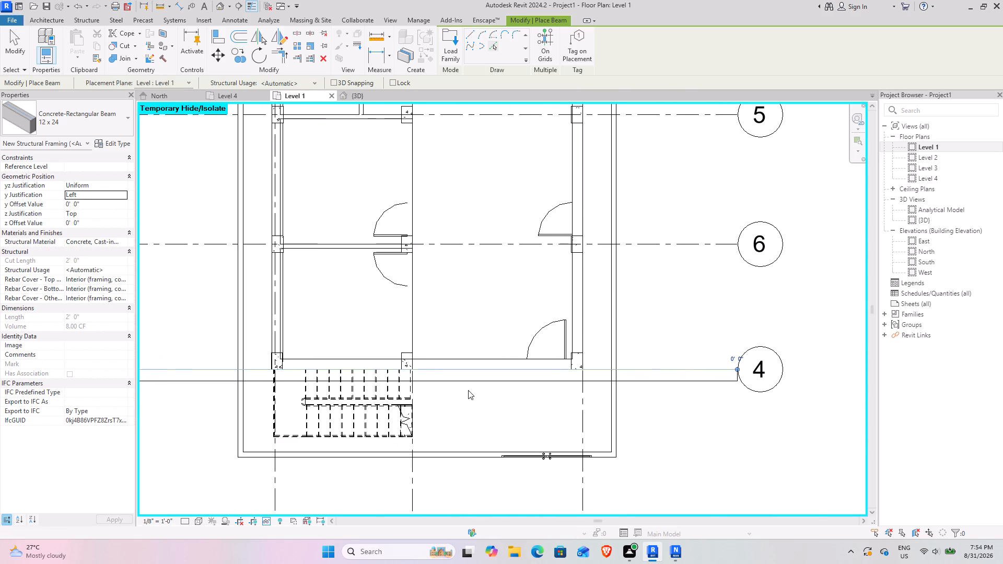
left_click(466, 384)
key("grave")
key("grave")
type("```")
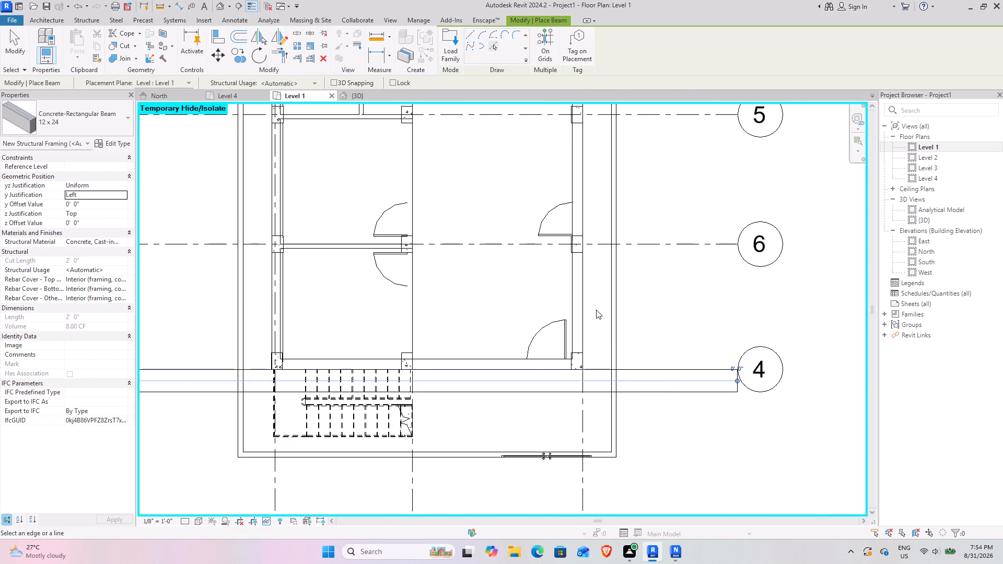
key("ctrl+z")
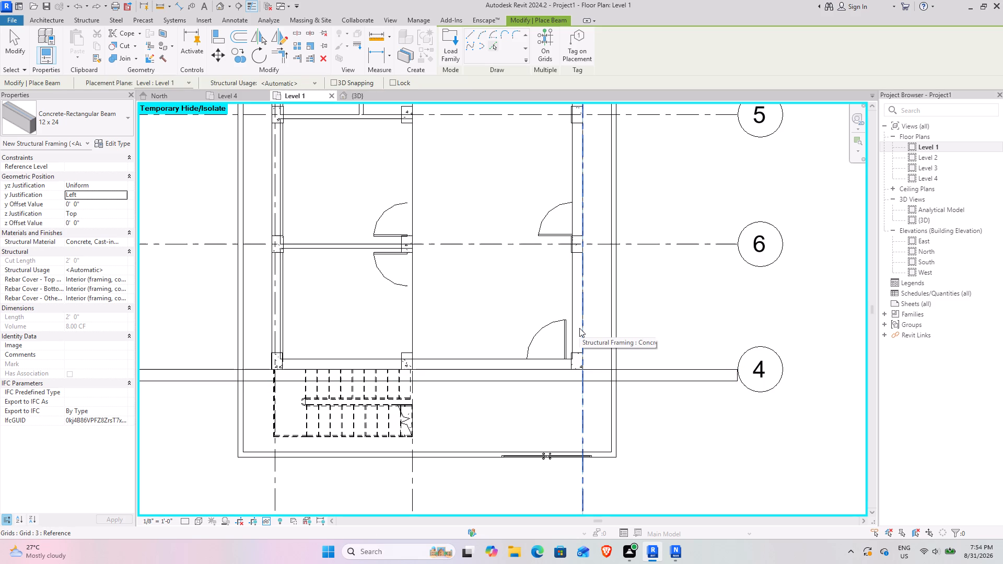
Place 12 x 24 beams along grids 3, 7 and 2 by picking the grid lines, keeping y Justification at Left.
left_click(579, 328)
middle_click_drag(598, 230, 635, 493)
middle_click_drag(589, 351, 620, 429)
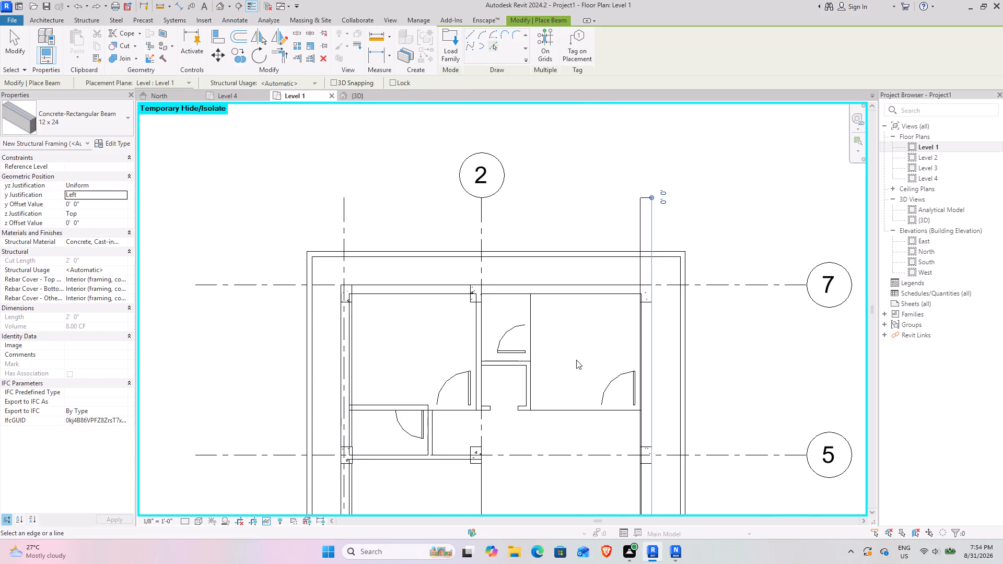
left_click(543, 283)
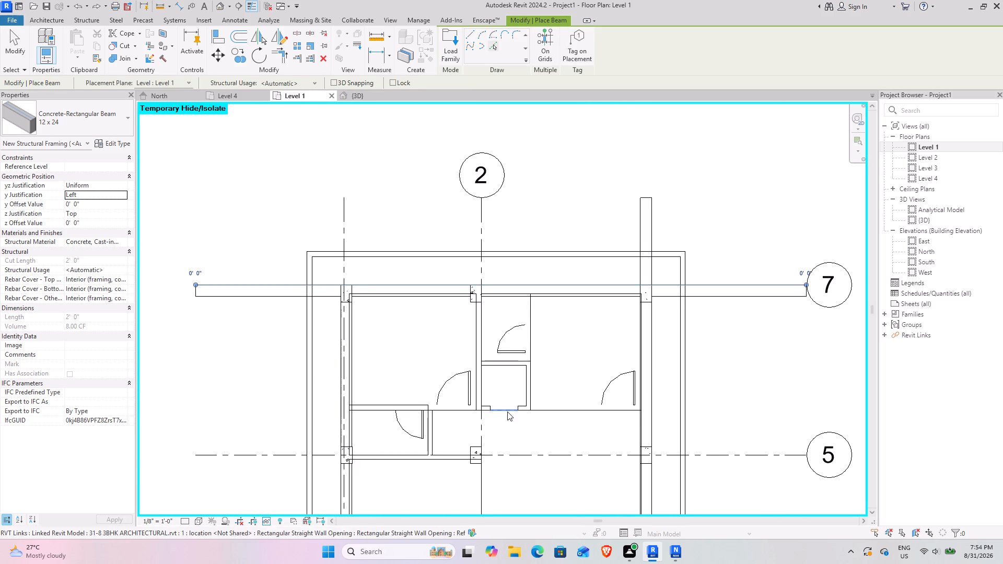
middle_click_drag(505, 412, 458, 251)
left_click(436, 343)
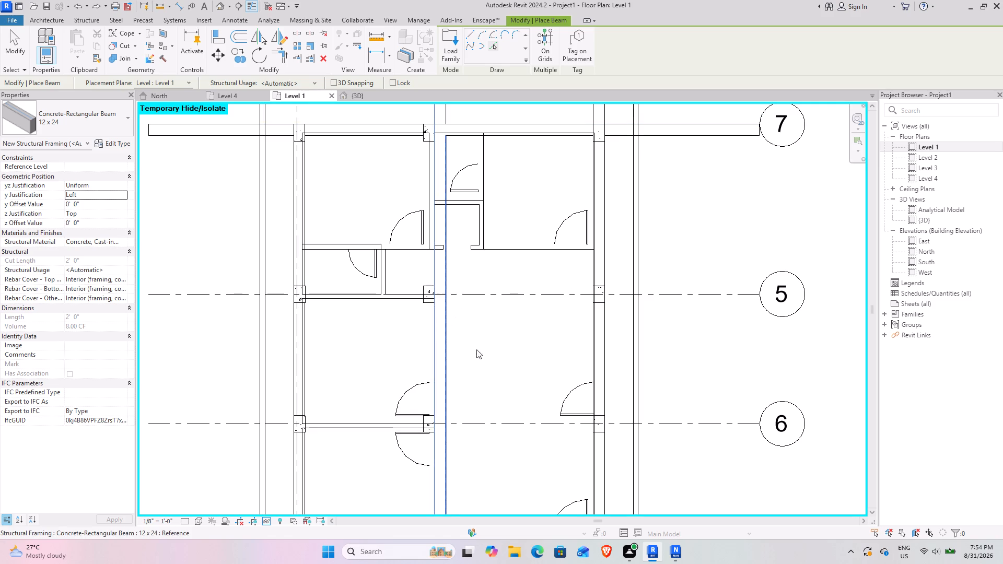
scroll(549, 369, "down", 3)
middle_click_drag(532, 370, 511, 289)
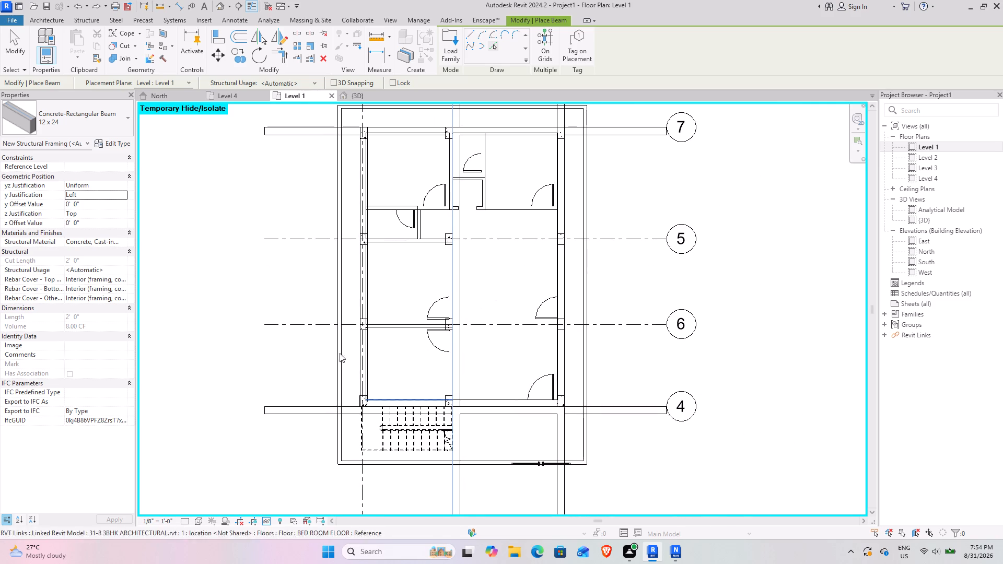
left_click(15, 44)
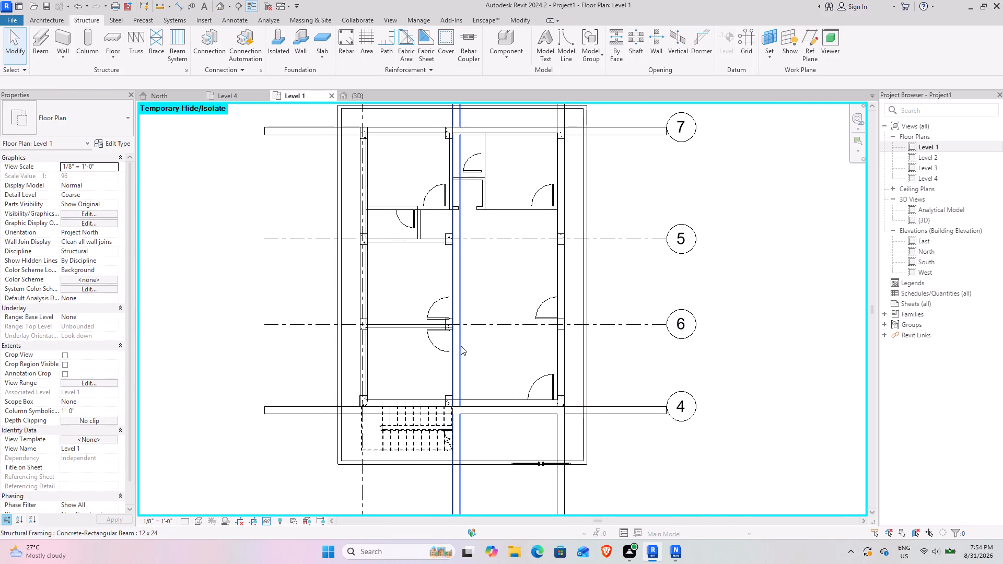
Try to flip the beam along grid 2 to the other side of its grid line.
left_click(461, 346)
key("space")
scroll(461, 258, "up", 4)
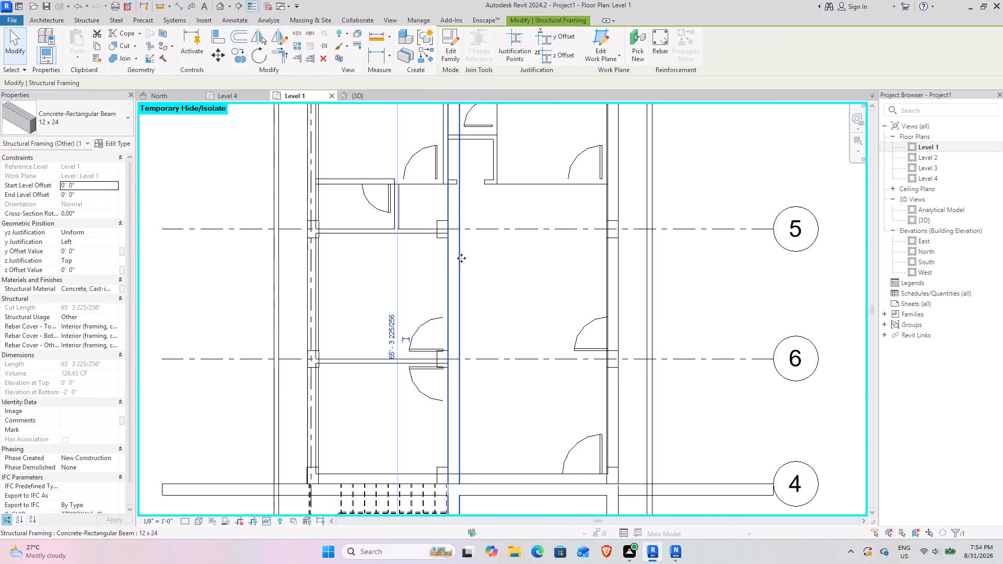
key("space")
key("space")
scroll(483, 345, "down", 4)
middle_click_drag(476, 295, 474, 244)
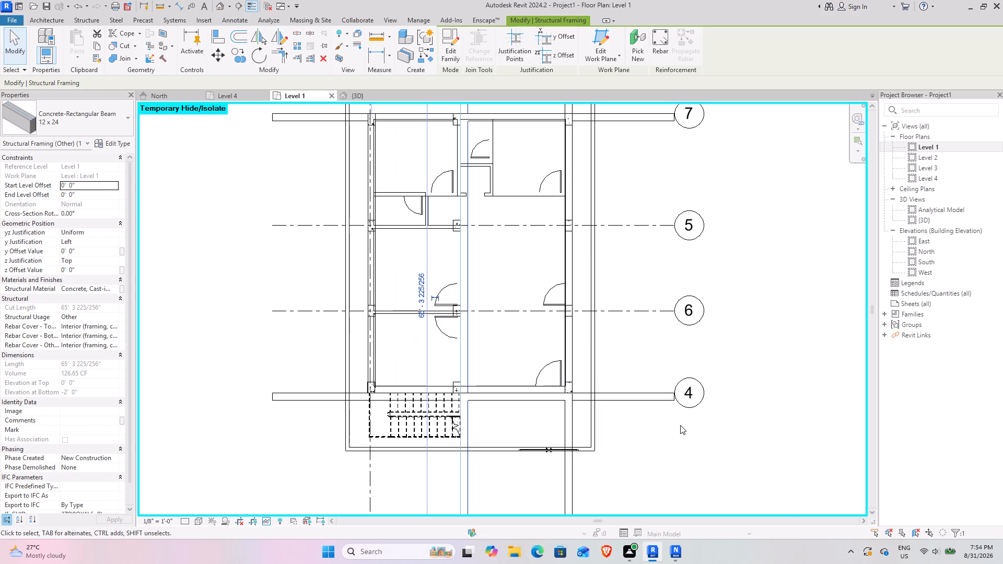
Set the y Justification of the beam along grid 4 to Right.
left_click(640, 401)
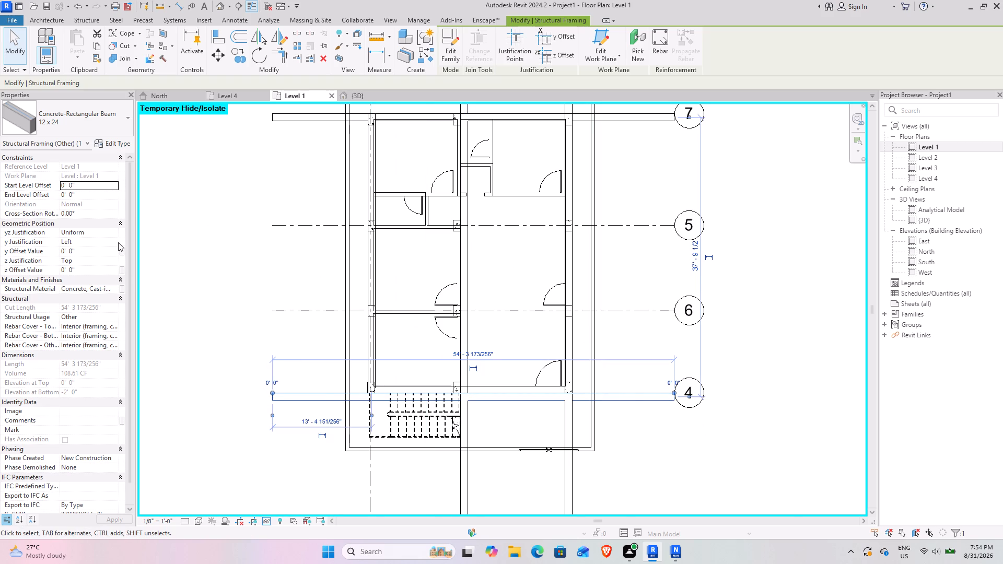
left_click(118, 242)
left_click(112, 241)
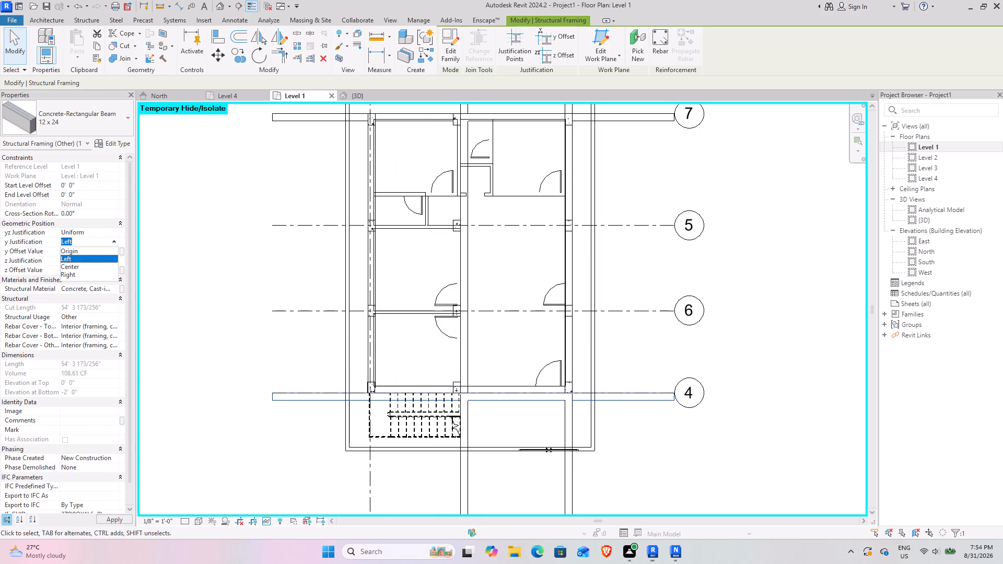
left_click(71, 275)
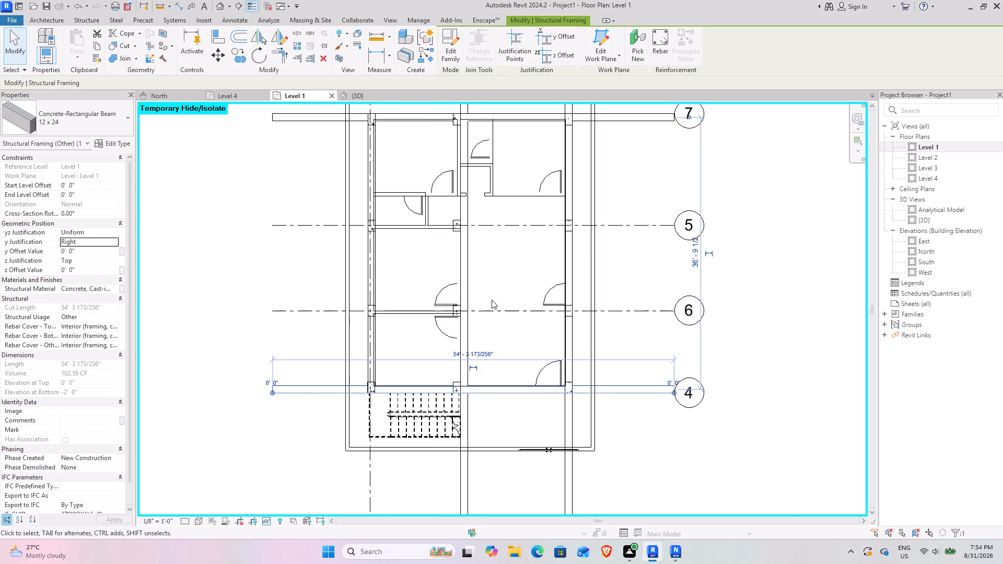
Set the y Justification of the beam along grid 2 to Right.
scroll(474, 361, "up", 4)
left_click(466, 320)
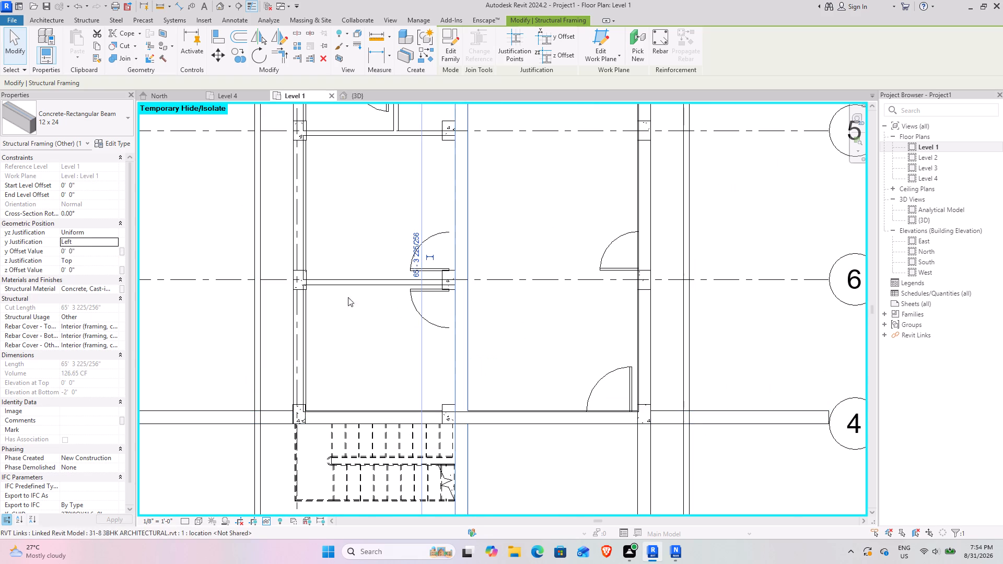
left_click(113, 240)
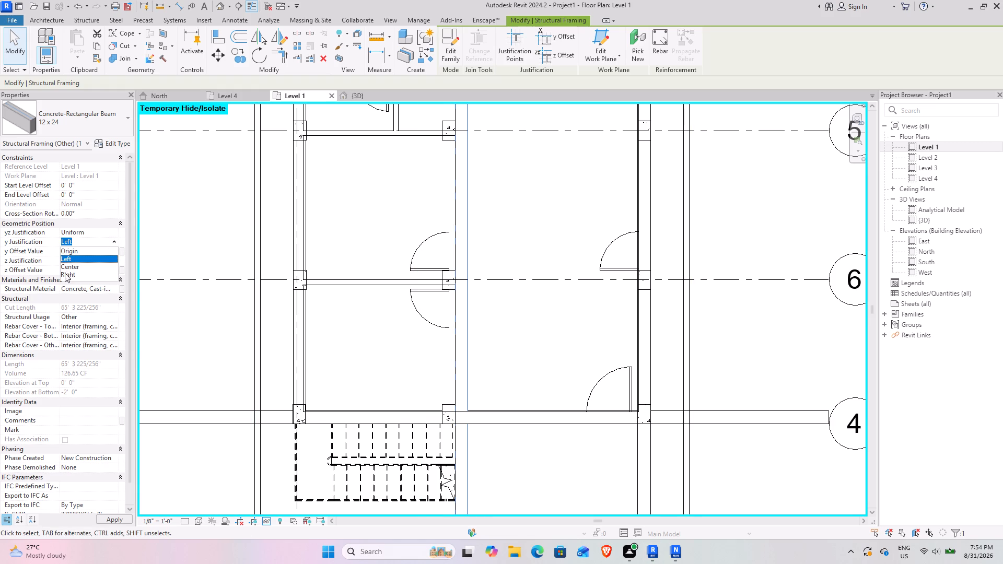
left_click(65, 273)
Shorten the grid 2 beam at both ends so it spans only between the outer edges of the grid 7 and grid 4 beams.
scroll(487, 210, "down", 4)
middle_click_drag(500, 207, 493, 419)
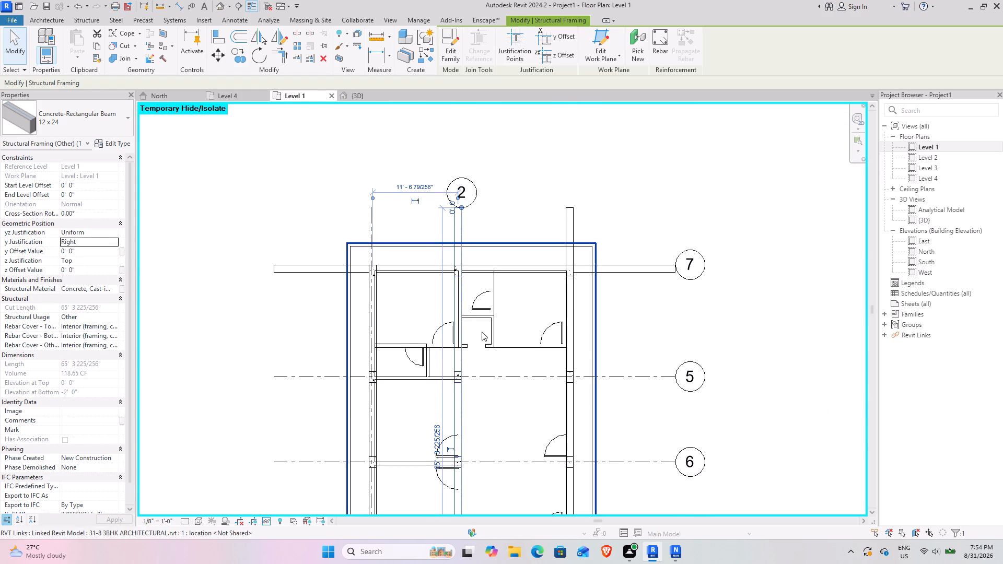
scroll(451, 261, "up", 8)
scroll(483, 288, "down", 8)
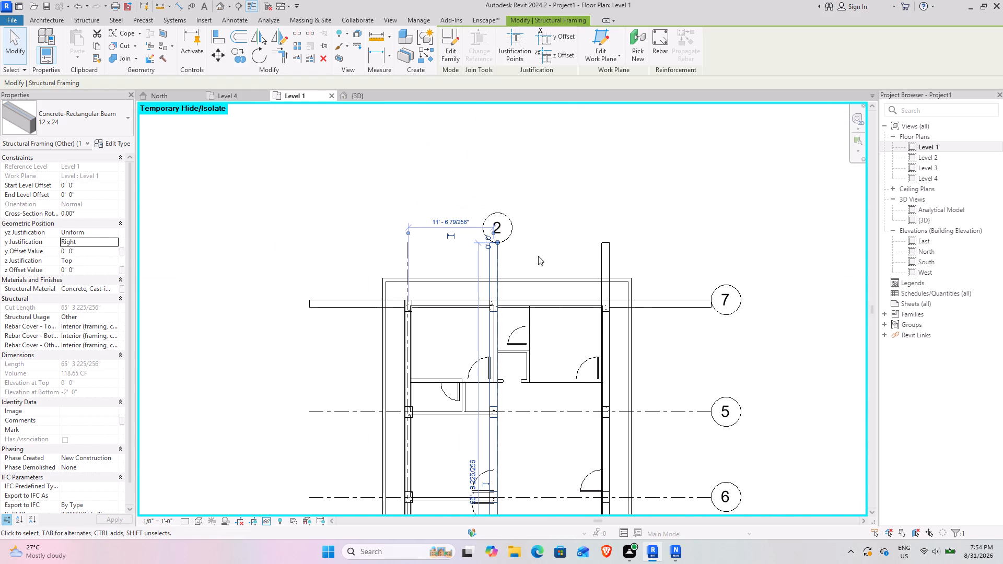
left_click_drag(496, 242, 493, 304)
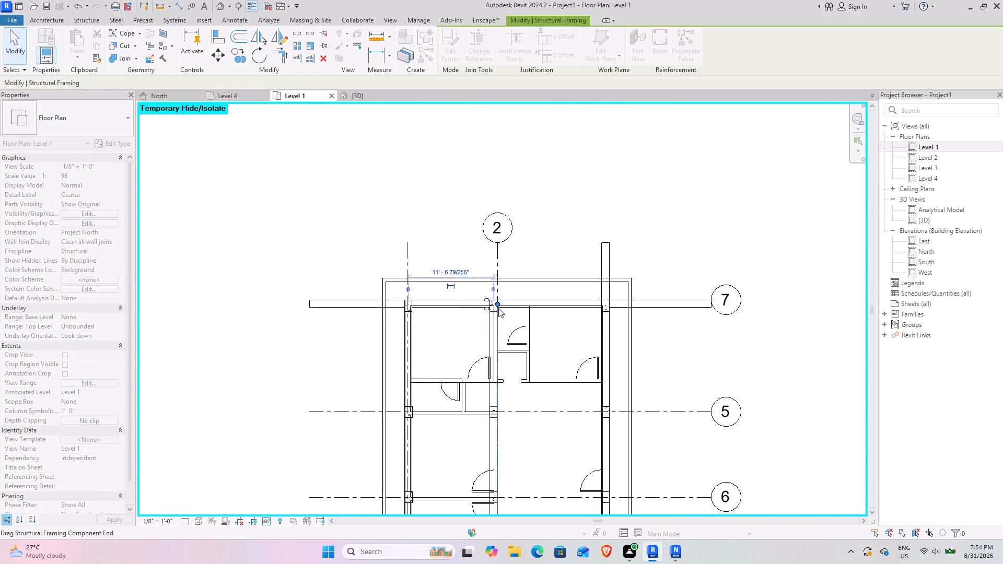
scroll(530, 331, "up", 4)
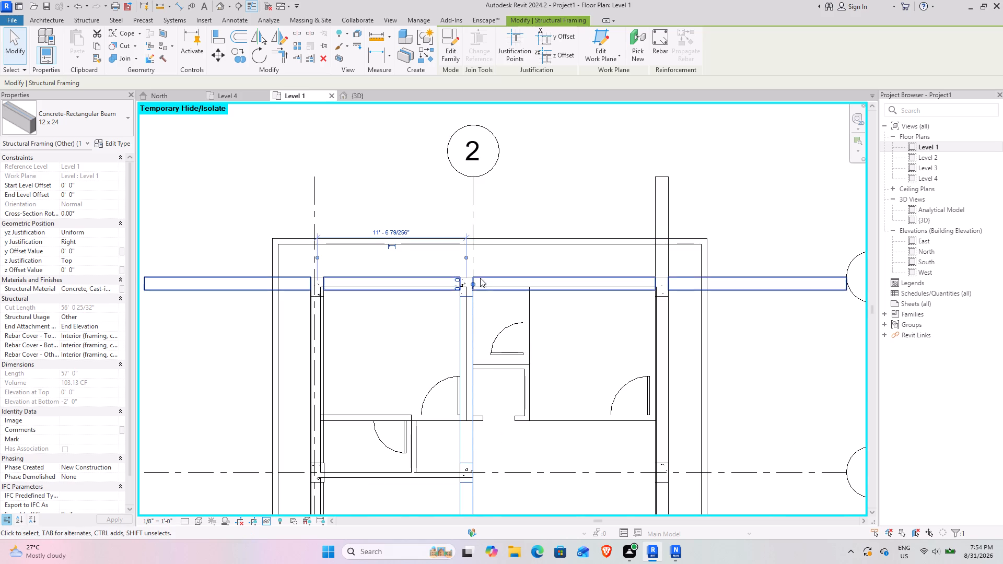
left_click_drag(473, 281, 472, 276)
scroll(520, 371, "down", 4)
middle_click_drag(516, 413, 484, 243)
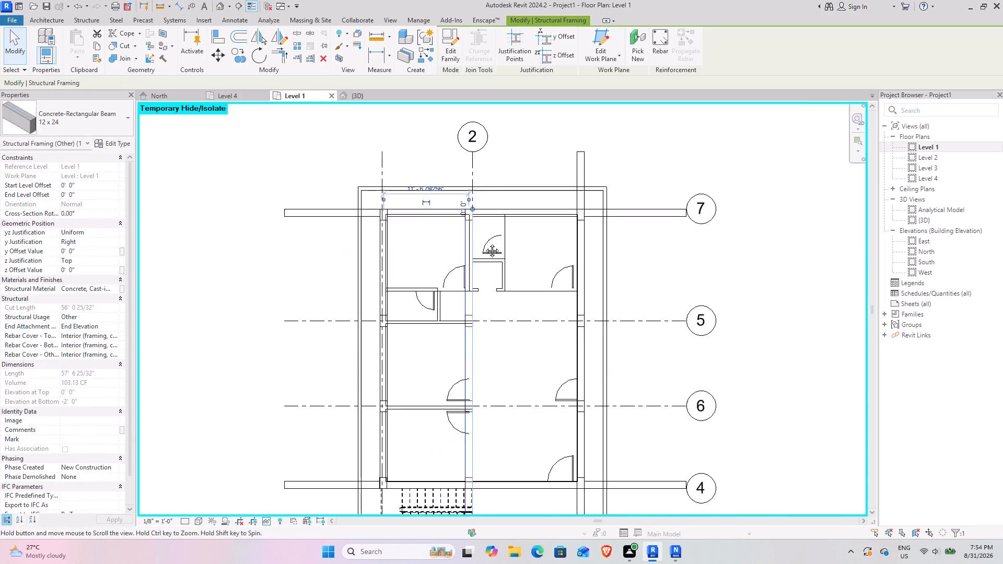
middle_click_drag(484, 243, 474, 198)
middle_click_drag(494, 395, 468, 261)
left_click_drag(422, 394, 423, 387)
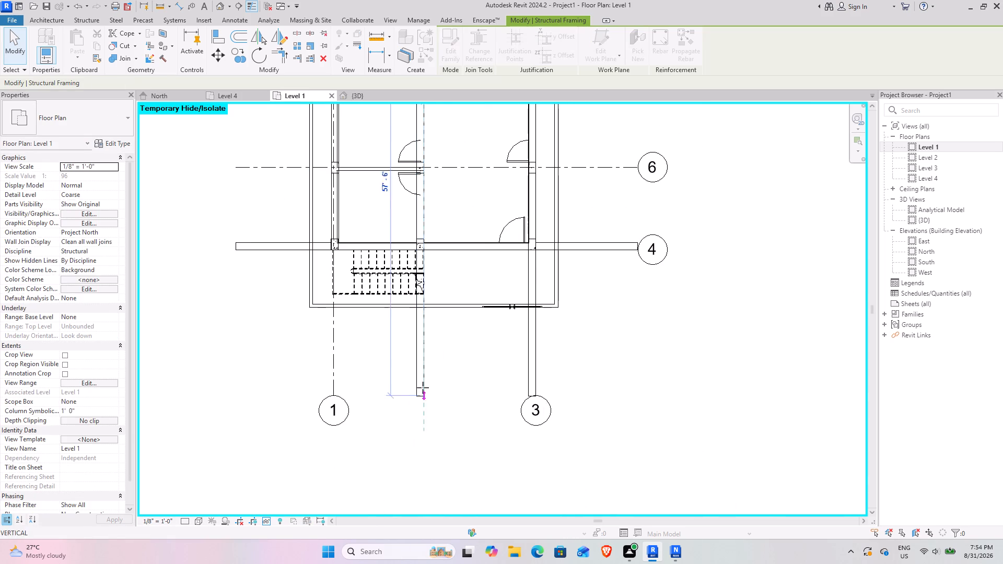
left_click_drag(423, 387, 428, 250)
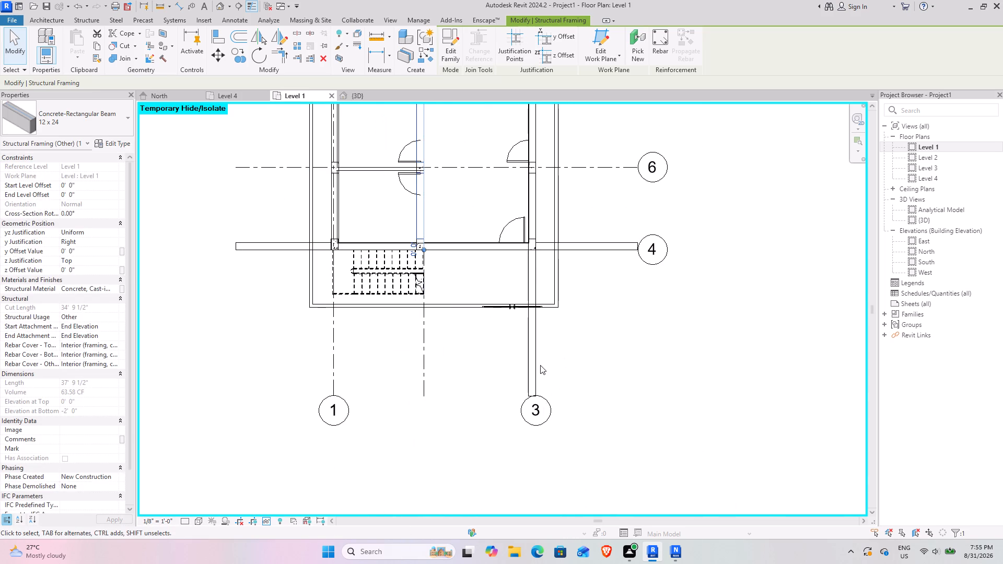
Shorten the grid 3 beam at both ends so it runs only between the outer edges of the grid 4 and grid 7 beams.
left_click(540, 365)
left_click_drag(534, 395, 527, 250)
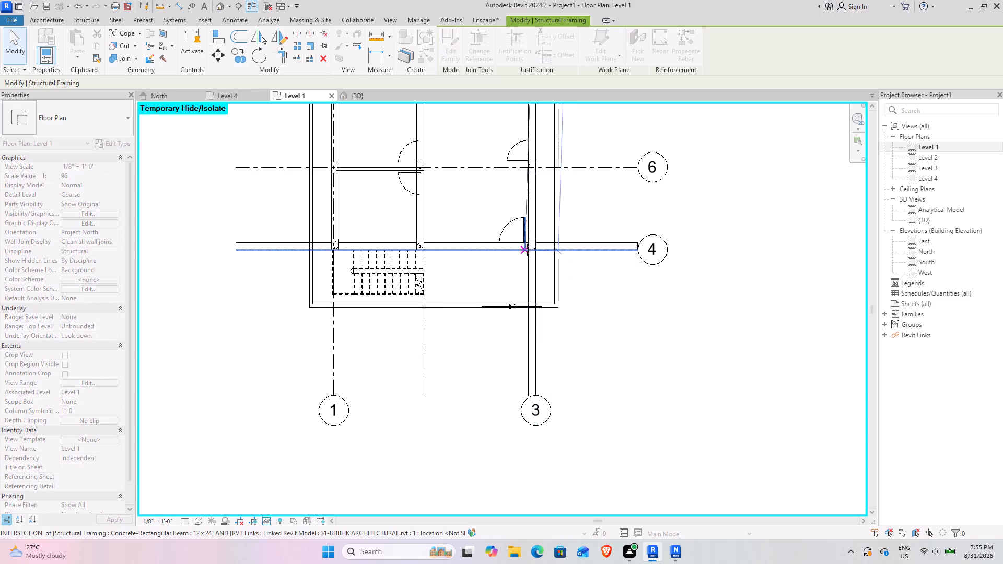
left_click_drag(527, 250, 532, 250)
scroll(611, 185, "down", 4)
middle_click_drag(610, 187, 604, 442)
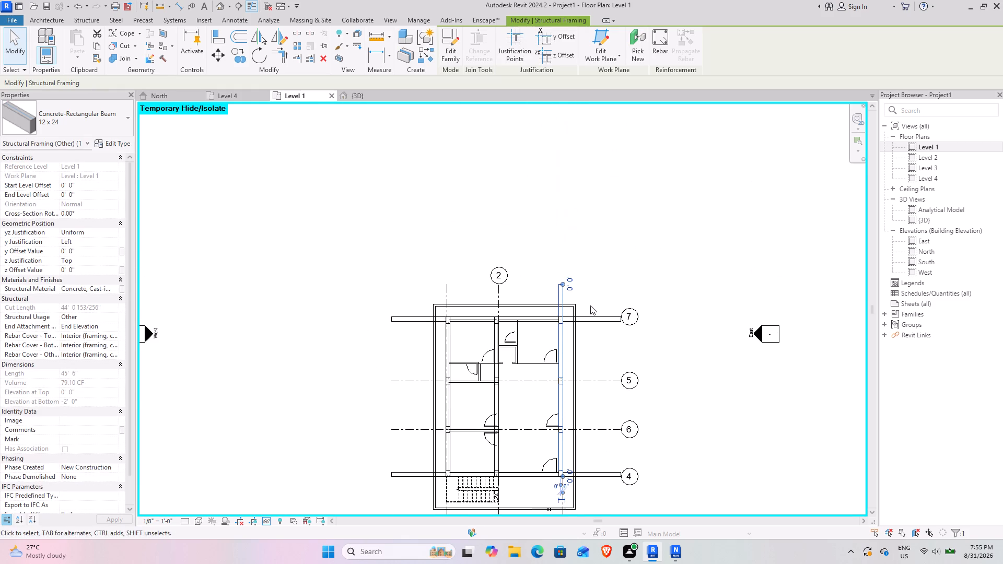
left_click_drag(563, 282, 562, 319)
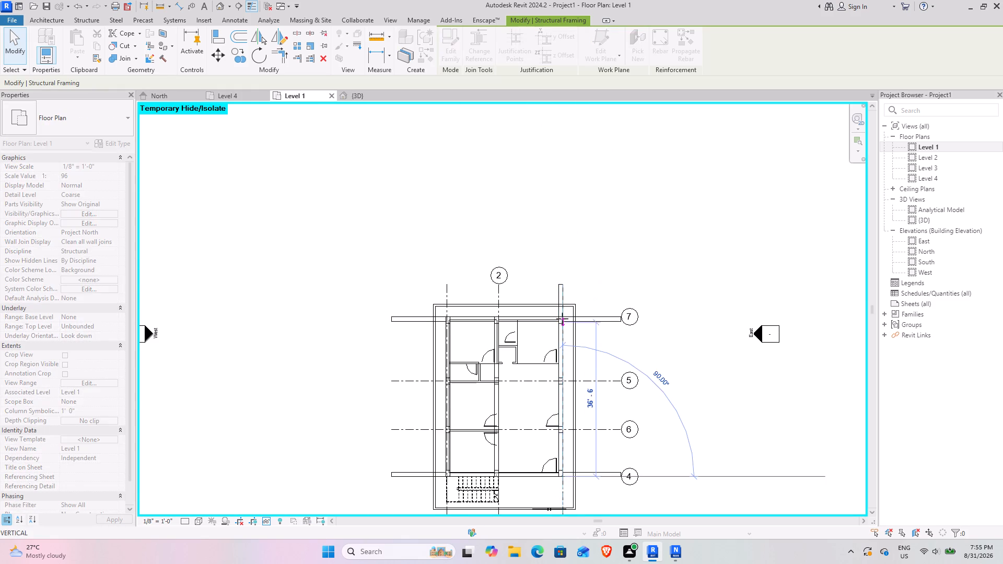
left_click_drag(562, 319, 562, 316)
scroll(562, 316, "up", 11)
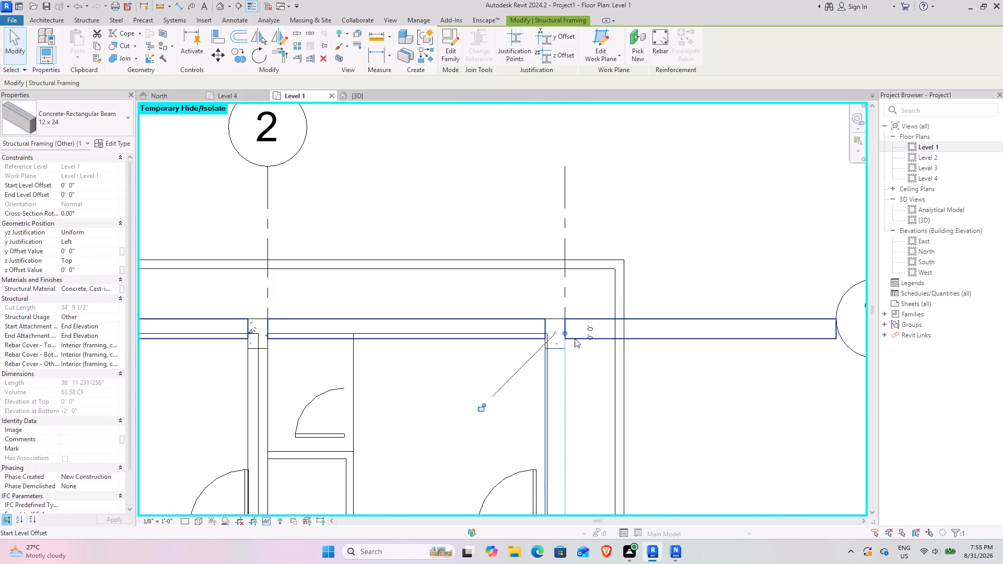
left_click_drag(565, 332, 565, 320)
Shorten the grid 4 beam at both ends to the outer faces of the corner columns at grids 3 and 1.
scroll(540, 379, "down", 8)
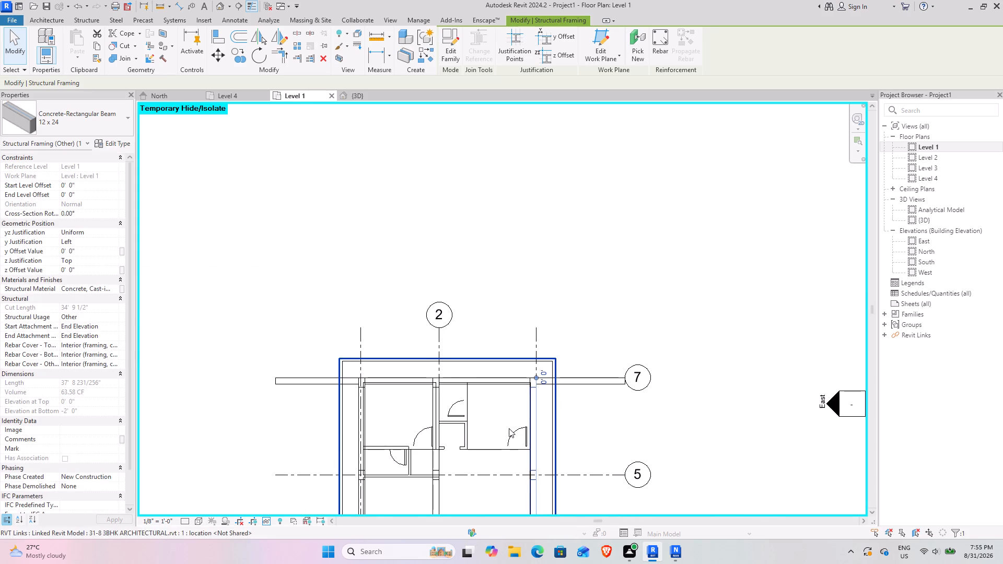
middle_click_drag(506, 425, 506, 262)
left_click(598, 457)
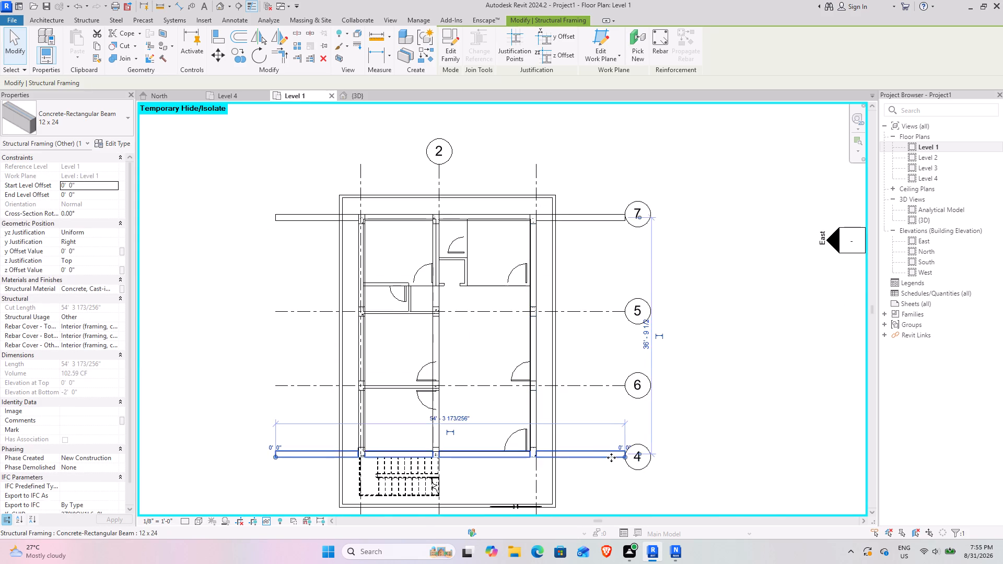
scroll(611, 457, "up", 5)
left_click_drag(637, 458, 465, 455)
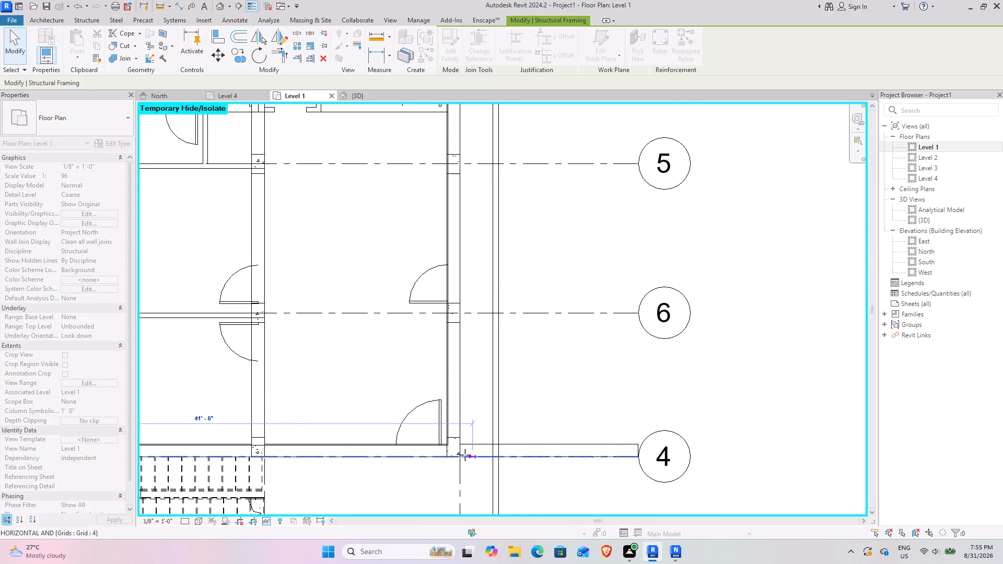
left_click_drag(465, 455, 461, 455)
scroll(372, 434, "down", 5)
middle_click_drag(359, 425, 604, 421)
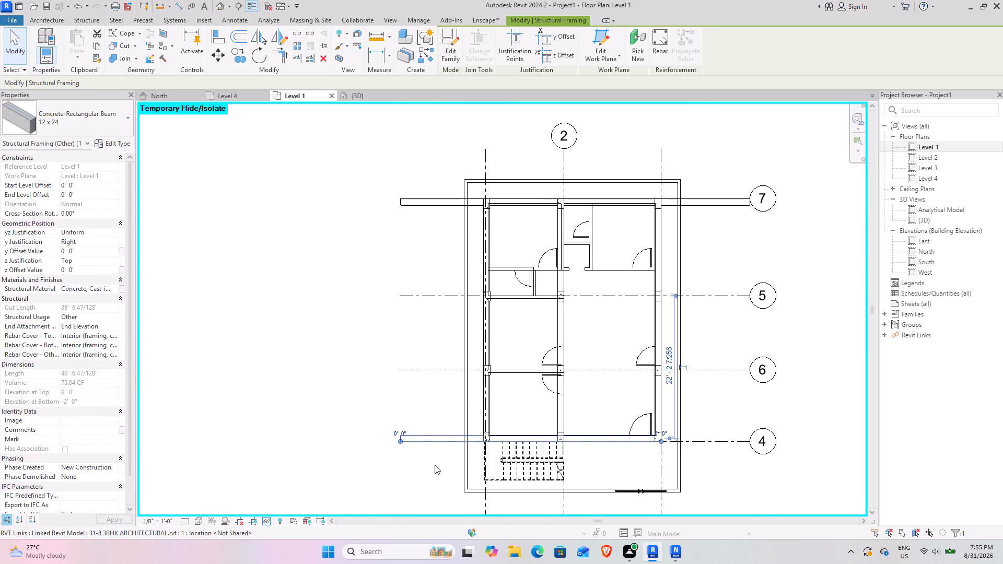
left_click_drag(399, 441, 485, 443)
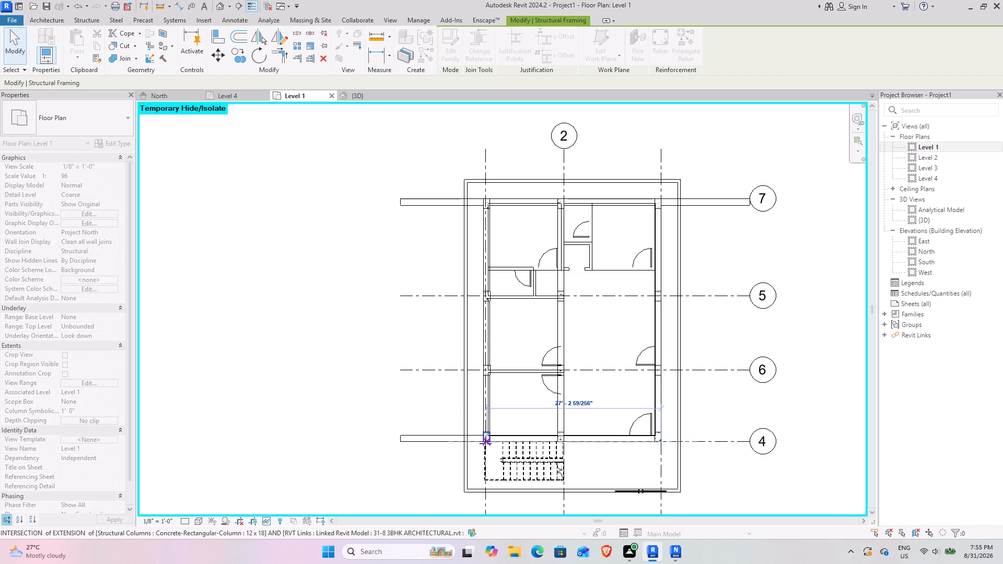
left_click_drag(485, 443, 482, 443)
scroll(483, 442, "up", 8)
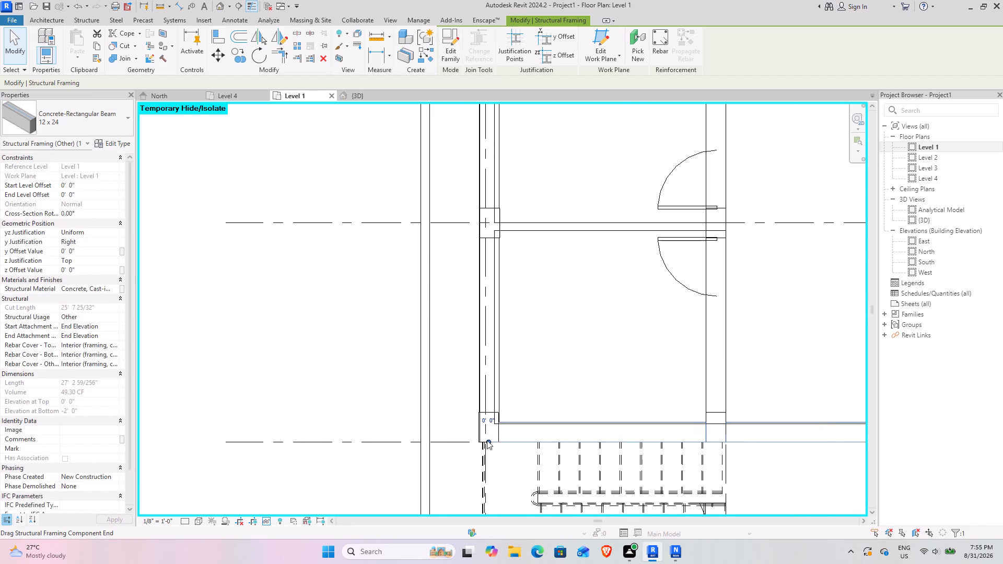
left_click_drag(488, 440, 478, 440)
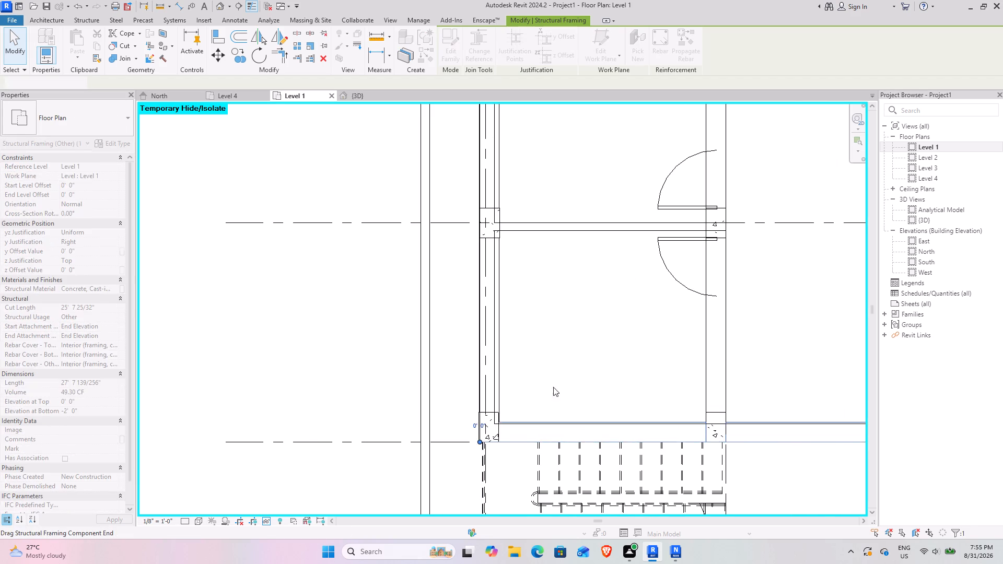
scroll(532, 354, "down", 13)
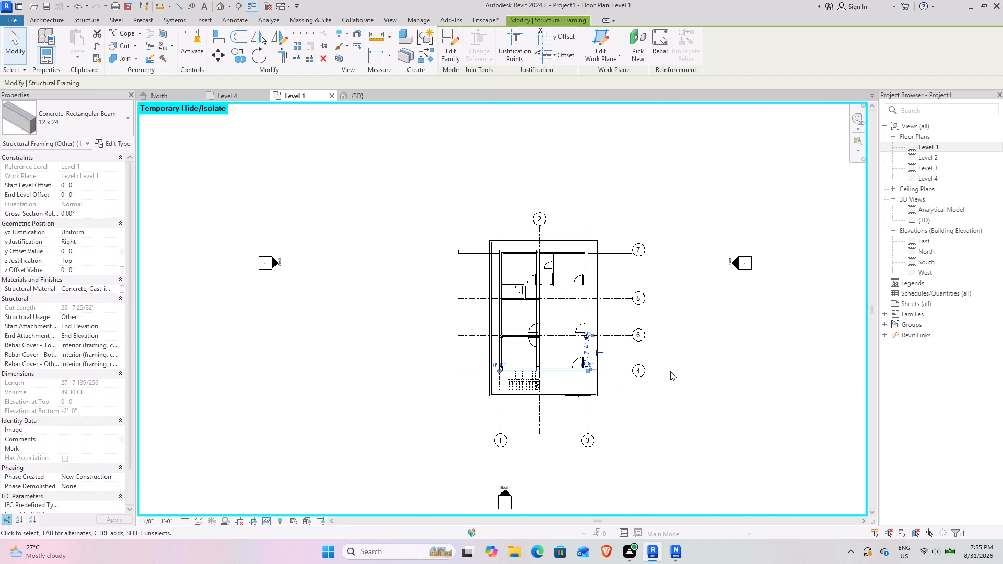
left_click(712, 368)
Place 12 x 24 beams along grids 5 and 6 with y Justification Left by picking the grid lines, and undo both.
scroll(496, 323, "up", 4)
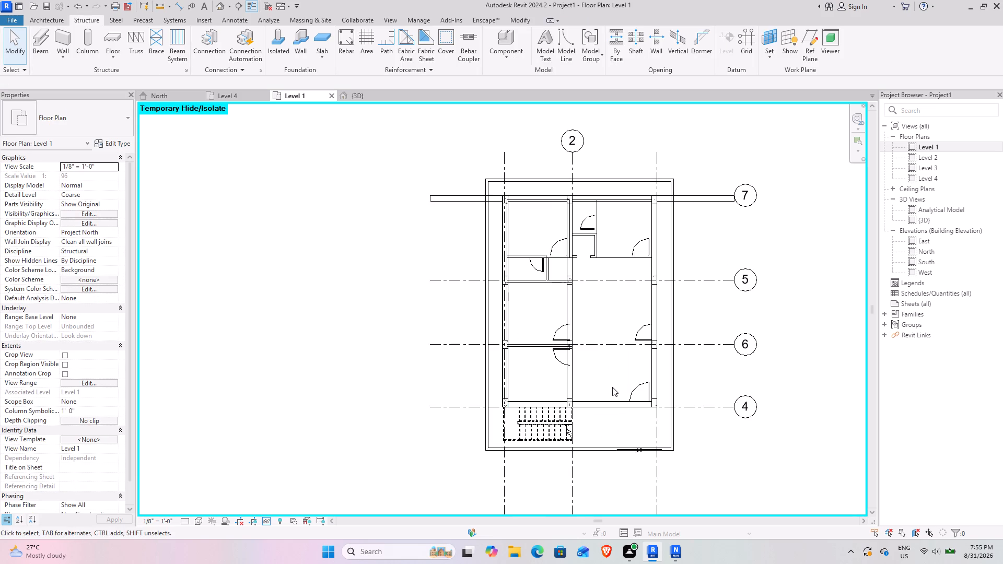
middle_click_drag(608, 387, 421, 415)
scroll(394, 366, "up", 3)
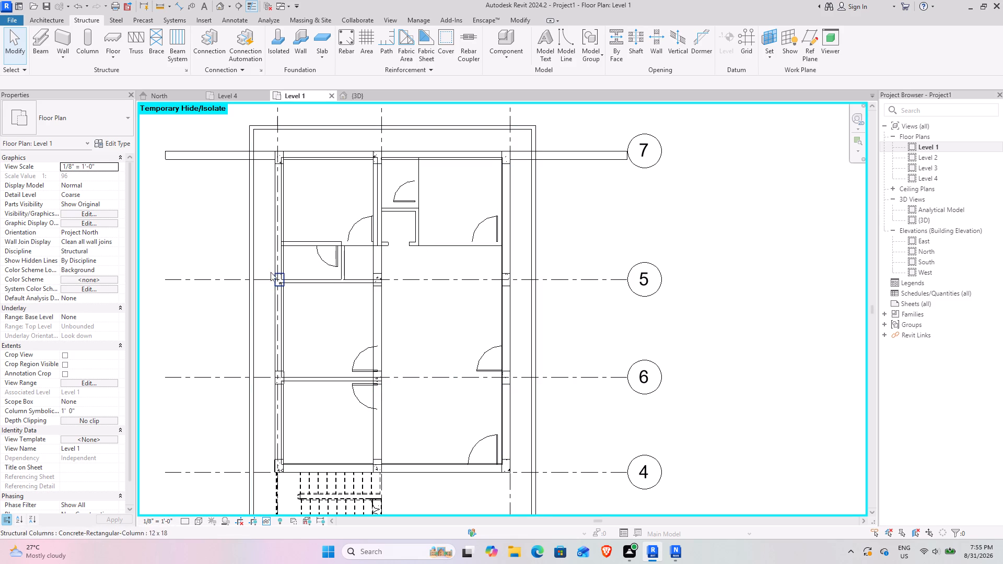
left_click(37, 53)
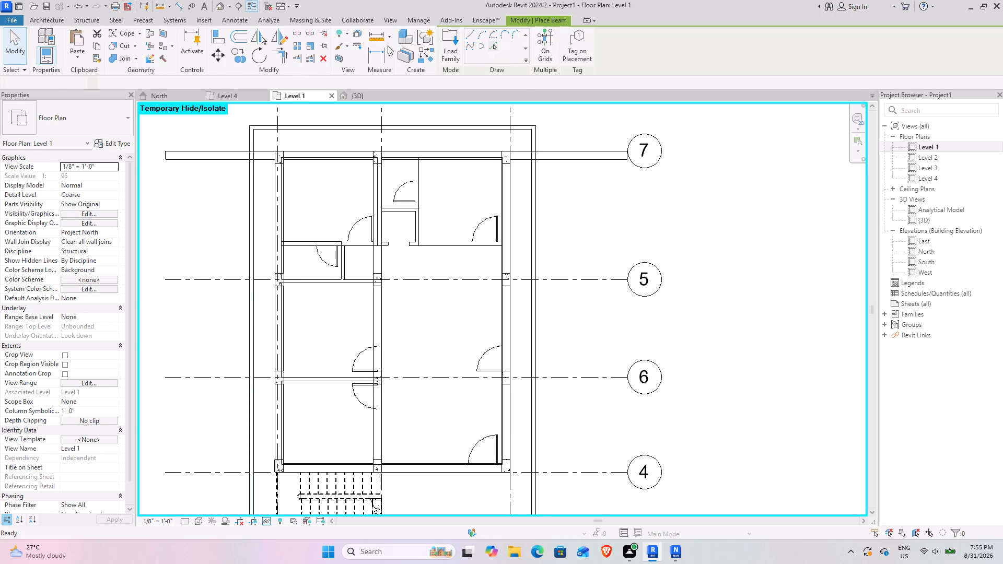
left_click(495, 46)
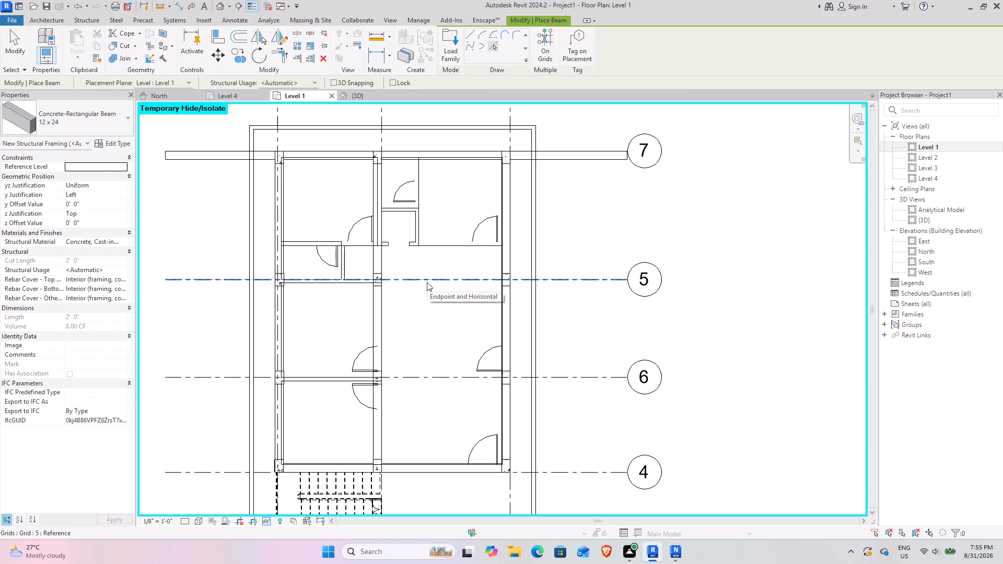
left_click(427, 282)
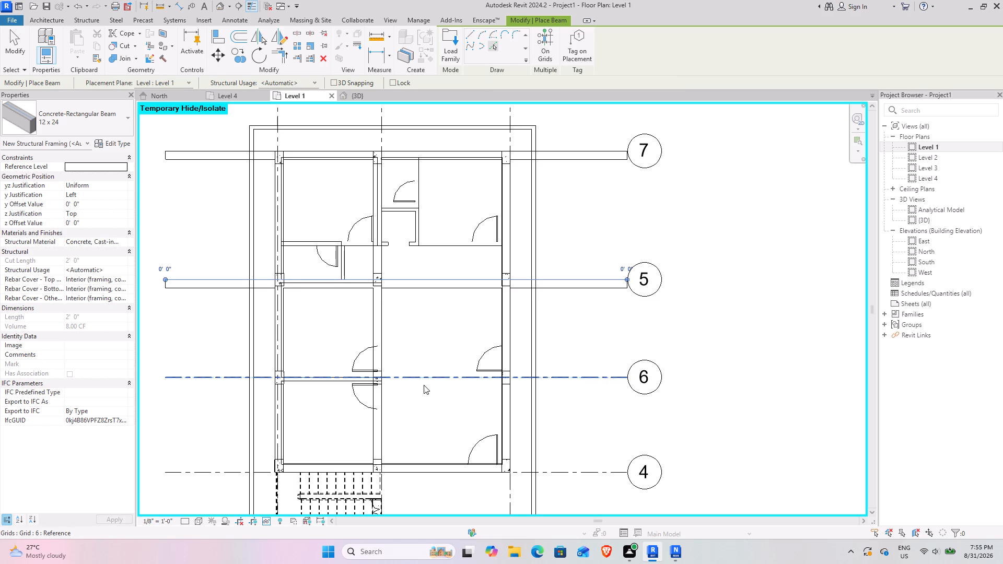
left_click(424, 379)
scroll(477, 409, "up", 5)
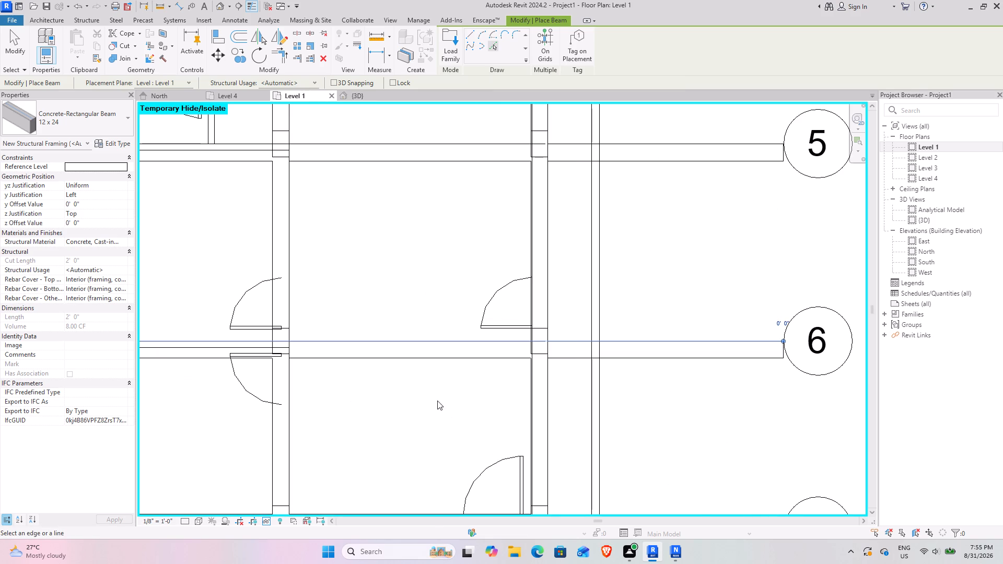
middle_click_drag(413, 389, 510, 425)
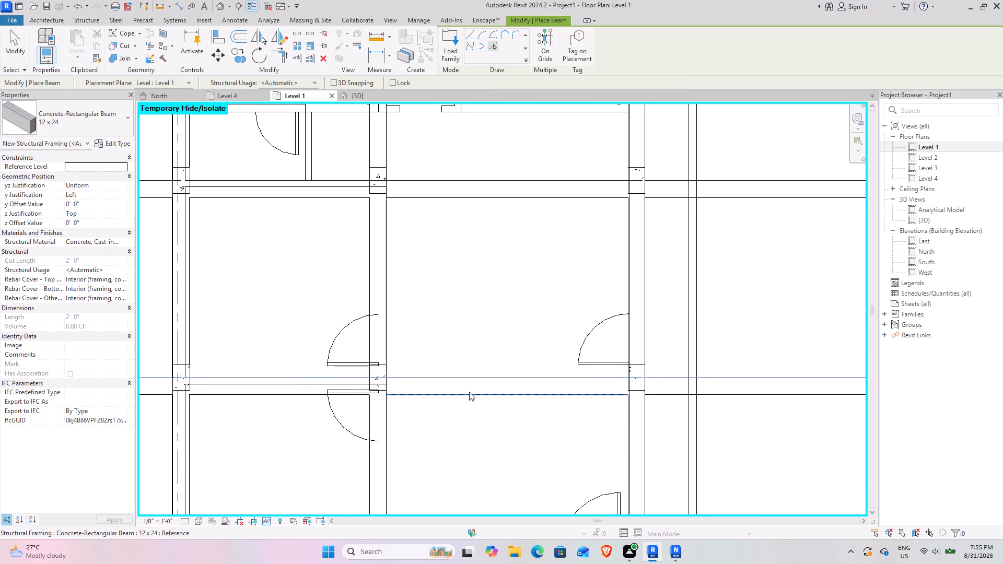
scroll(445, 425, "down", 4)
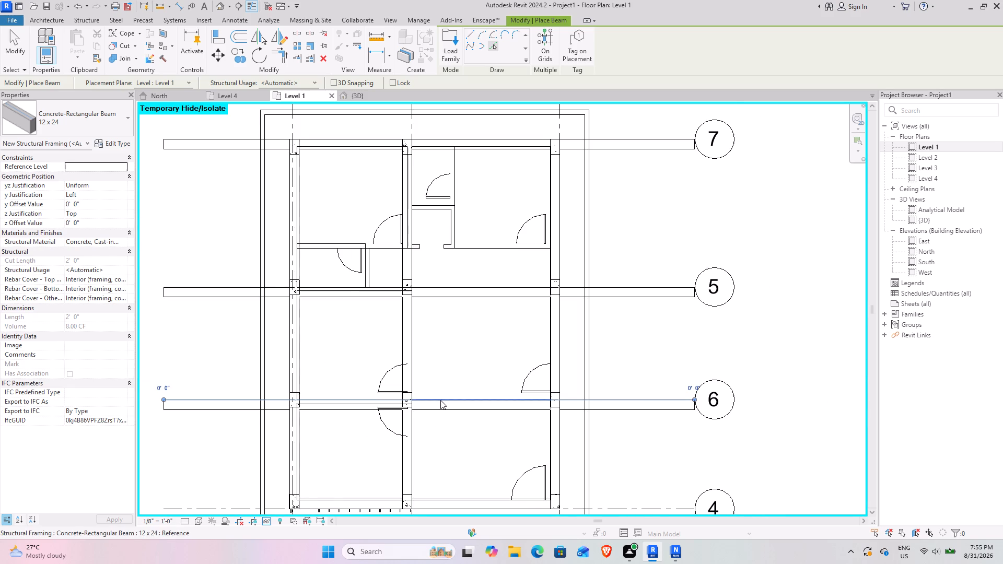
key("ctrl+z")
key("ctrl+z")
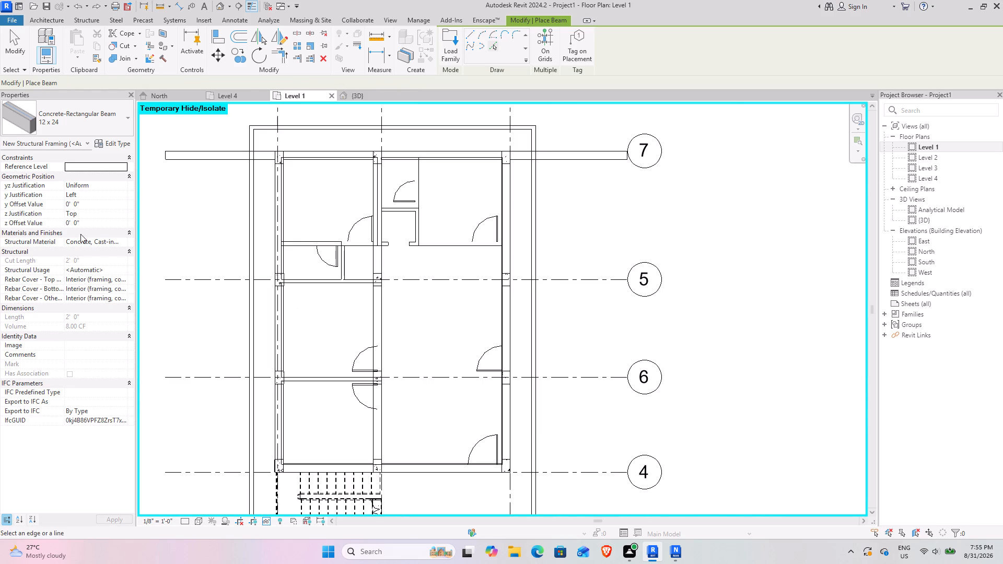
Place 12 x 24 beams along grids 5 and 6 by picking the grid lines, with y Justification set to Center.
left_click(122, 196)
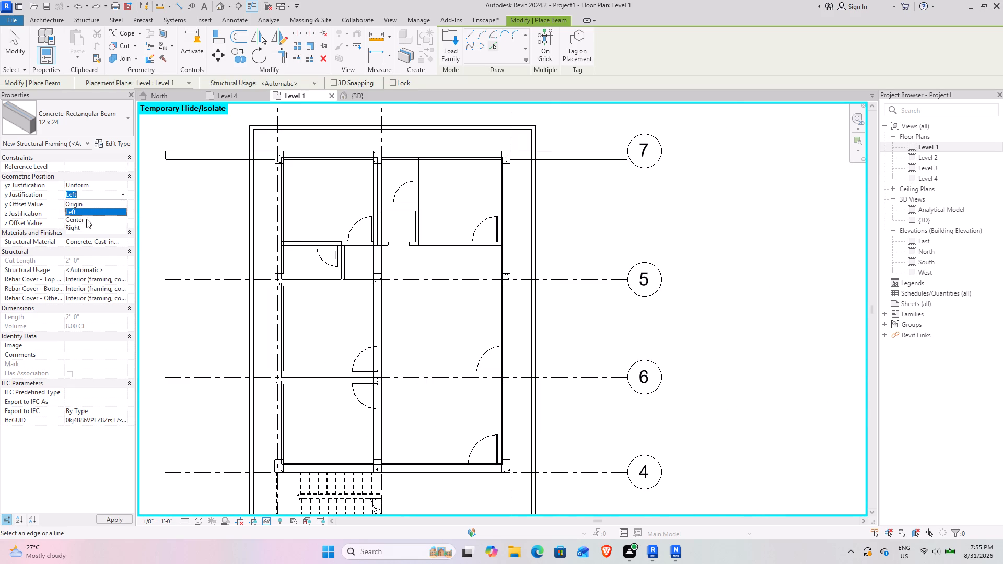
left_click(86, 219)
left_click(434, 283)
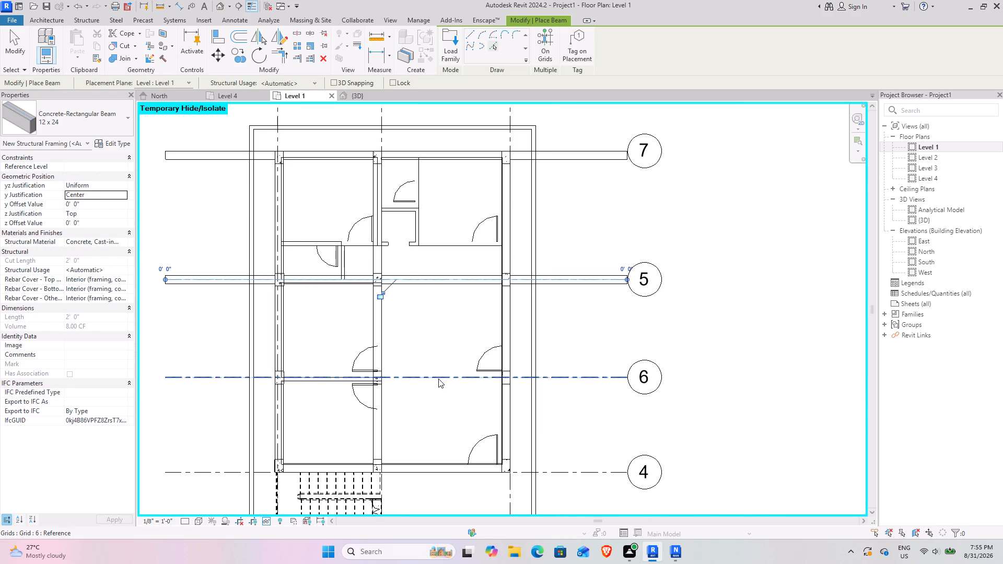
left_click(438, 378)
key("Escape")
key("Escape")
Shorten the grid 6 beam at both ends to the outer faces of the end columns, about 27 ft 7.5 in long.
left_click(621, 377)
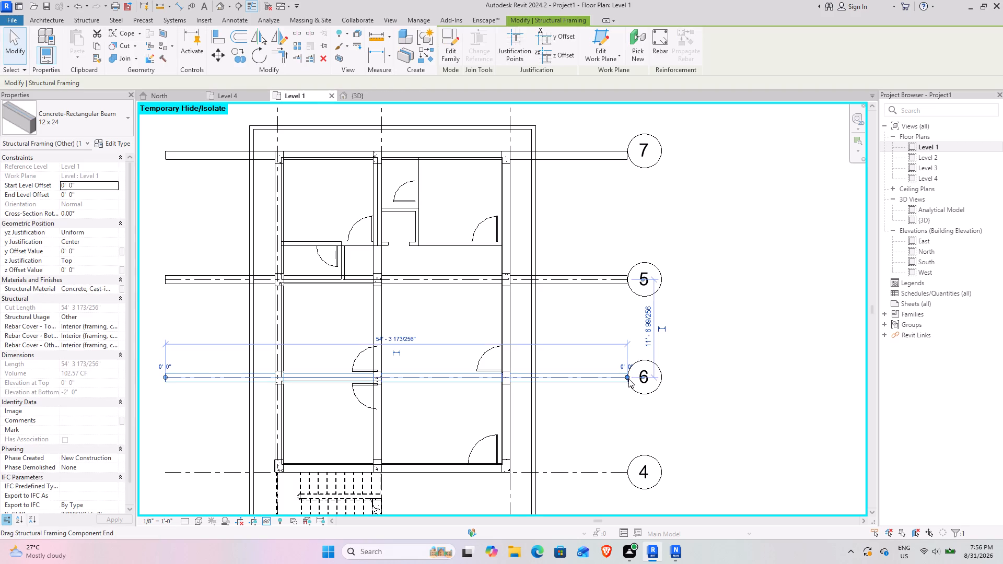
left_click_drag(626, 376, 510, 377)
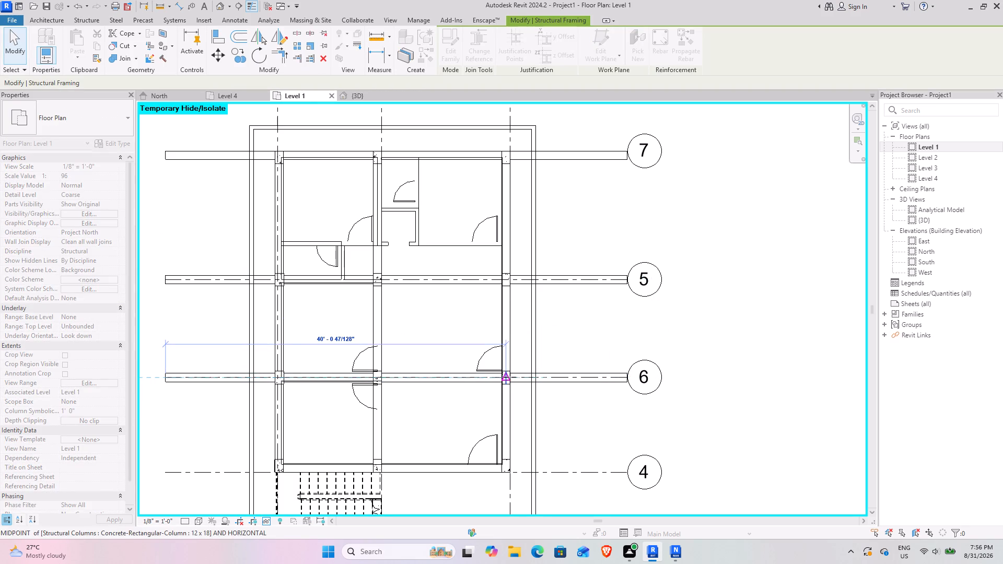
left_click_drag(510, 377, 514, 378)
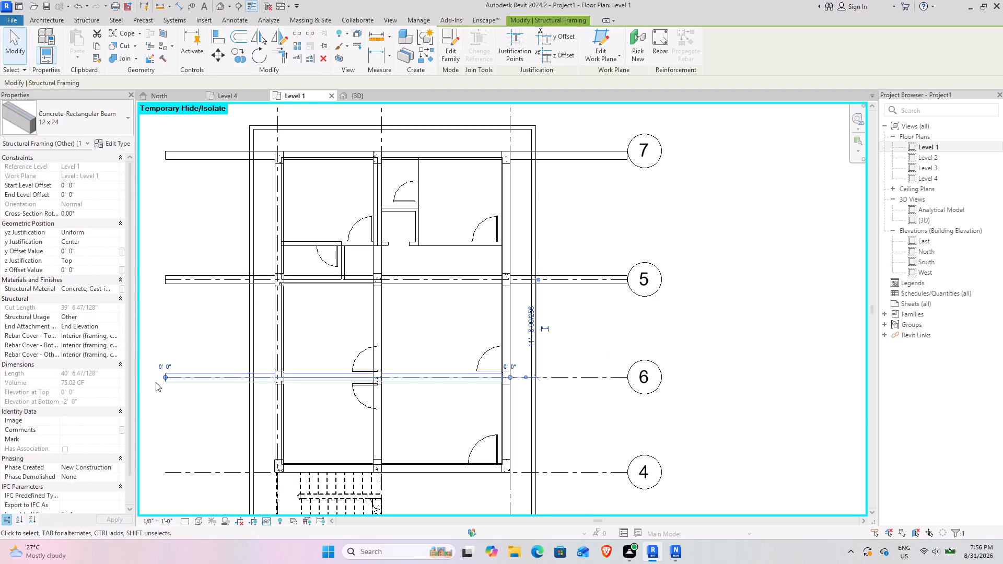
left_click_drag(165, 375, 273, 378)
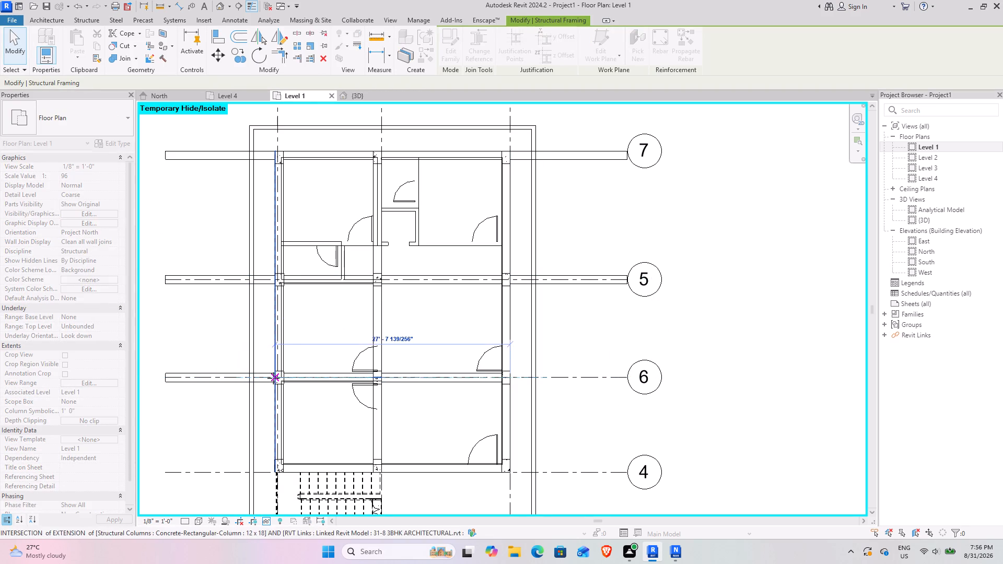
left_click_drag(273, 378, 270, 380)
Shorten the grid 5 beam at both ends to the outer faces of the columns at grids 3 and 1.
left_click(544, 283)
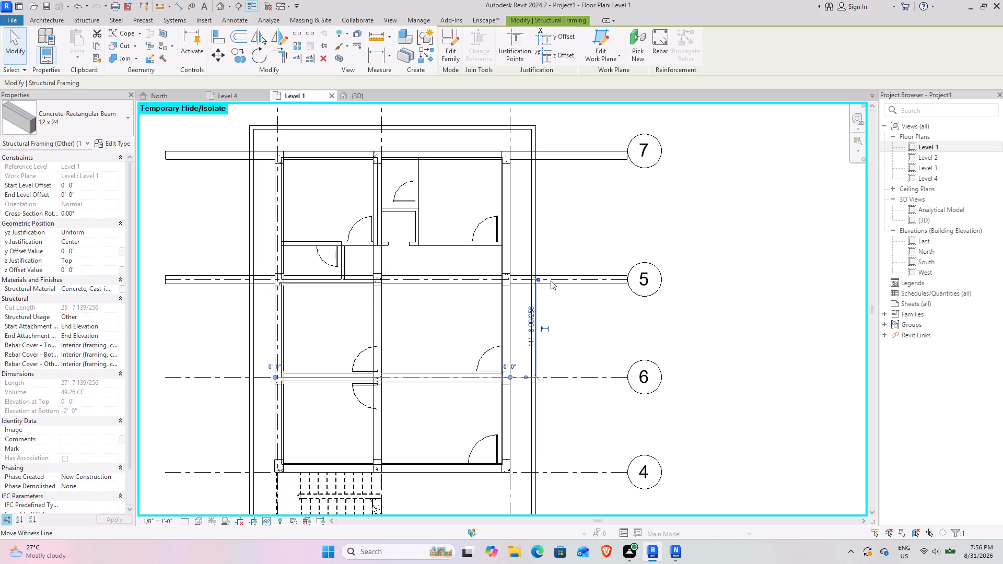
left_click(564, 278)
left_click_drag(629, 278, 534, 278)
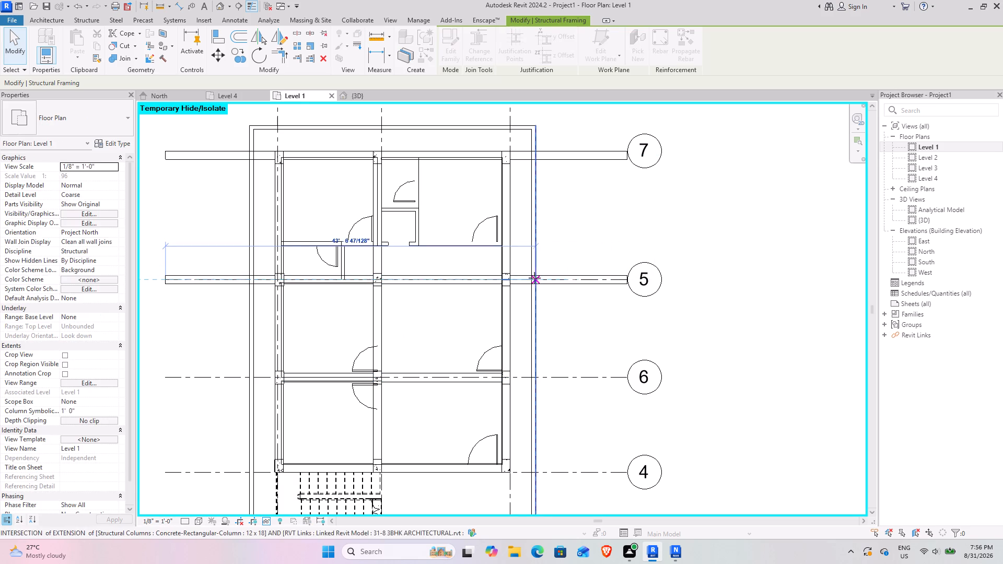
left_click_drag(534, 278, 515, 279)
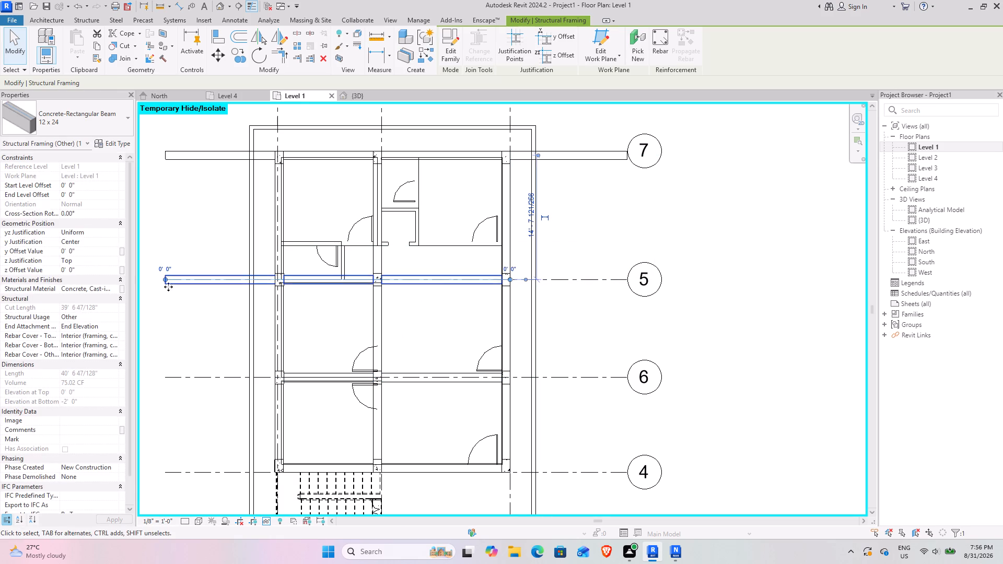
left_click_drag(163, 281, 271, 283)
left_click(325, 306)
Check the Level 1 beams in plan and in 3D for ends running past the columns.
scroll(326, 280, "up", 6)
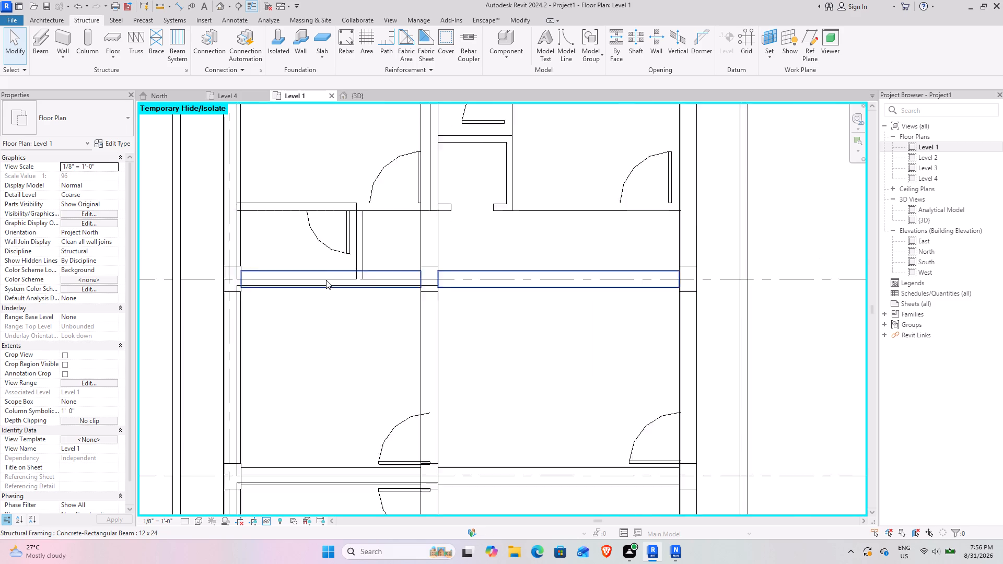
scroll(326, 280, "up", 2)
scroll(321, 338, "down", 7)
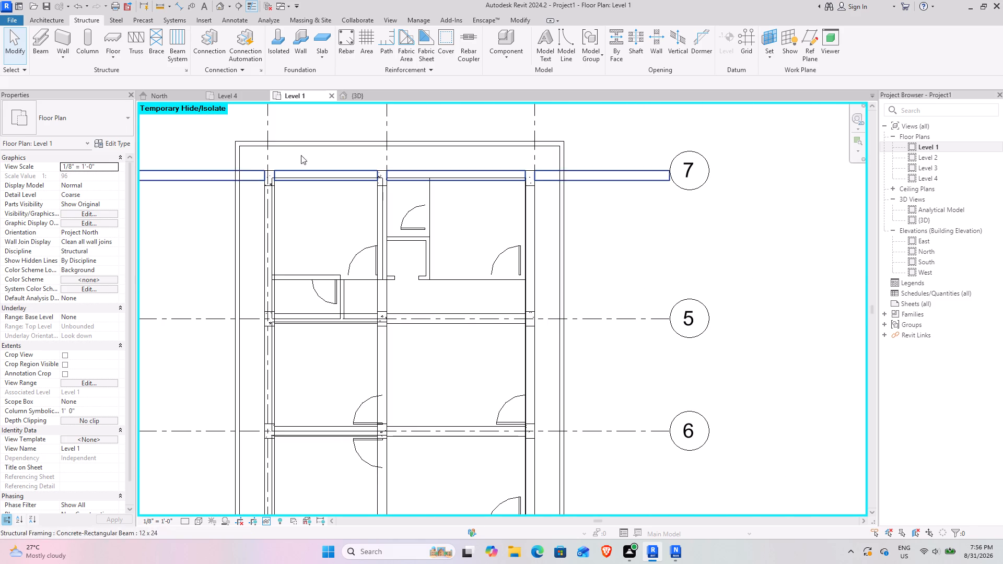
left_click(368, 92)
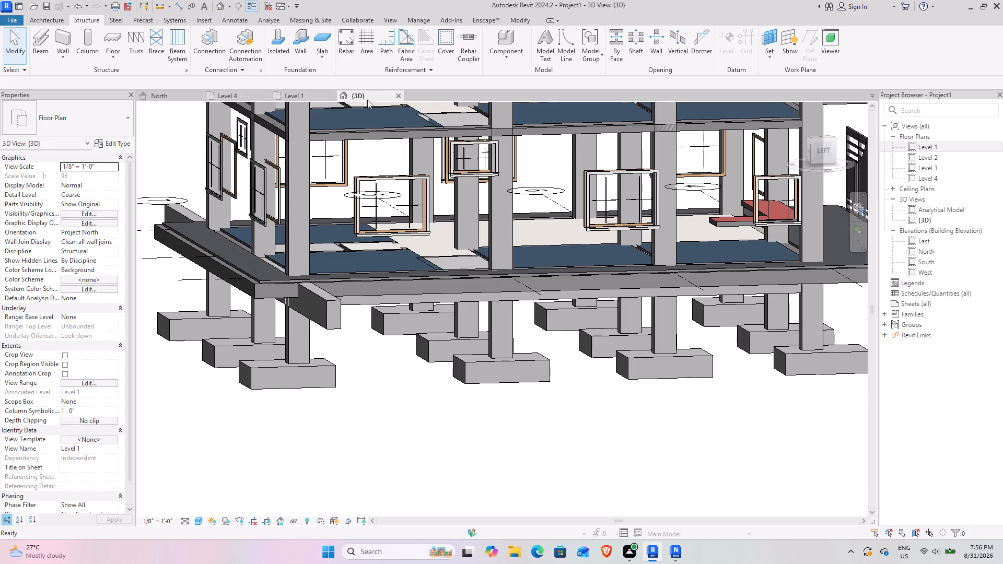
scroll(419, 346, "down", 5)
middle_click_drag(414, 387, 488, 380, "shift")
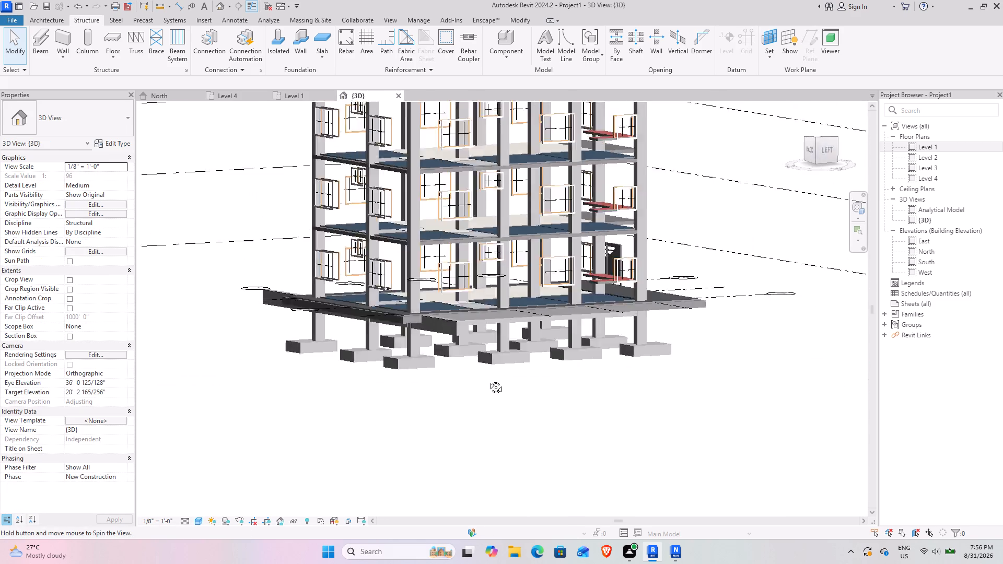
middle_click_drag(488, 380, 548, 421, "shift")
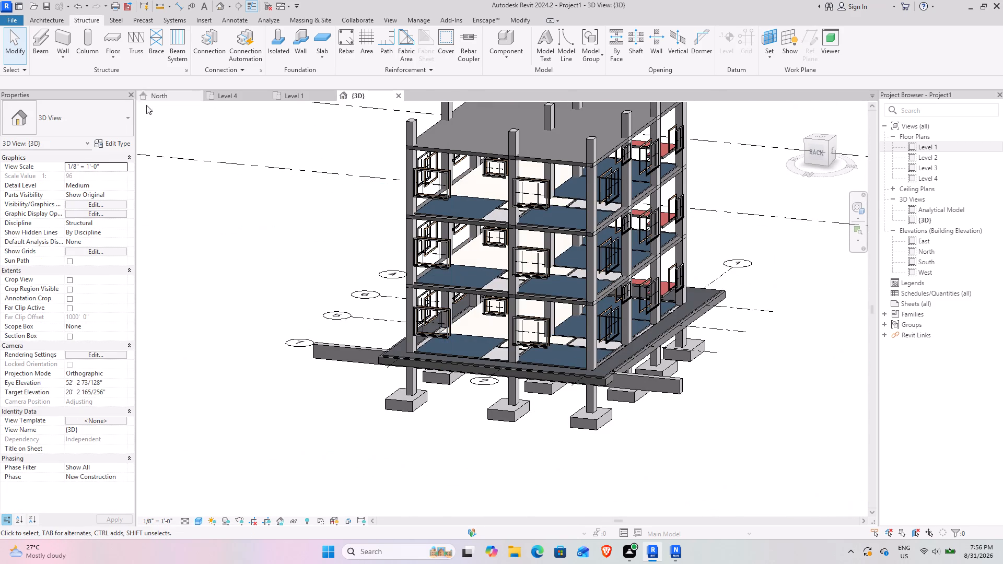
In the Level 1 plan, shorten the grid 7 beam at both ends to the corner columns' outer faces, about 27 ft 7.5 in long.
left_click(293, 97)
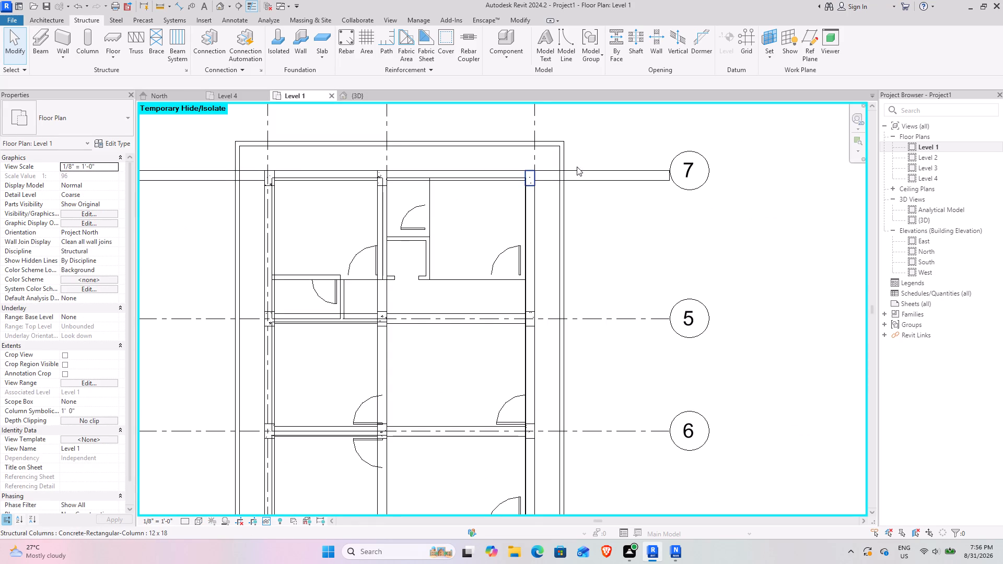
left_click(599, 159)
left_click(610, 175)
left_click_drag(668, 170, 667, 170)
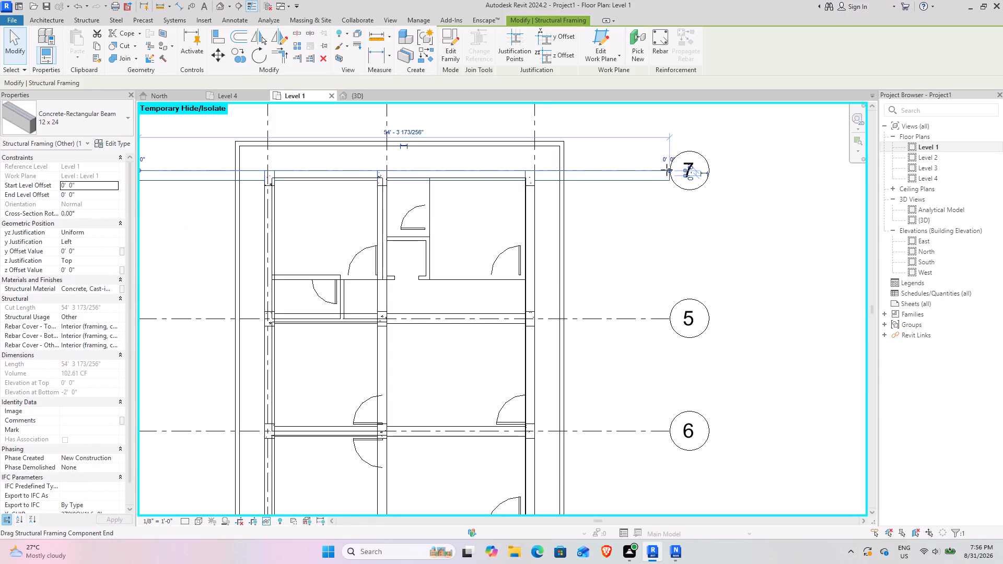
left_click_drag(667, 170, 537, 175)
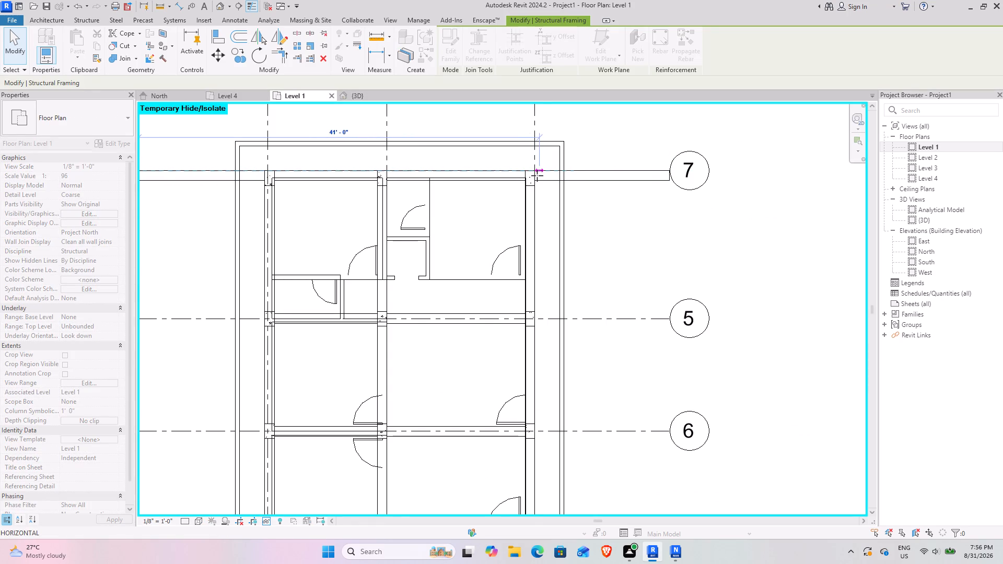
left_click_drag(537, 175, 537, 176)
scroll(527, 170, "up", 8)
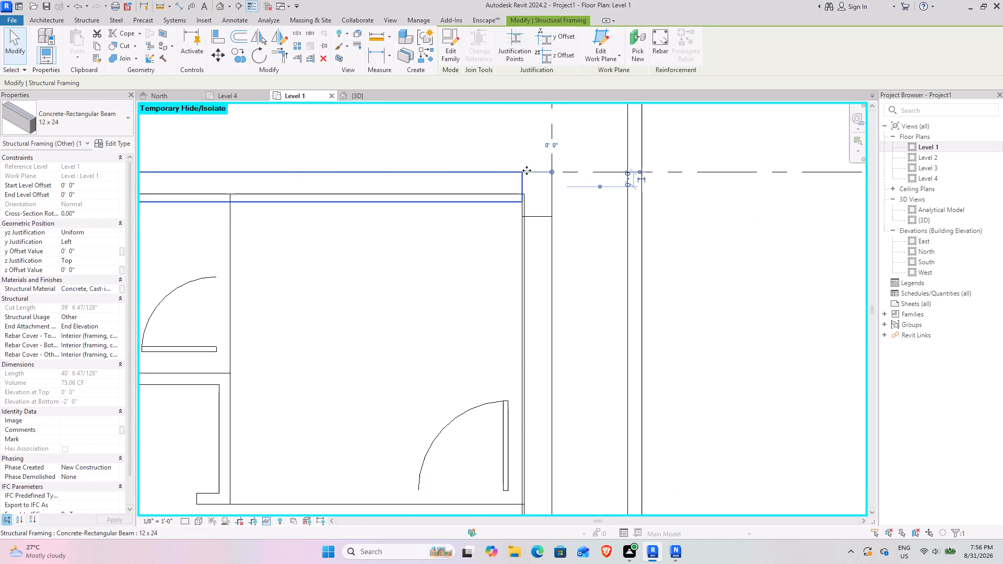
scroll(430, 245, "down", 4)
left_click(363, 271)
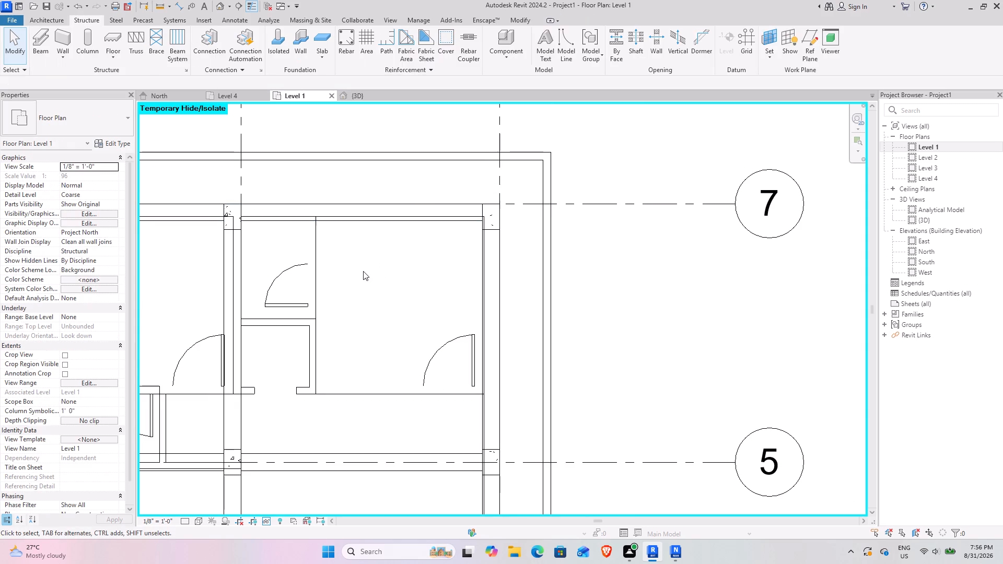
middle_click_drag(368, 271, 689, 271)
left_click(250, 219)
middle_click_drag(250, 219, 355, 219)
left_click_drag(232, 203, 448, 205)
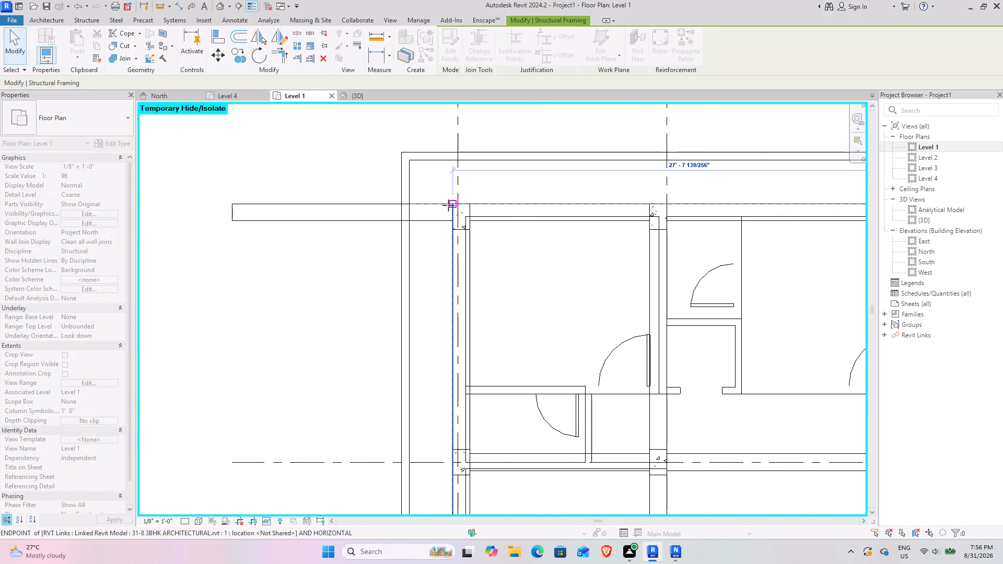
left_click_drag(448, 205, 452, 206)
left_click(270, 245)
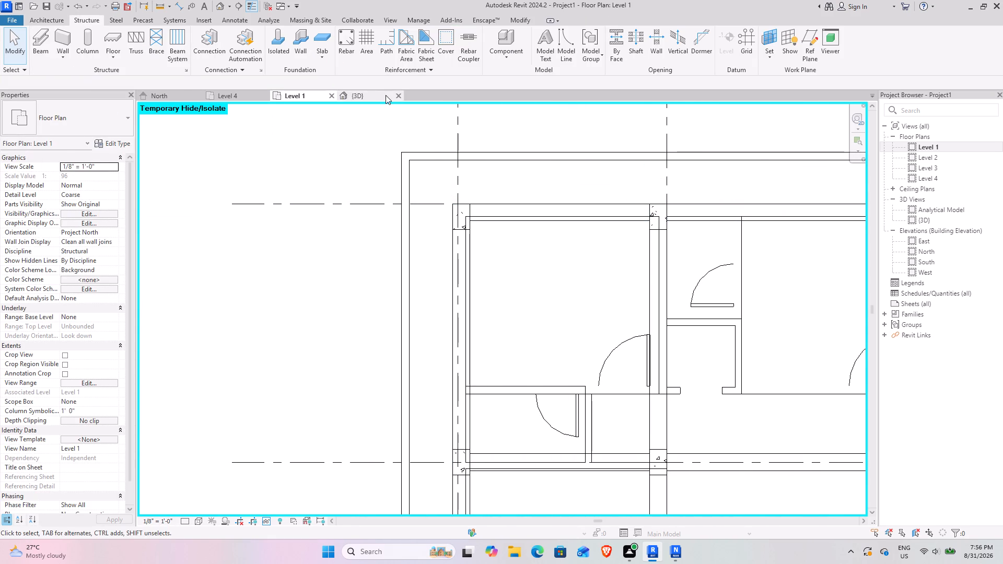
Inspect the trimmed Level 1 beam layout in 3D from above, from below and around the columns and footings.
left_click(381, 95)
middle_click_drag(404, 287, 527, 271, "shift")
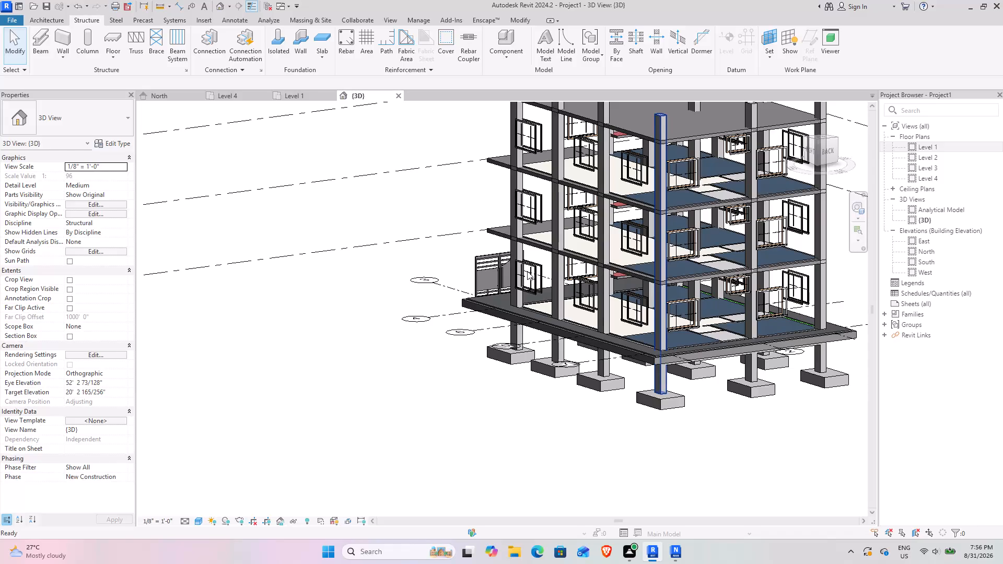
middle_click_drag(582, 343, 379, 312)
scroll(475, 361, "up", 7)
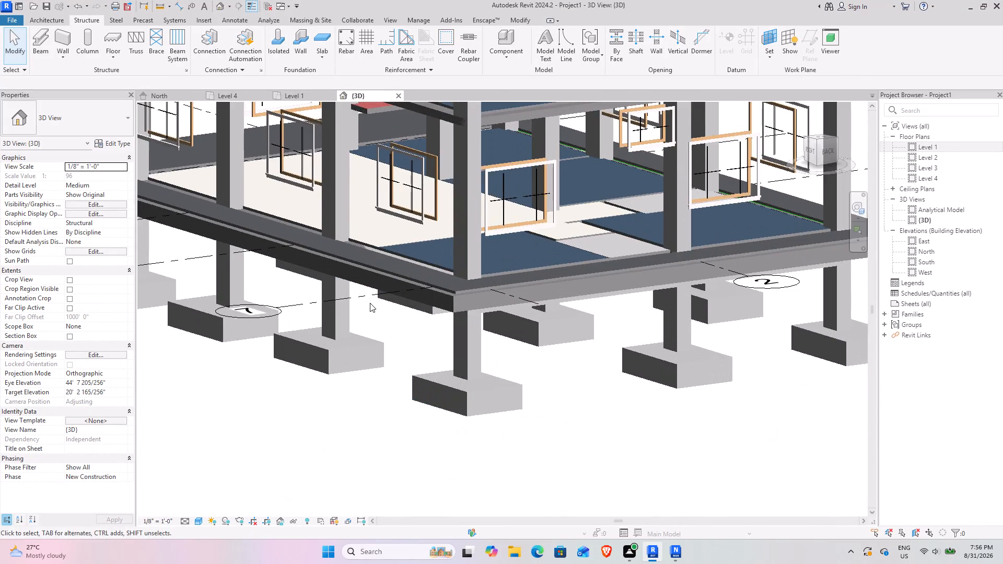
scroll(359, 217, "down", 3)
middle_click_drag(324, 235, 347, 139, "shift")
middle_click_drag(345, 139, 376, 349)
middle_click_drag(333, 302, 349, 229)
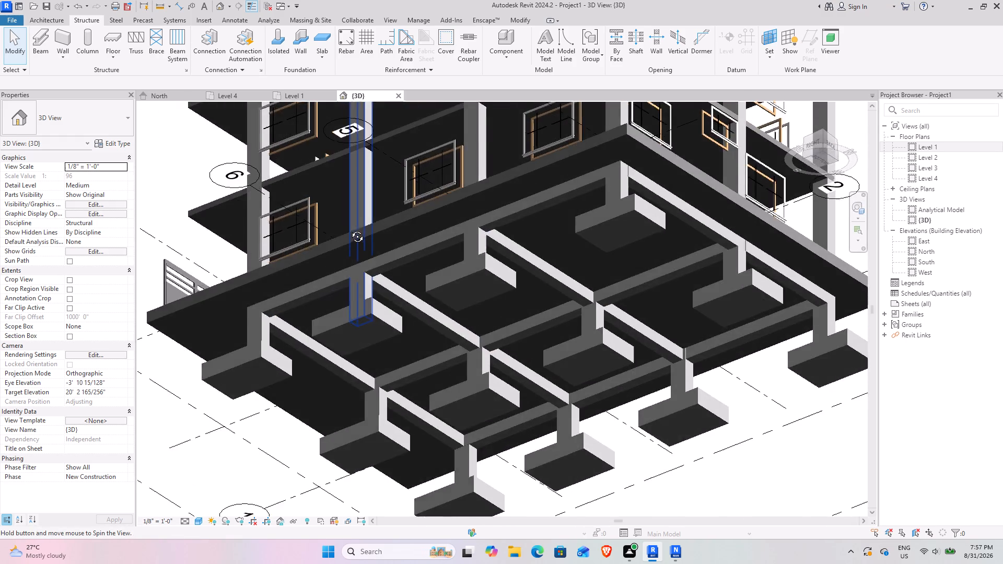
middle_click_drag(349, 229, 401, 314)
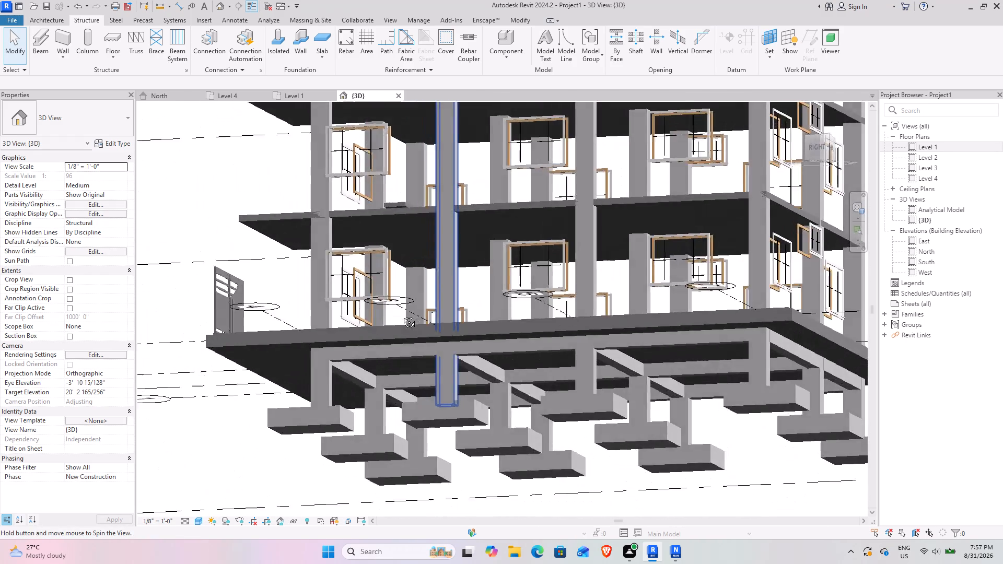
middle_click_drag(401, 314, 294, 360)
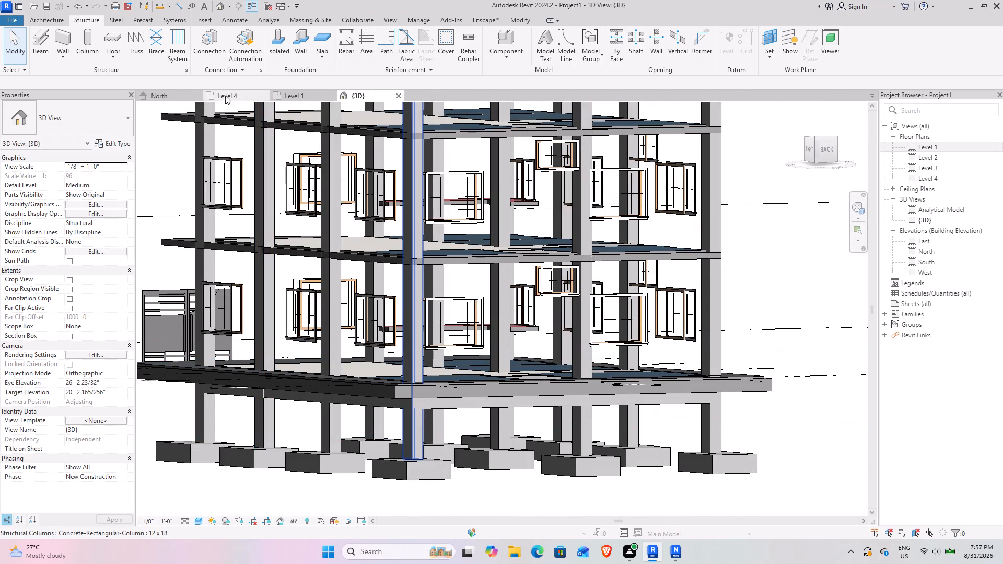
Copy all Level 1 beams, selected in the North elevation, and paste them aligned to Levels 2, 3 and 4.
left_click(162, 91)
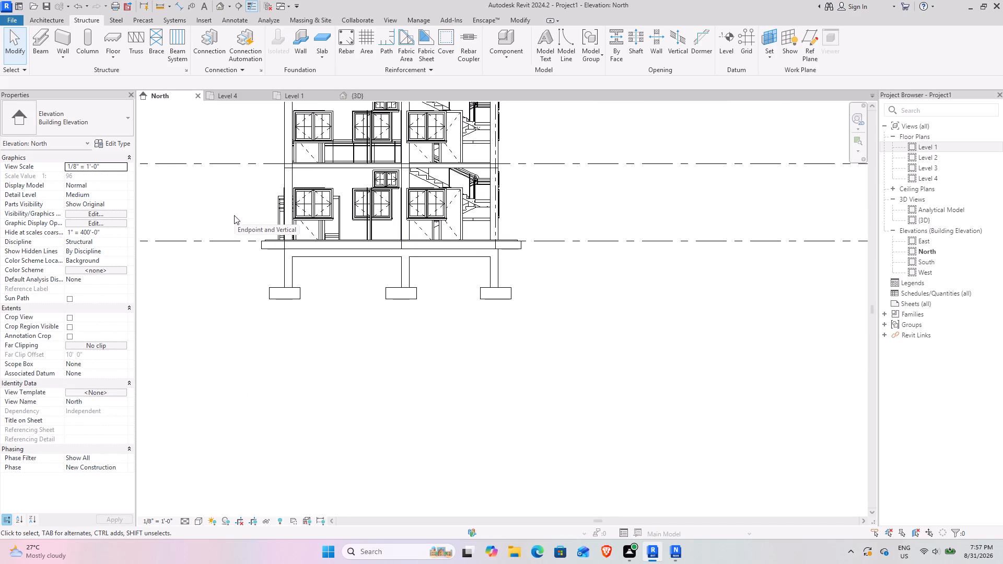
left_click_drag(223, 219, 574, 351)
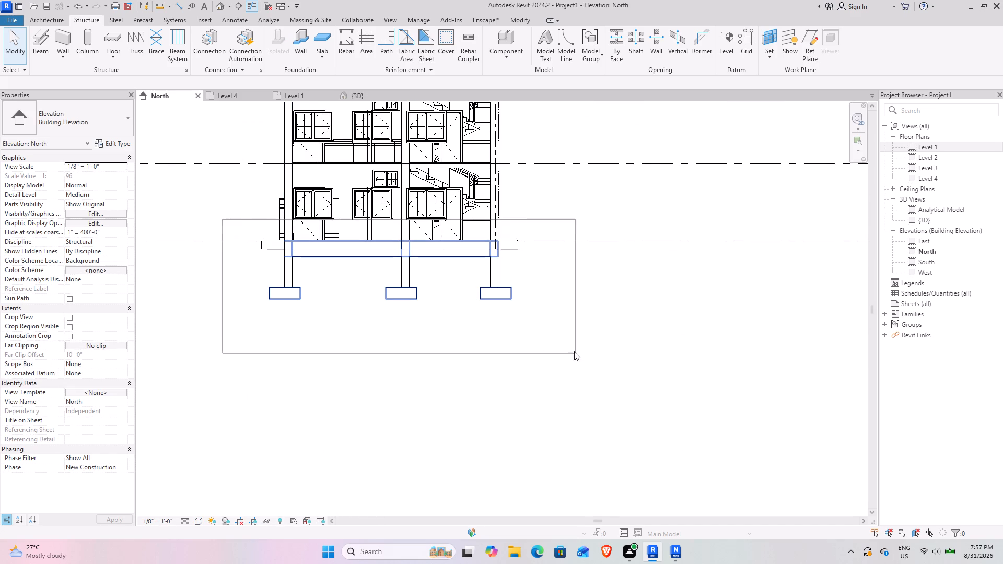
left_click_drag(574, 351, 544, 274)
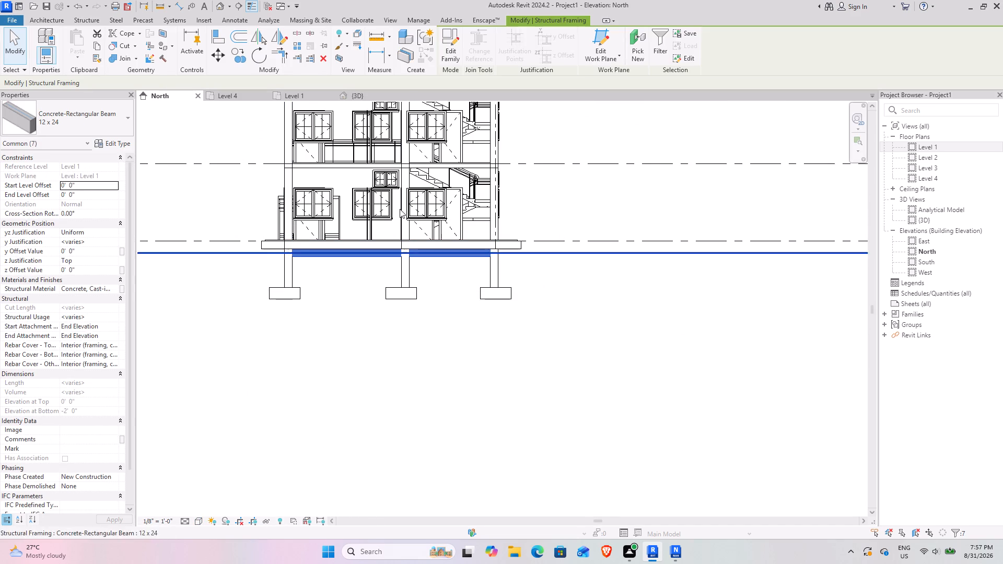
left_click(361, 91)
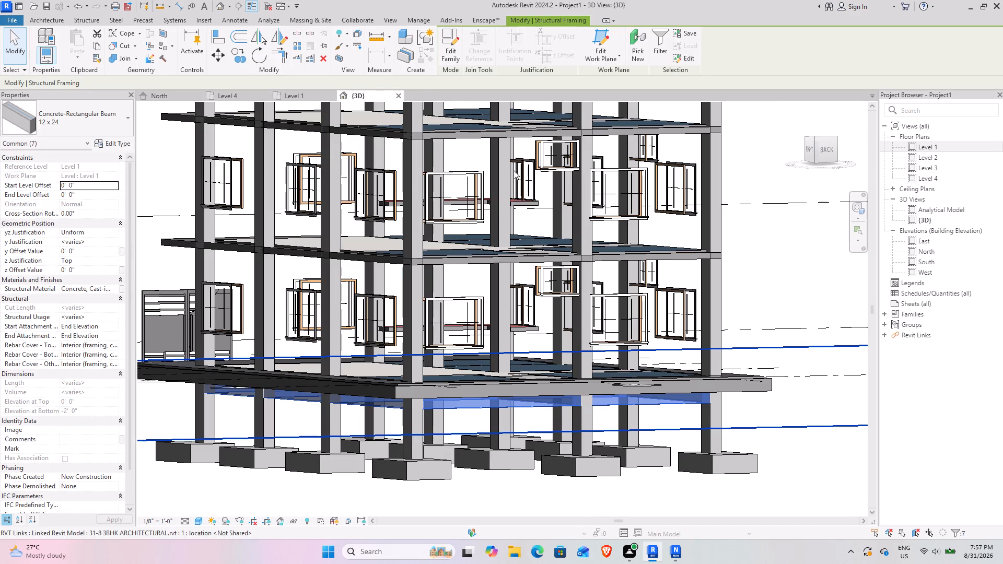
left_click(97, 44)
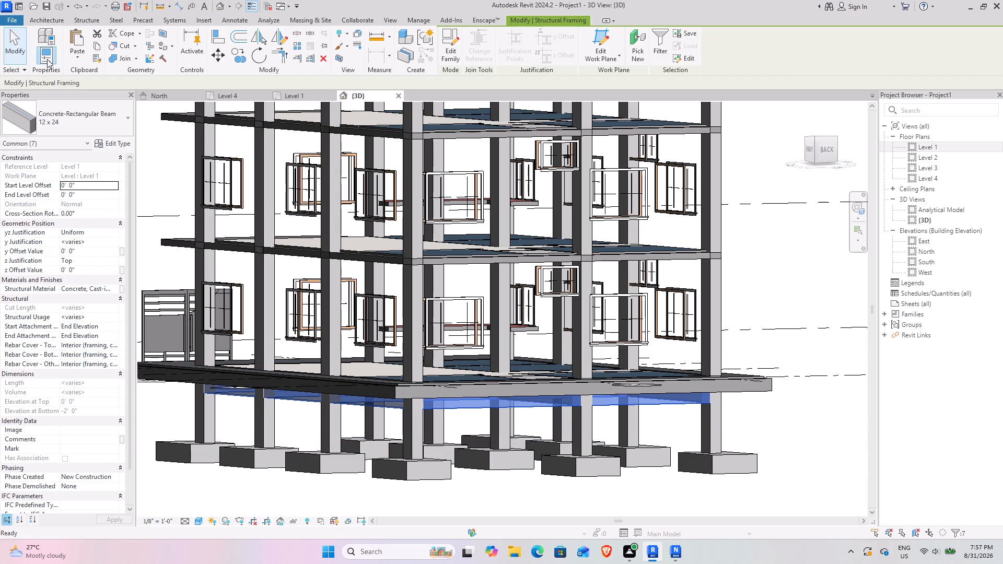
left_click(77, 53)
left_click(109, 94)
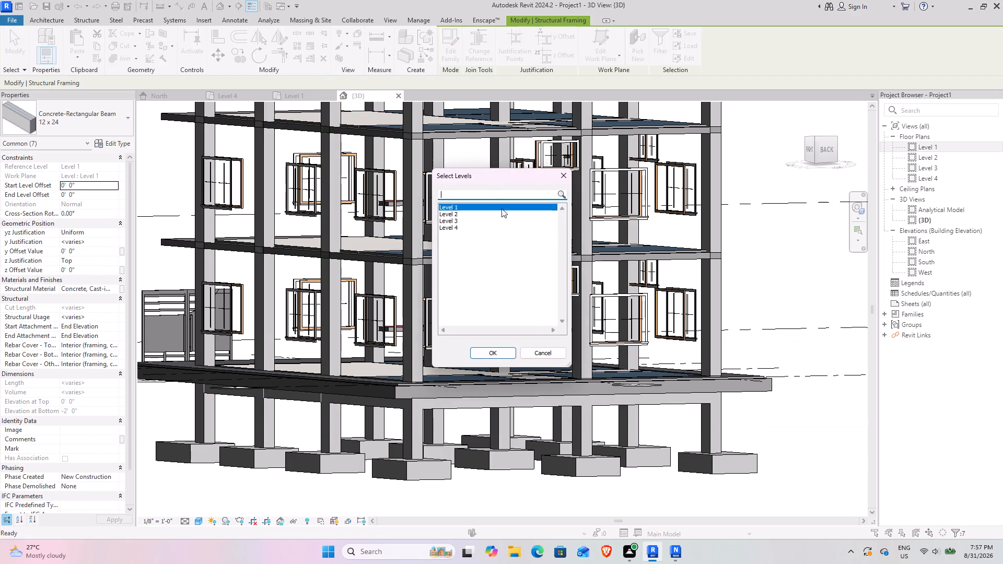
left_click(475, 217)
left_click(466, 221, "ctrl")
left_click(465, 228, "ctrl")
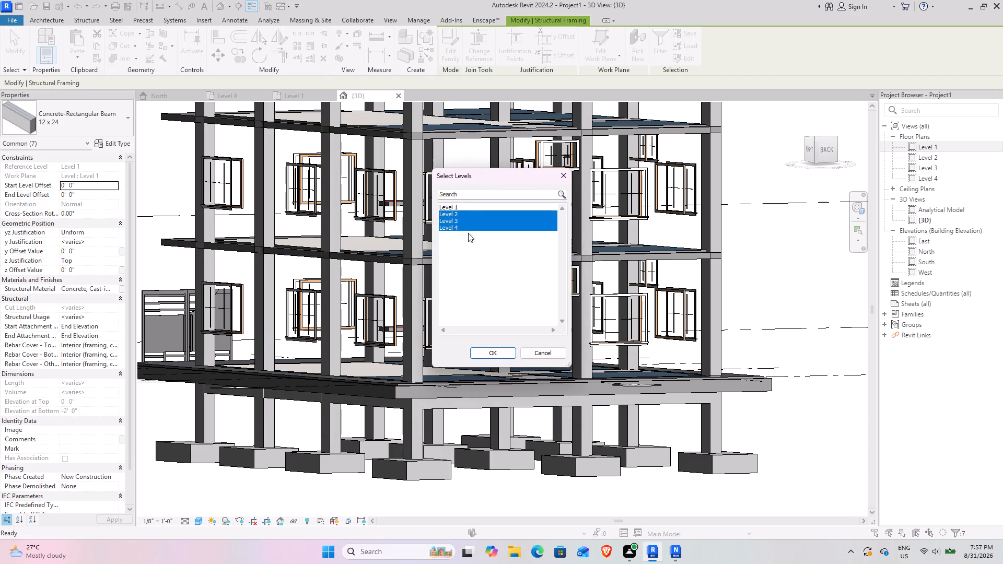
left_click(506, 357)
Inspect the beams pasted to Levels 2, 3 and 4 in 3D, from the front, from above and along the left side.
scroll(428, 203, "down", 2)
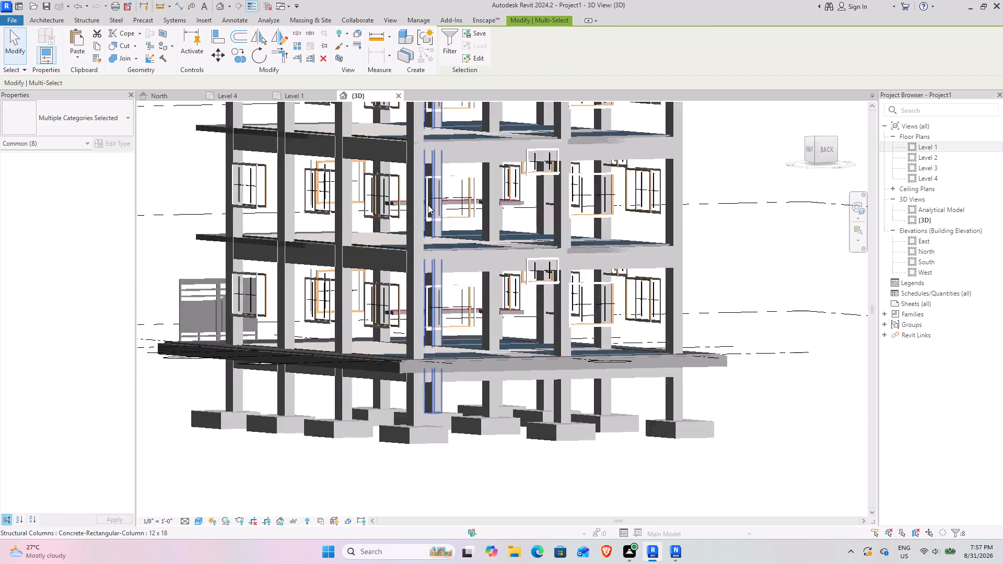
scroll(428, 205, "down", 3)
middle_click_drag(401, 211, 727, 270, "shift")
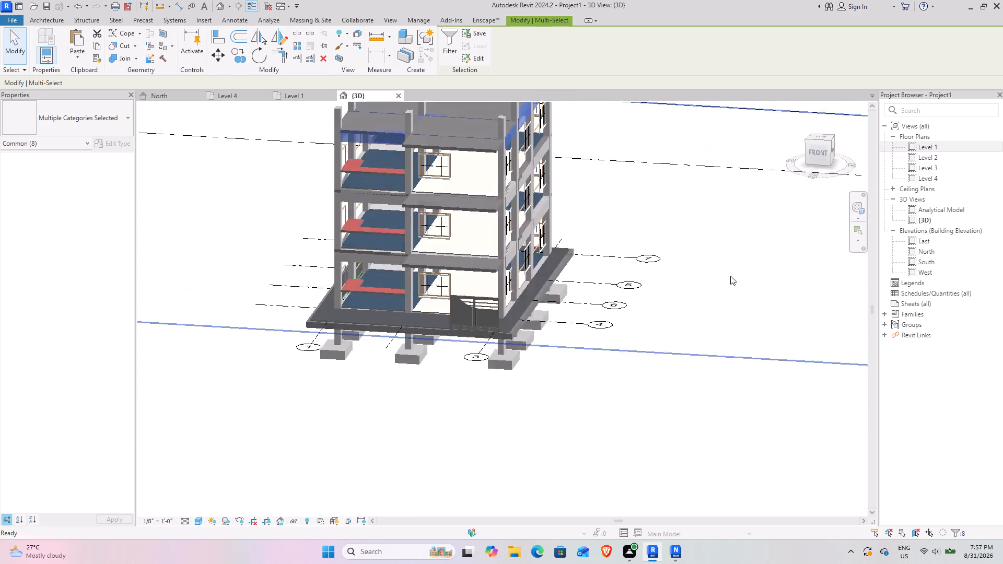
left_click(544, 415)
middle_click_drag(468, 362, 443, 356)
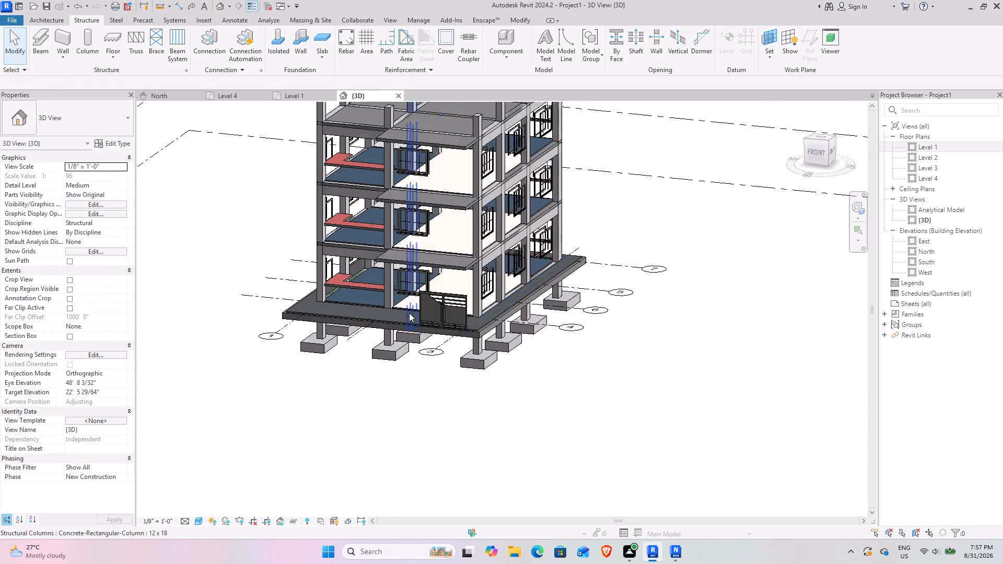
middle_click_drag(392, 295, 382, 450)
scroll(355, 318, "up", 7)
middle_click_drag(292, 305, 320, 231, "shift")
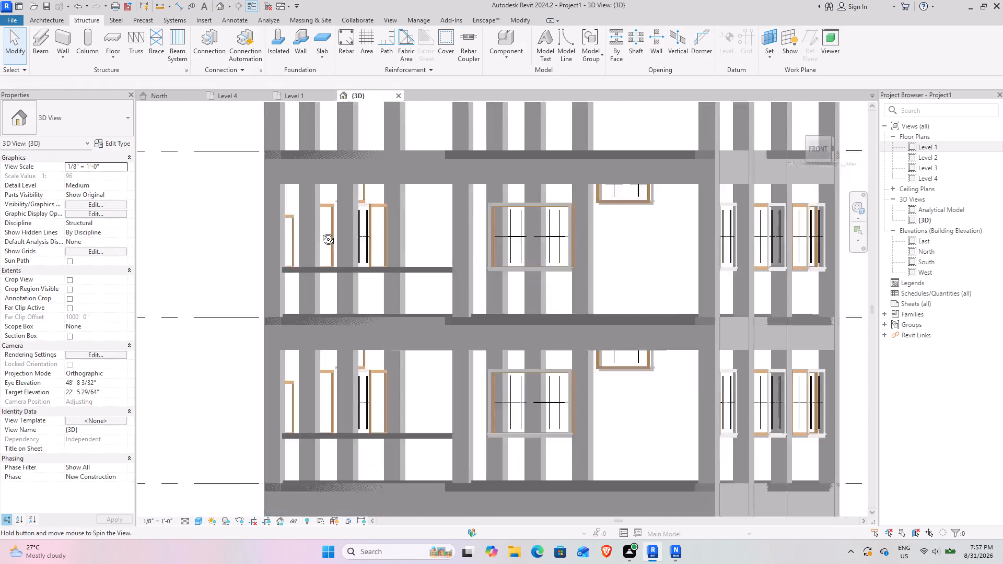
middle_click_drag(320, 231, 332, 299, "shift")
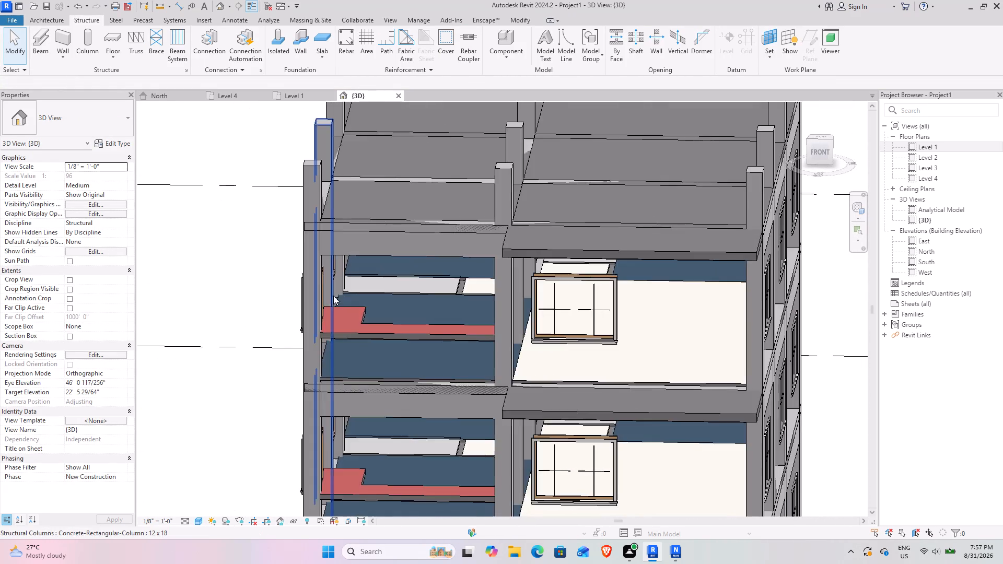
scroll(321, 276, "down", 4)
middle_click_drag(300, 290, 318, 353, "shift")
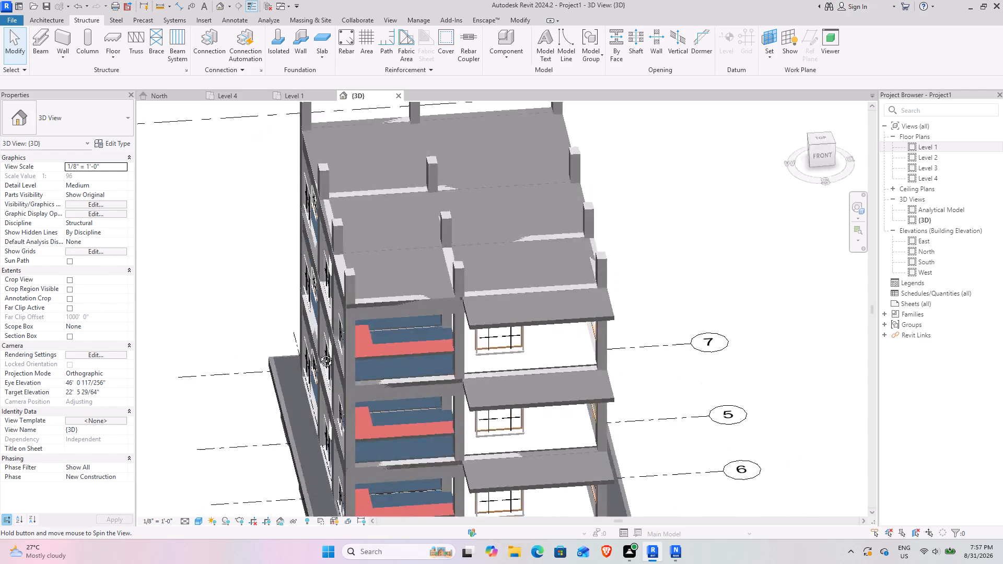
middle_click_drag(318, 353, 259, 363, "shift")
middle_click_drag(263, 358, 322, 333, "shift")
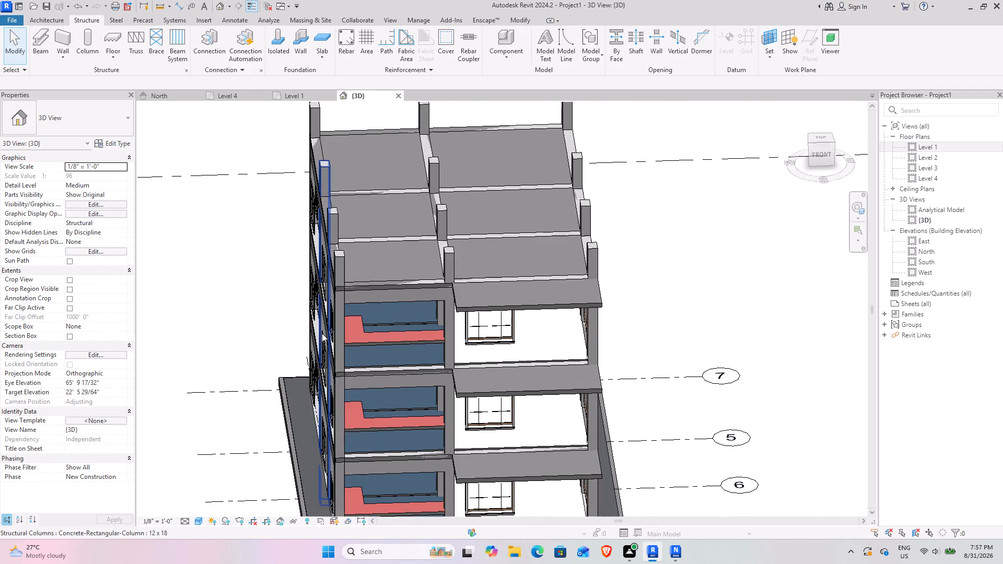
scroll(395, 319, "down", 4)
middle_click_drag(302, 366, 320, 346, "shift")
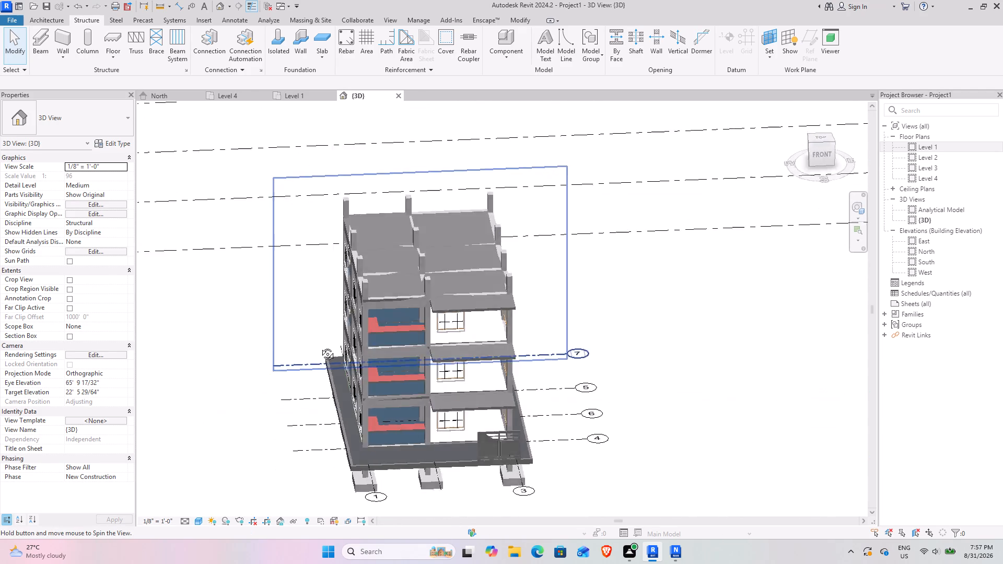
middle_click_drag(320, 346, 380, 387, "shift")
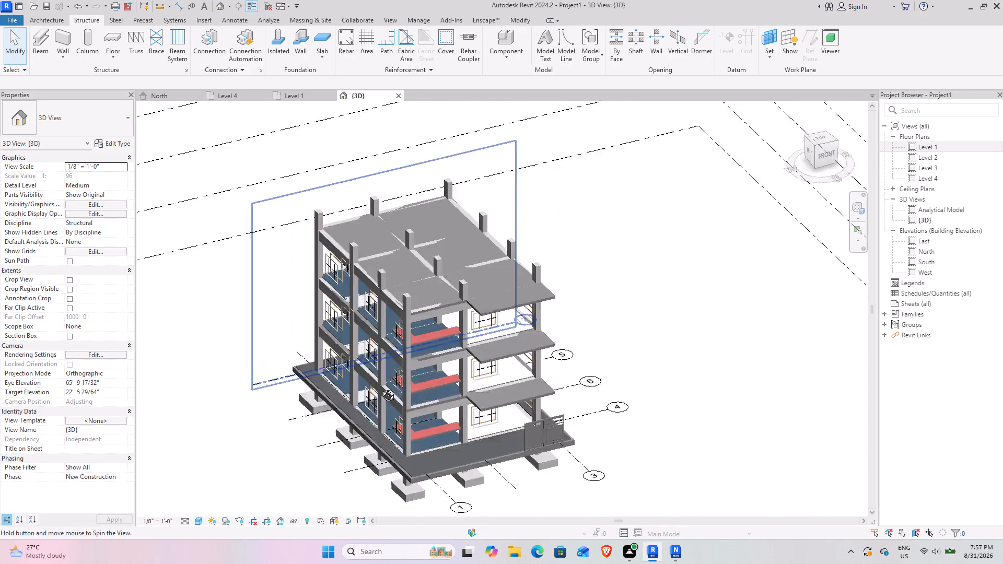
middle_click_drag(380, 387, 478, 406, "shift")
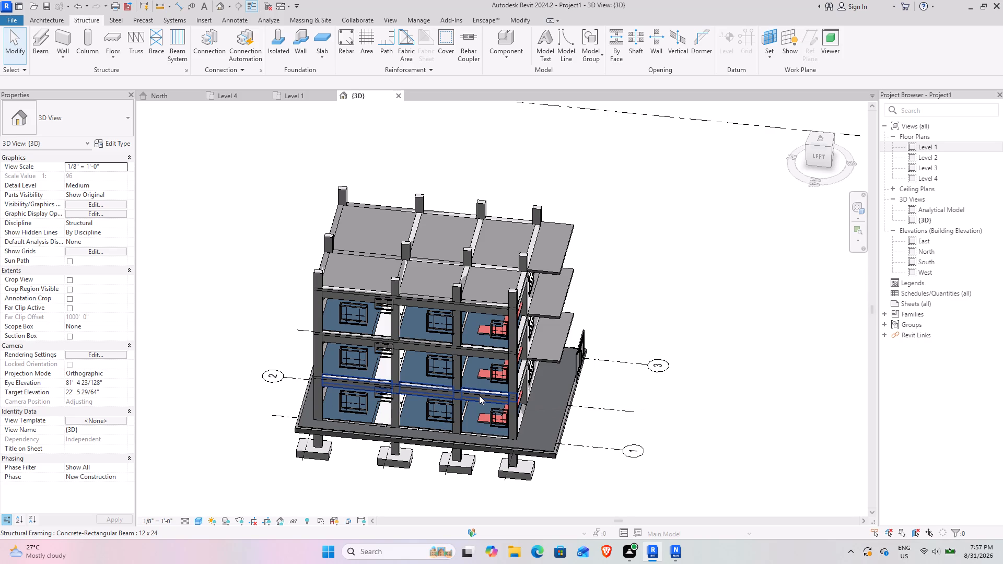
Examine the beam and column framing on every storey, plus the footings, in 3D around all sides of the building.
scroll(410, 312, "up", 3)
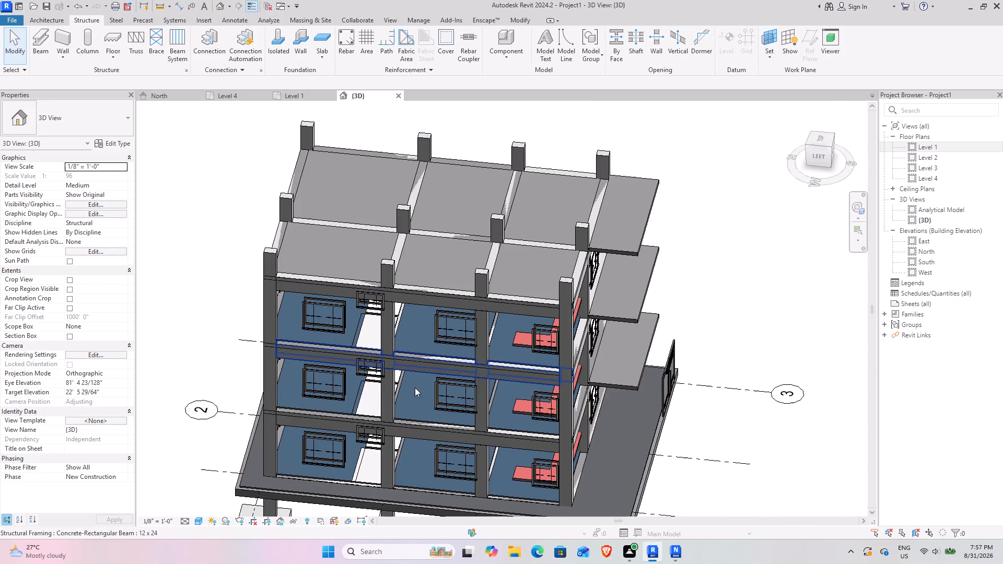
middle_click_drag(411, 391, 488, 234, "shift")
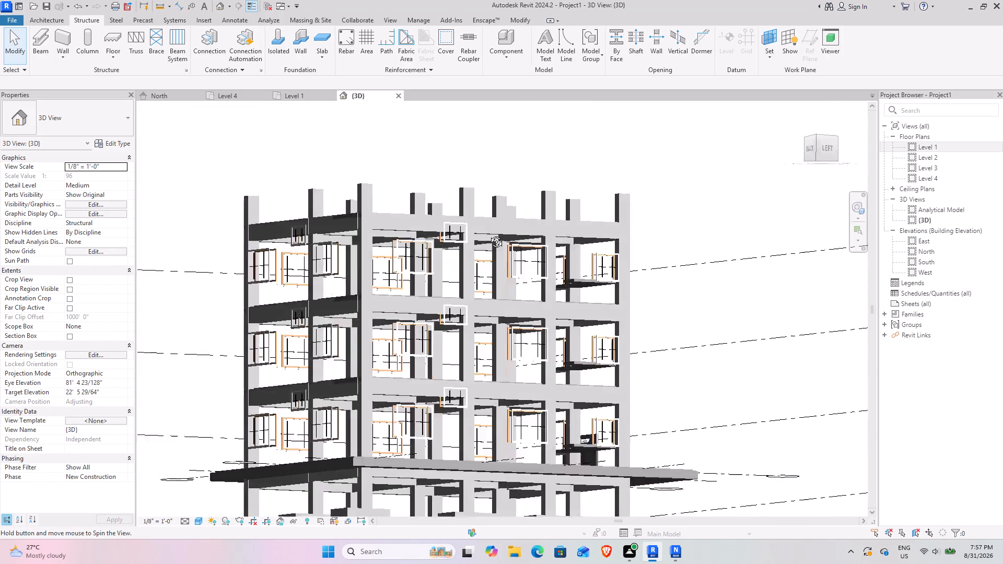
middle_click_drag(488, 234, 707, 365, "shift")
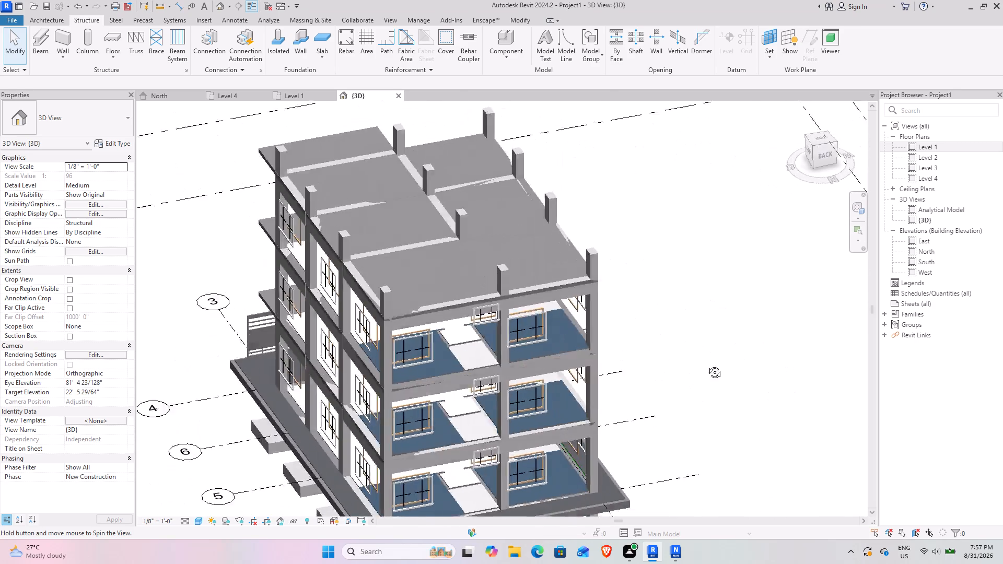
middle_click_drag(707, 365, 236, 285, "shift")
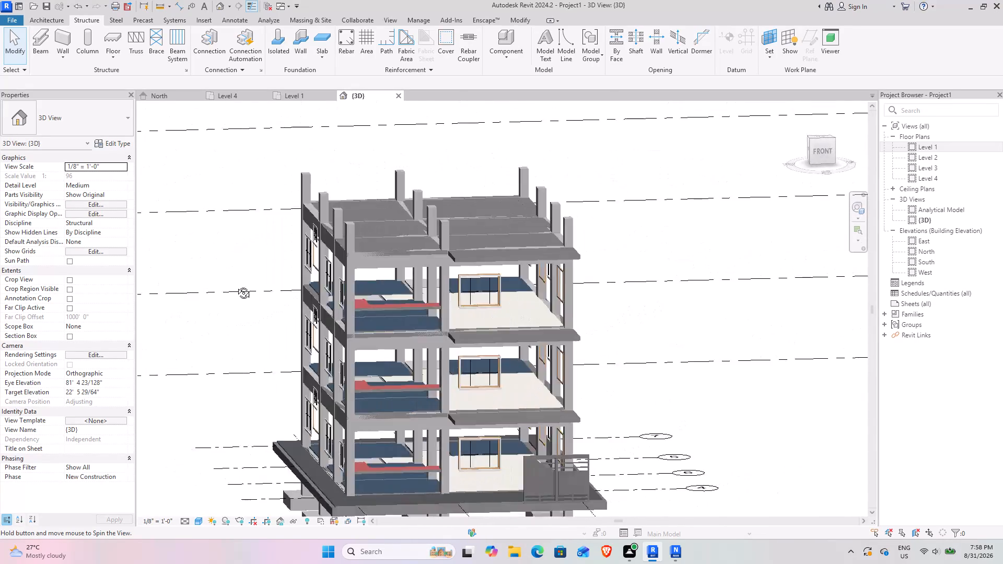
middle_click_drag(236, 285, 492, 330, "shift")
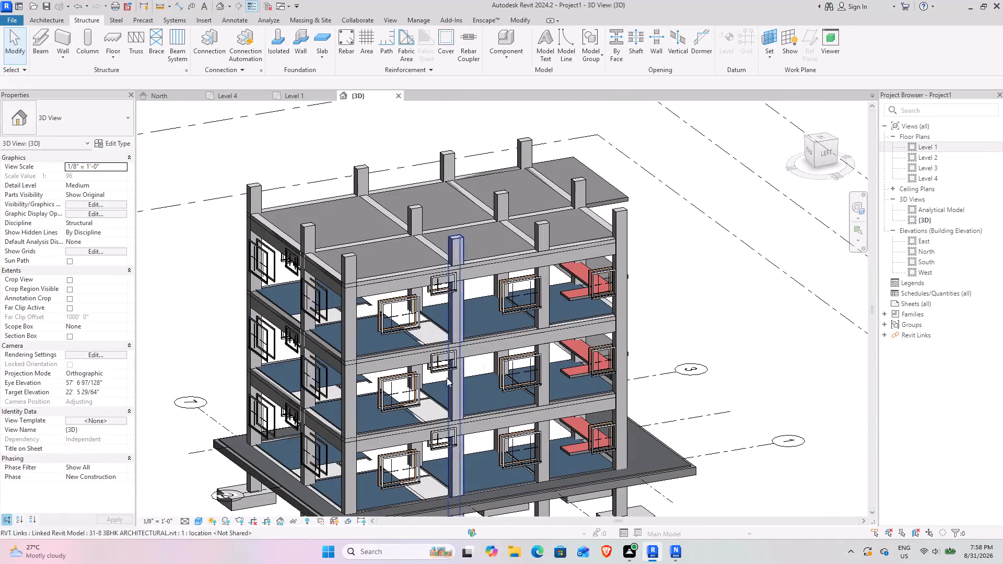
middle_click_drag(452, 380, 265, 317, "shift")
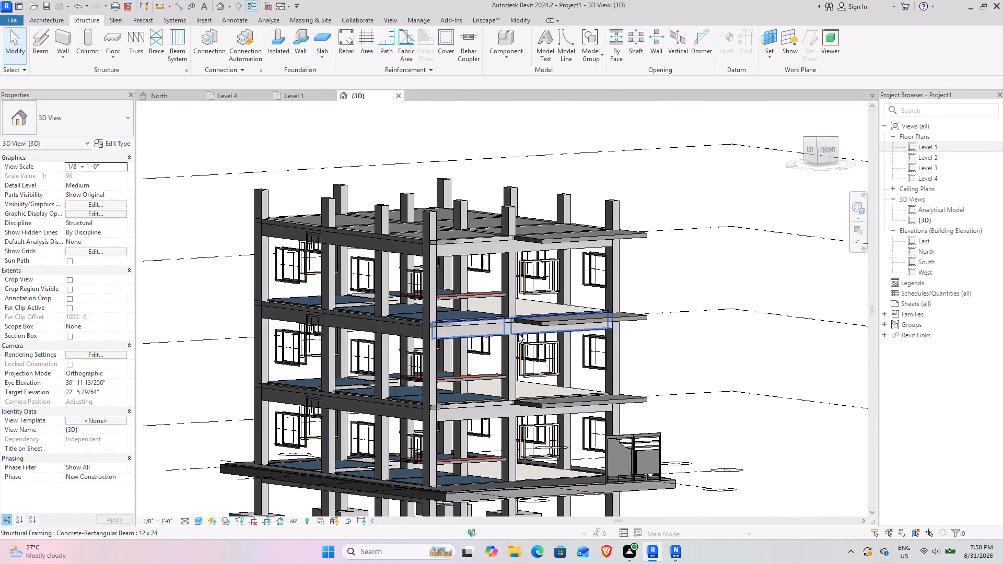
middle_click_drag(558, 333, 574, 385, "shift")
scroll(446, 317, "up", 4)
middle_click_drag(531, 387, 448, 366, "shift")
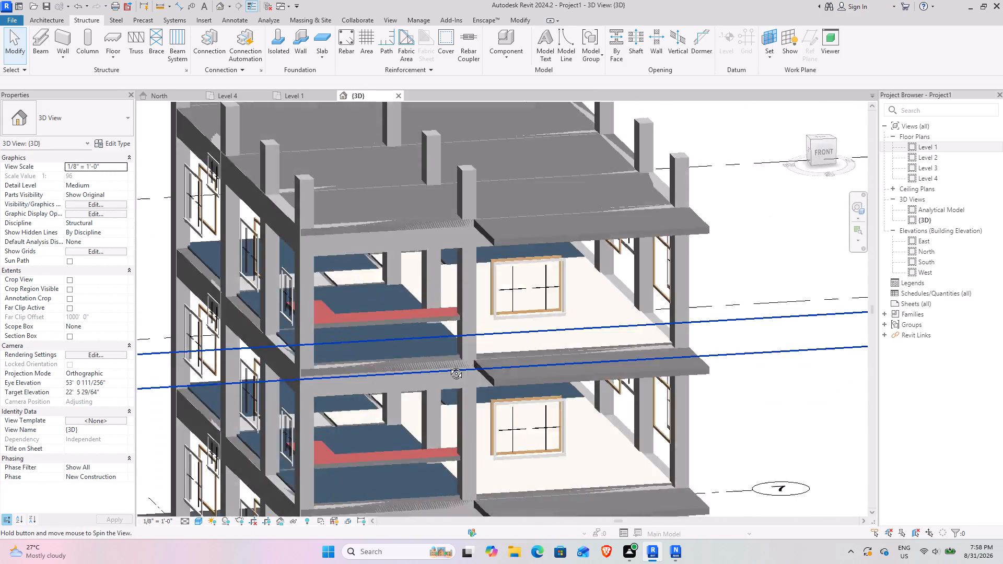
middle_click_drag(448, 366, 337, 365, "shift")
scroll(337, 365, "down", 4)
middle_click_drag(318, 386, 391, 355, "shift")
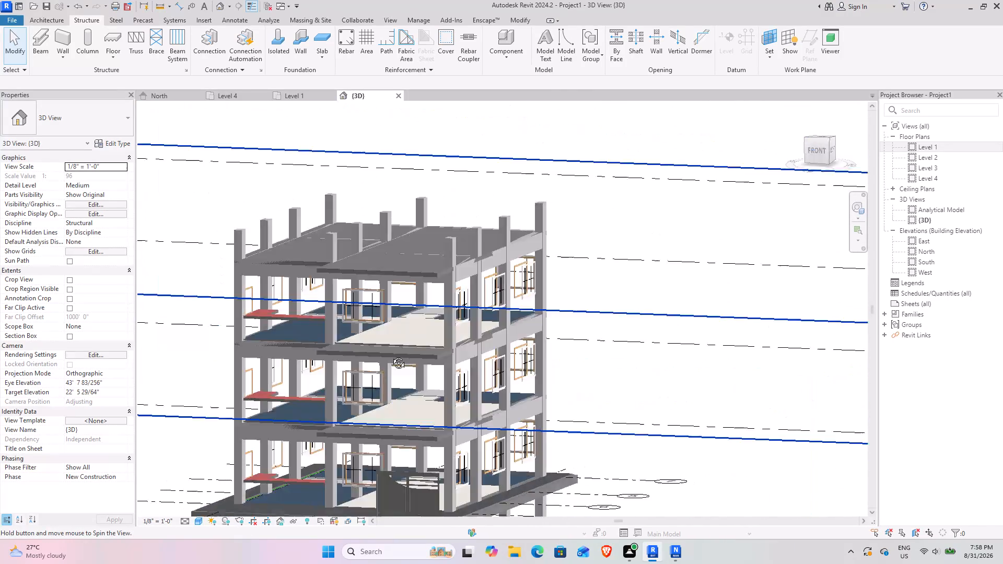
middle_click_drag(391, 355, 418, 324, "shift")
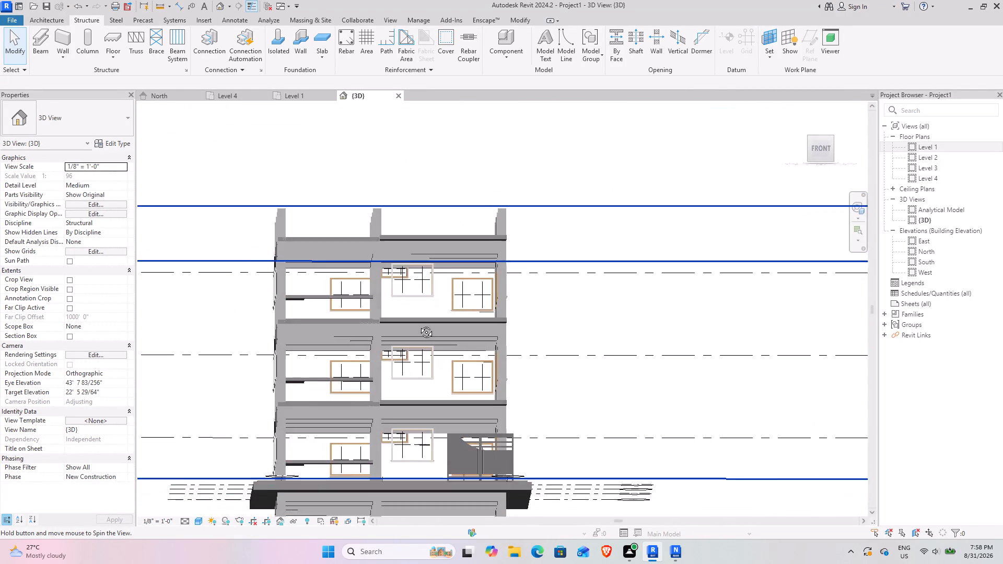
middle_click_drag(418, 324, 420, 340, "shift")
scroll(397, 351, "down", 3)
middle_click_drag(386, 377, 482, 465, "shift")
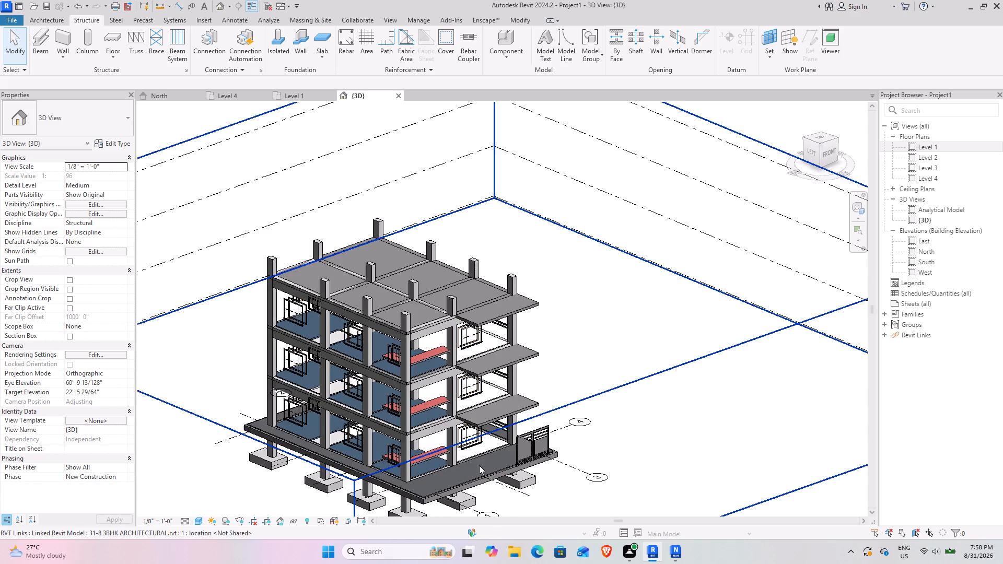
scroll(454, 431, "up", 3)
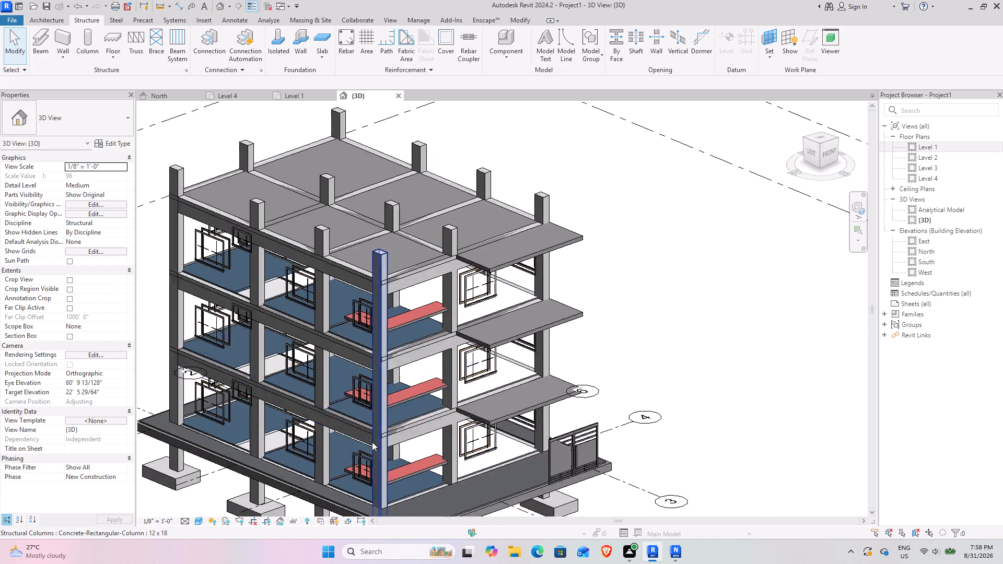
middle_click_drag(370, 441, 445, 332)
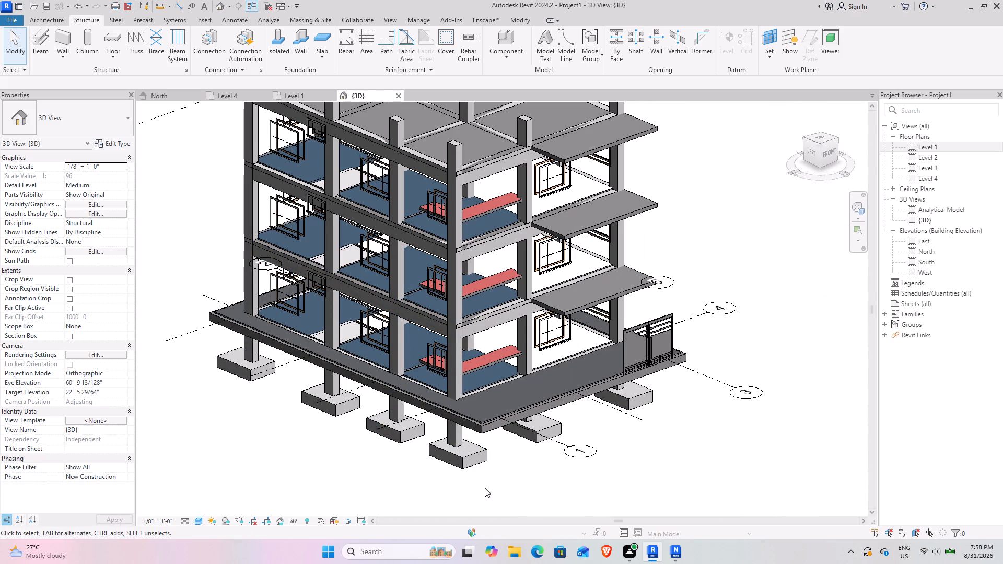
scroll(492, 327, "down", 3)
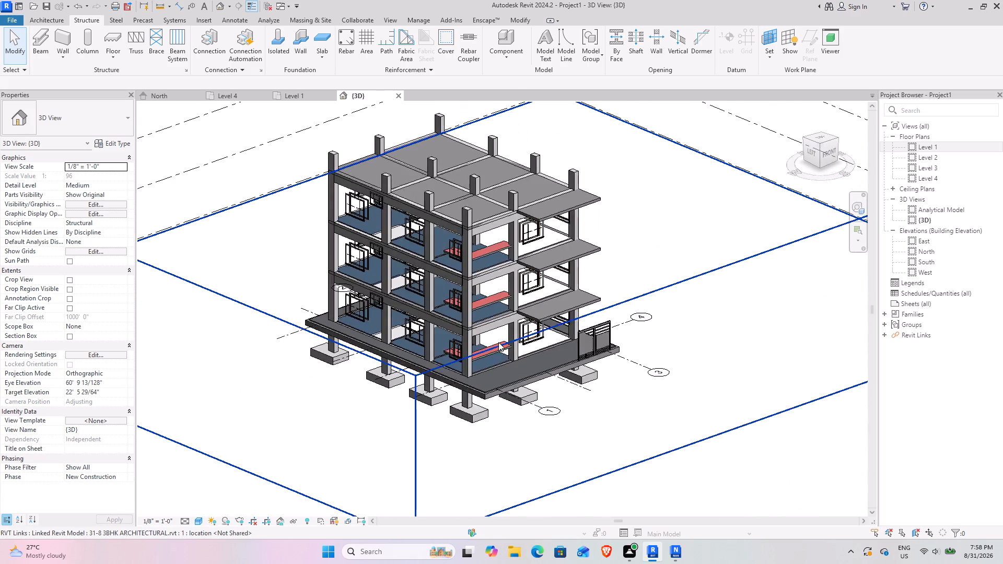
middle_click_drag(498, 343, 479, 417)
scroll(495, 318, "down", 3)
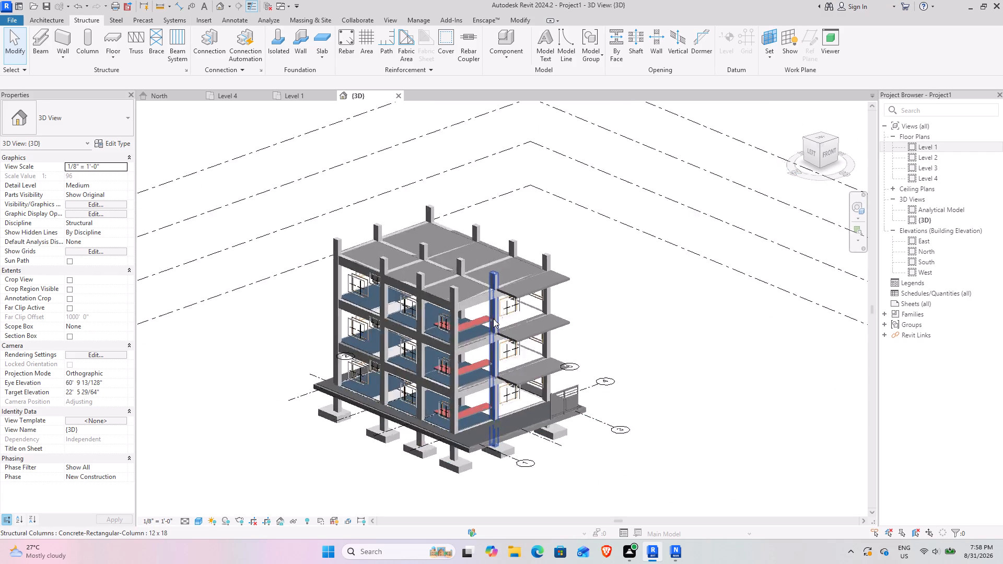
Start saving the structural project into the revit folder under the file name "g+2 31-8 structural".
key("ctrl+s")
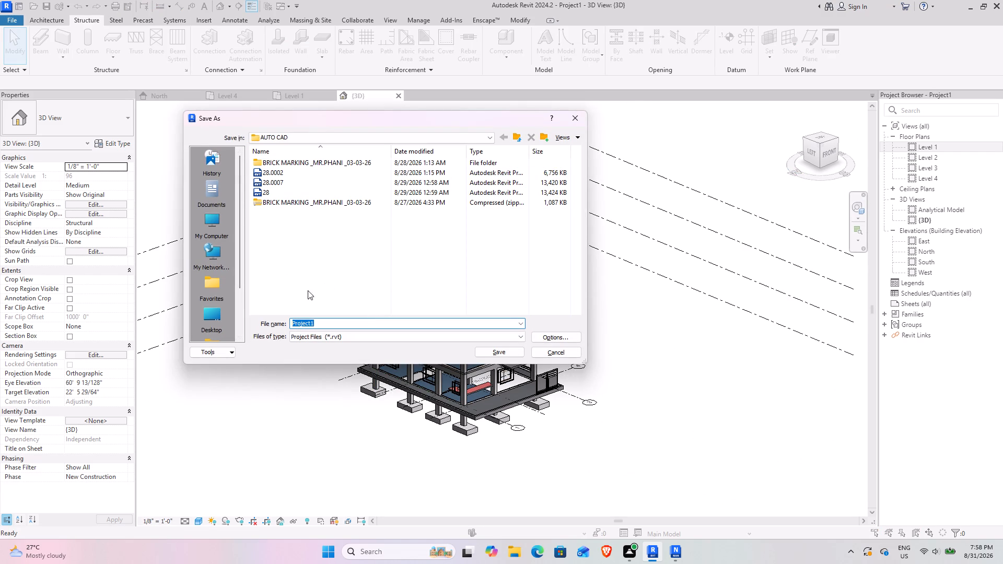
left_click(214, 313)
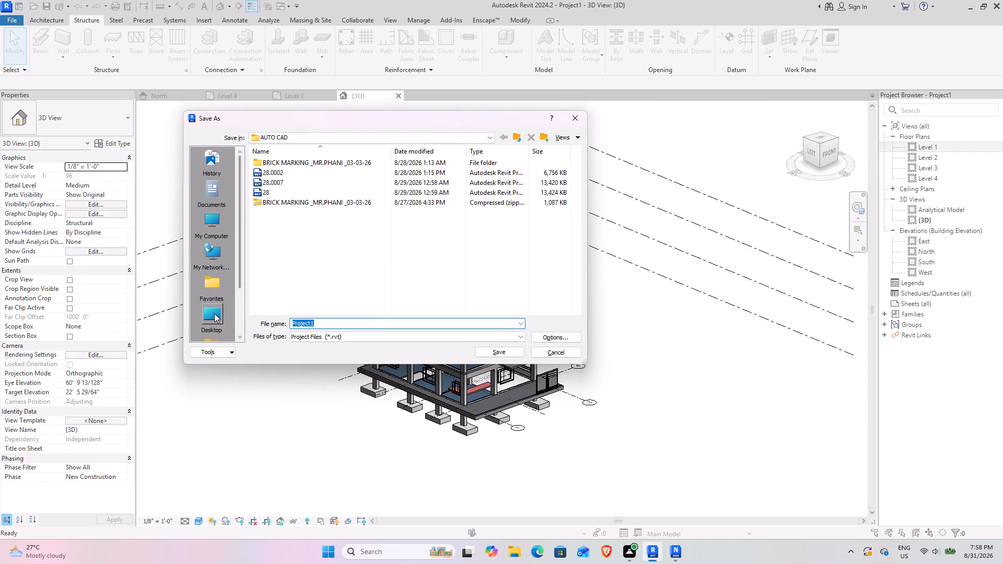
double_click(289, 245)
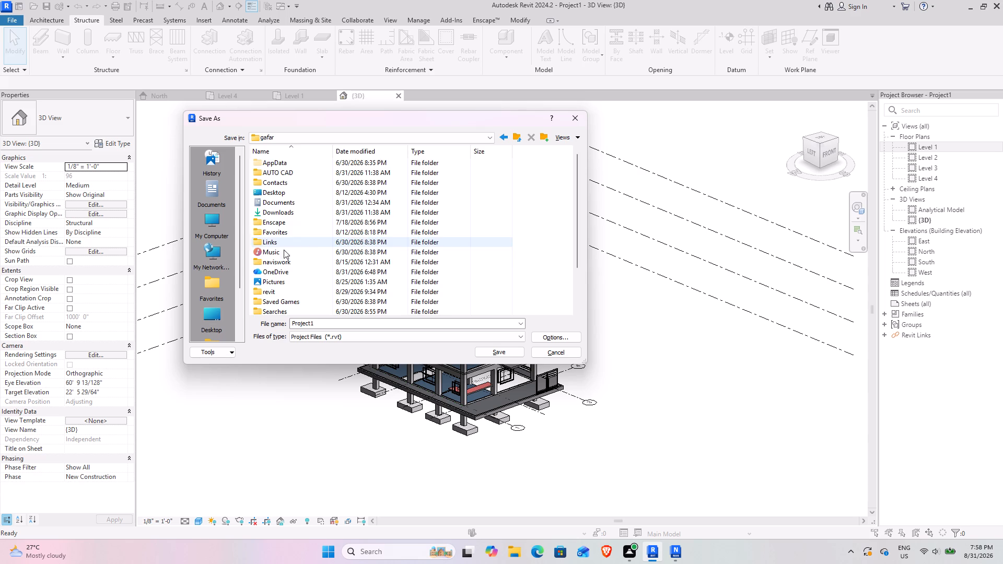
left_click(288, 288)
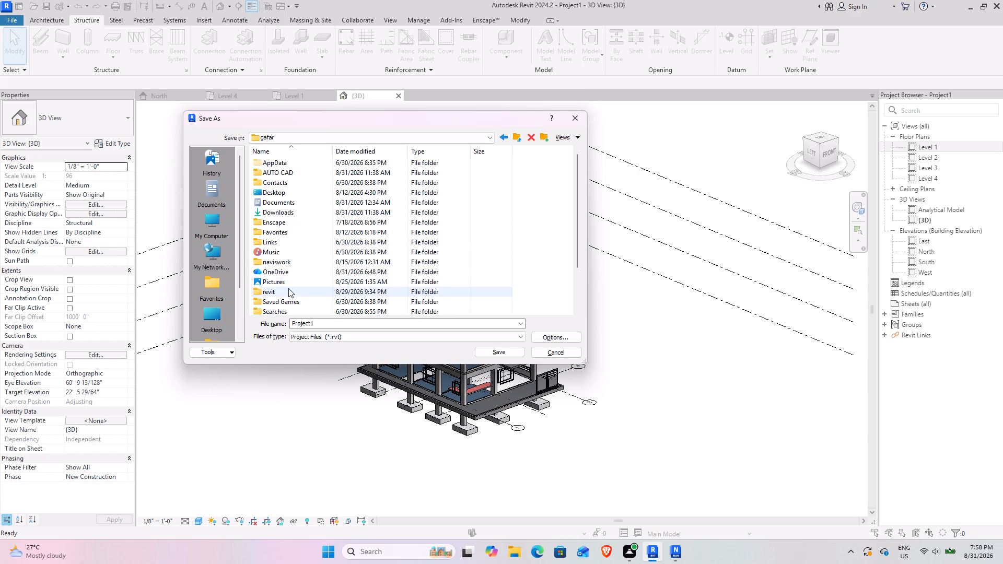
double_click(305, 292)
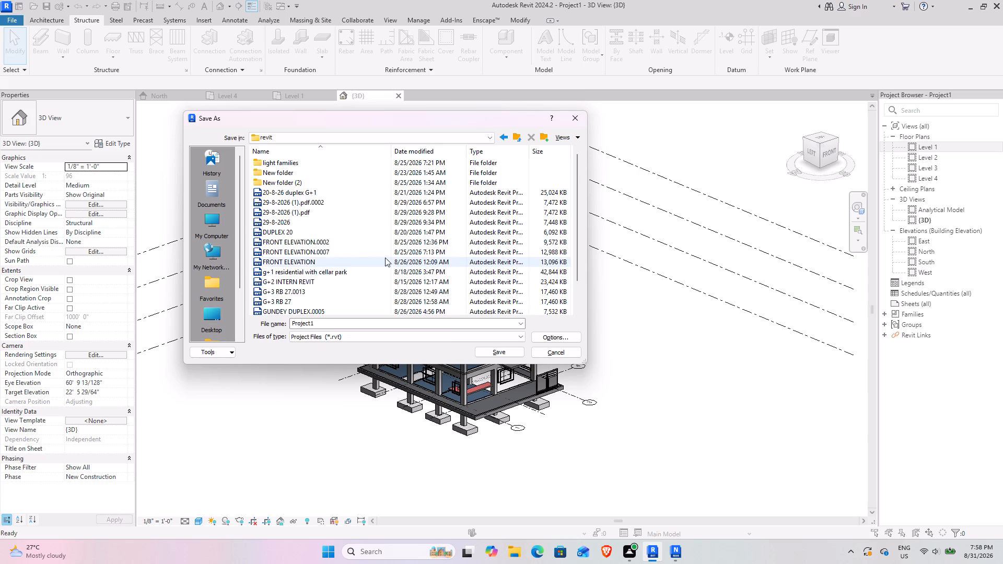
scroll(339, 252, "down", 3)
left_click(395, 323)
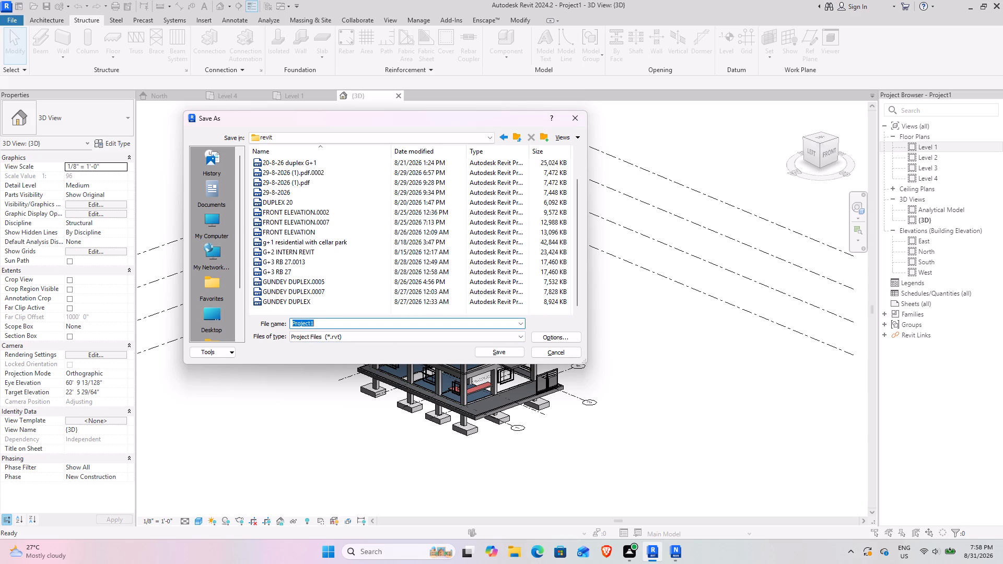
key("g")
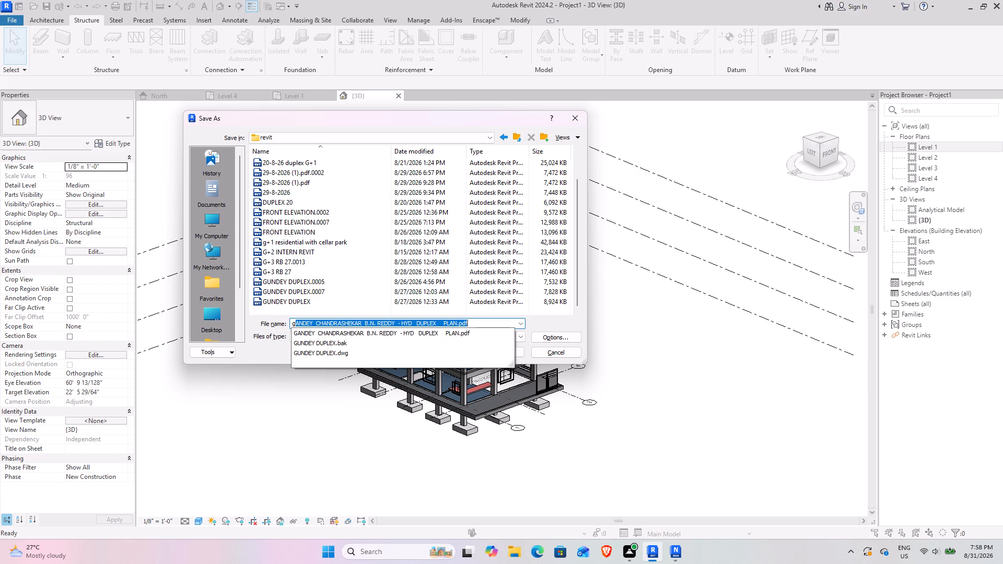
key("shift+plus")
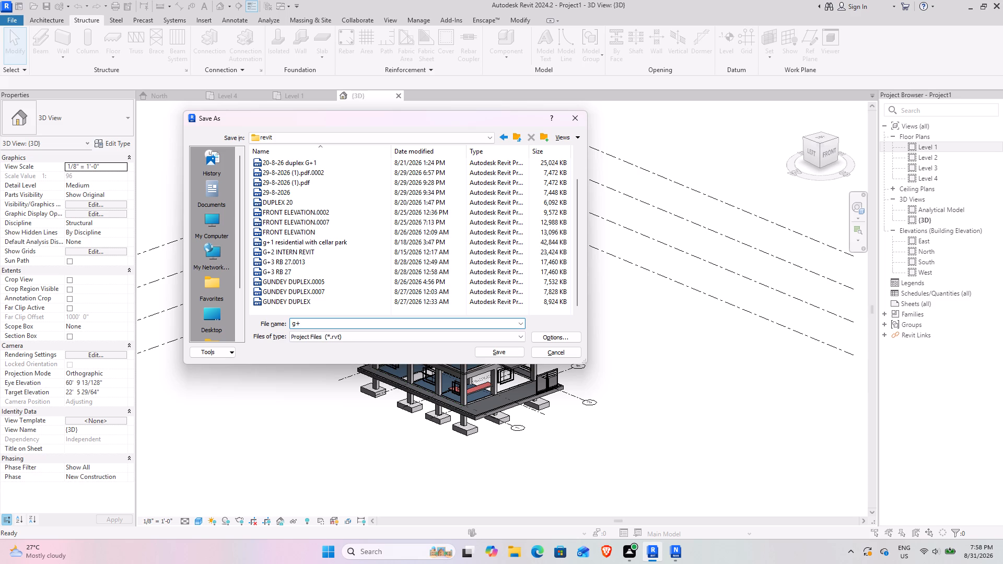
key("2")
key("space")
type("31")
key("minus")
type("8")
key("space")
type("sa")
key("BackSpace")
key("s")
key("BackSpace")
type("tu")
key("BackSpace")
type("re")
key("BackSpace")
type("uct")
type("ural")
Limit the file's maximum backups to 1 and complete saving the project.
left_click(557, 341)
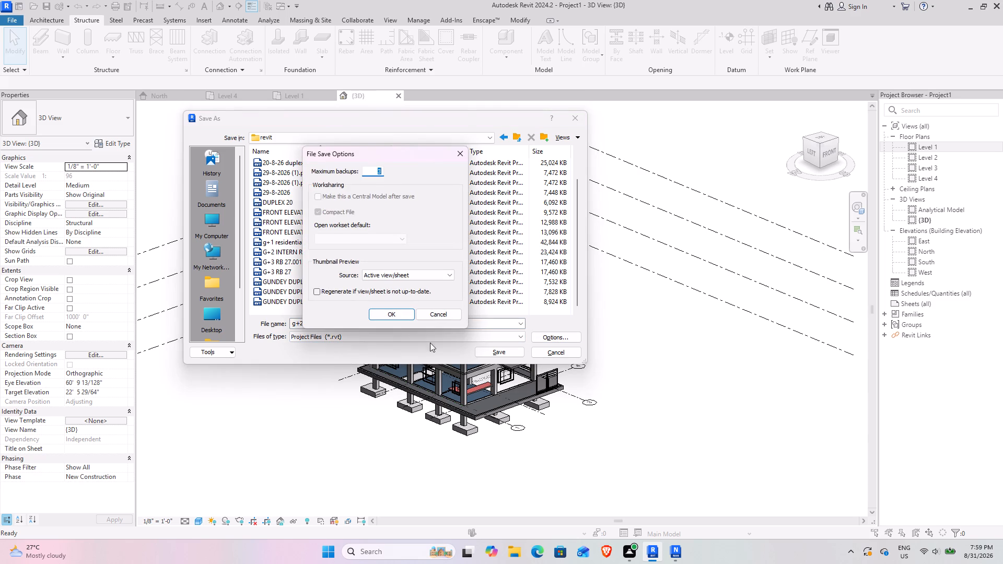
key("1")
left_click(380, 316)
left_click(496, 351)
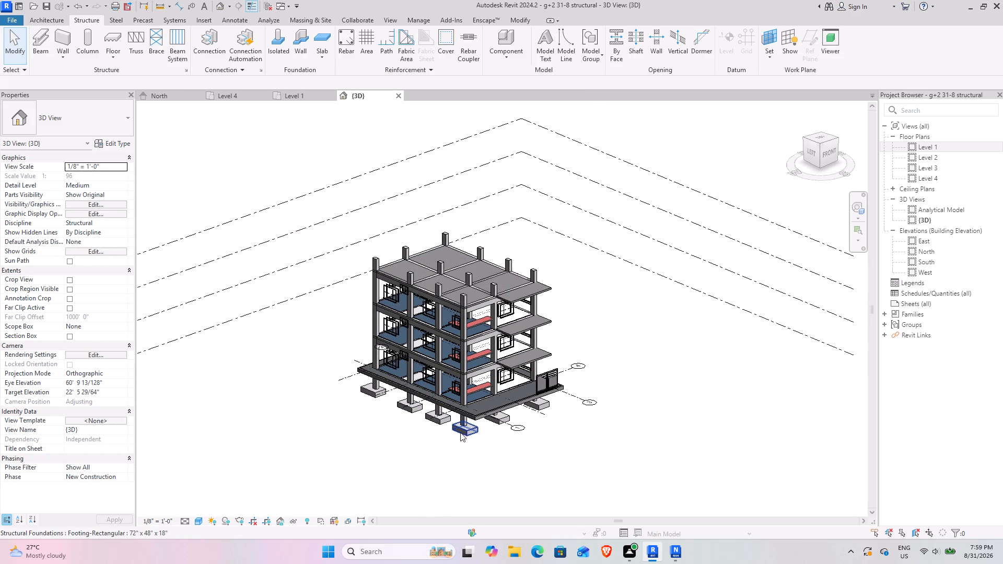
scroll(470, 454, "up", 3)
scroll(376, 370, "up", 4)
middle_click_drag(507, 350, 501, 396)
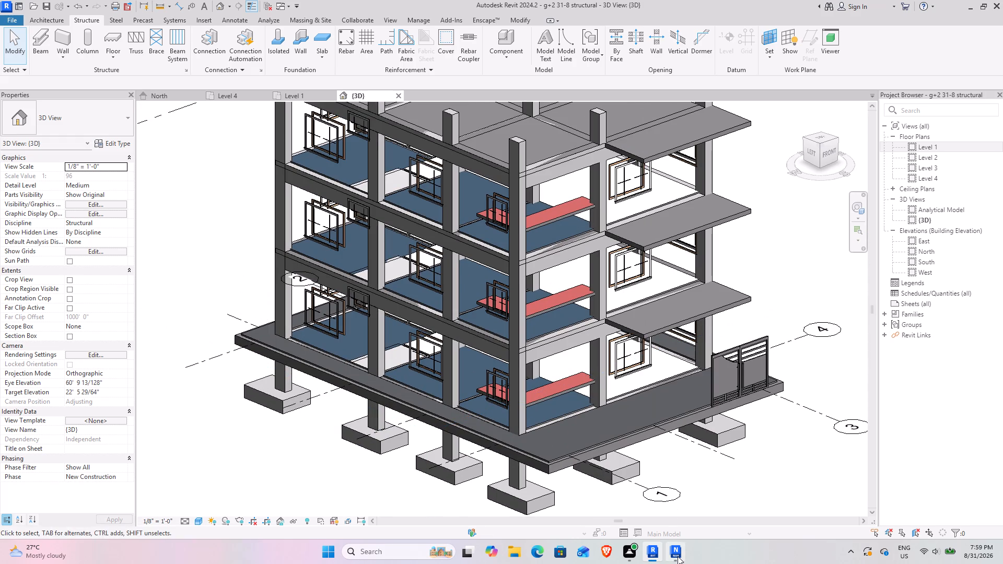
Switch to Navisworks Manage and open the "g+2 31-8 structural" Revit file from the revit folder.
left_click(678, 556)
scroll(283, 233, "down", 5)
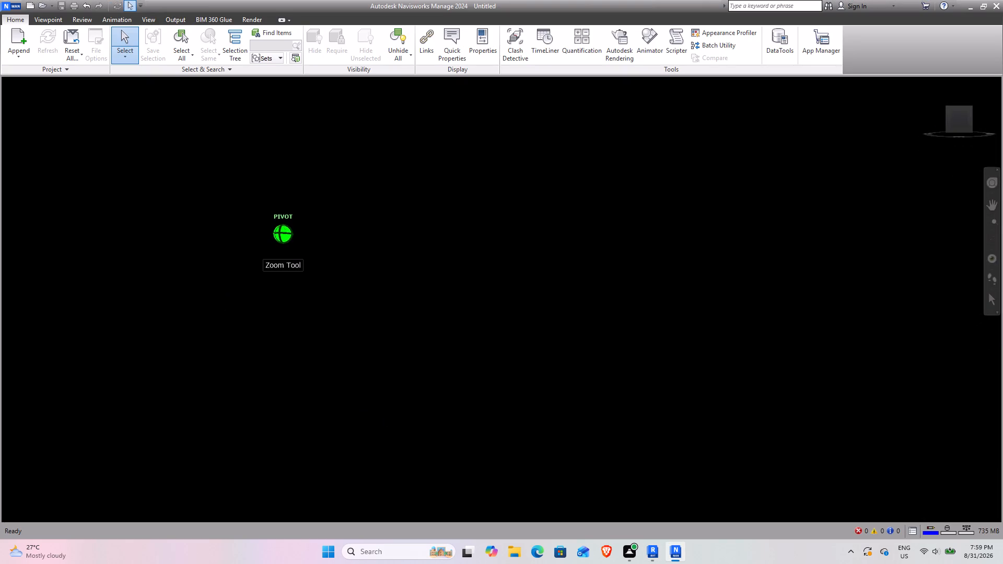
scroll(283, 233, "down", 5)
middle_click_drag(253, 245, 376, 273)
scroll(370, 271, "down", 3)
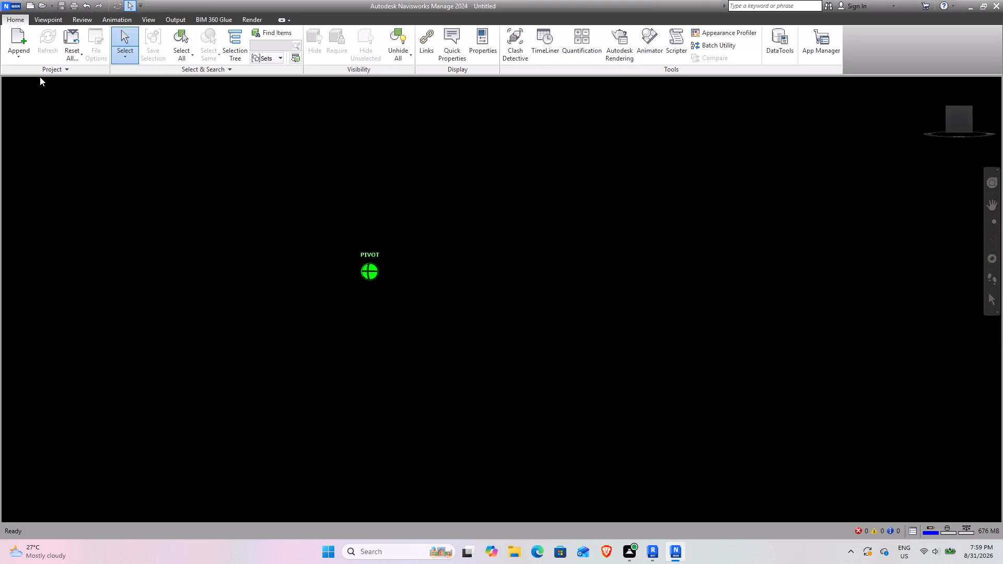
left_click(14, 18)
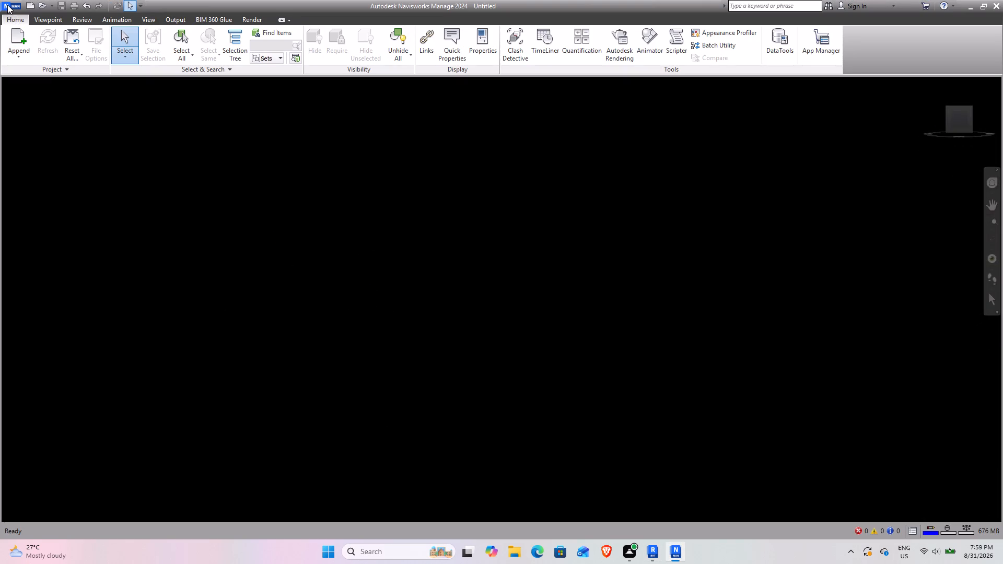
left_click(7, 5)
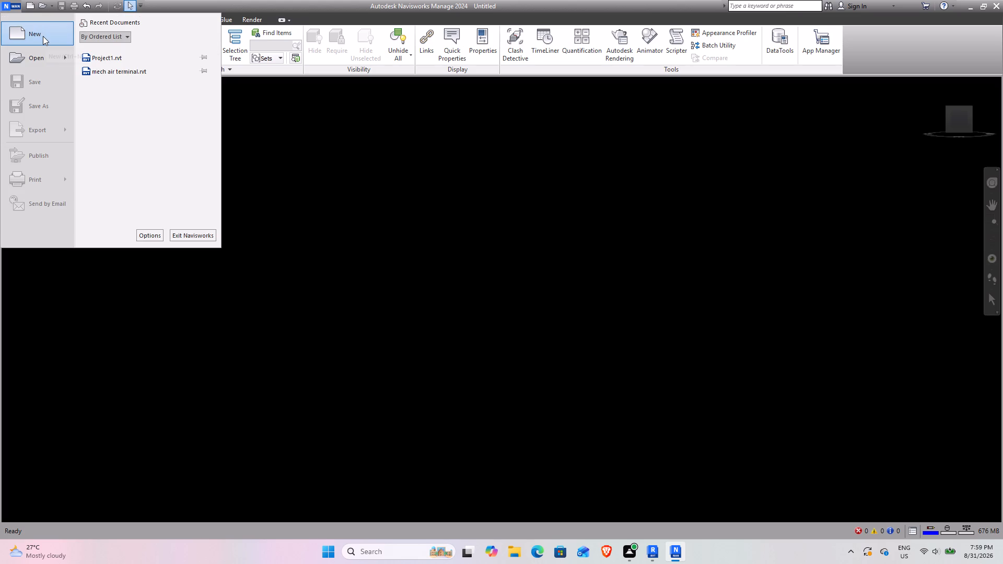
left_click(39, 60)
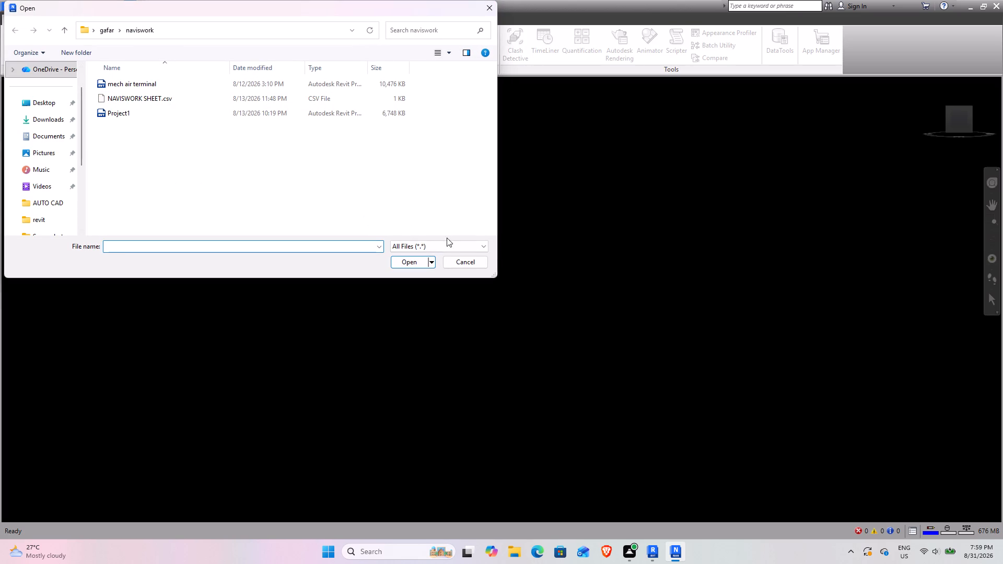
left_click(45, 220)
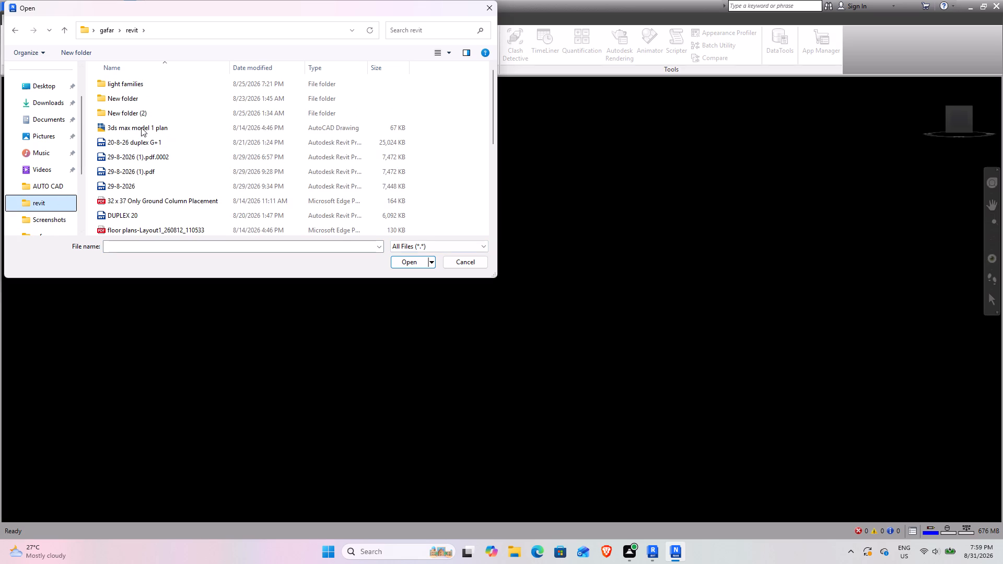
scroll(146, 125, "down", 5)
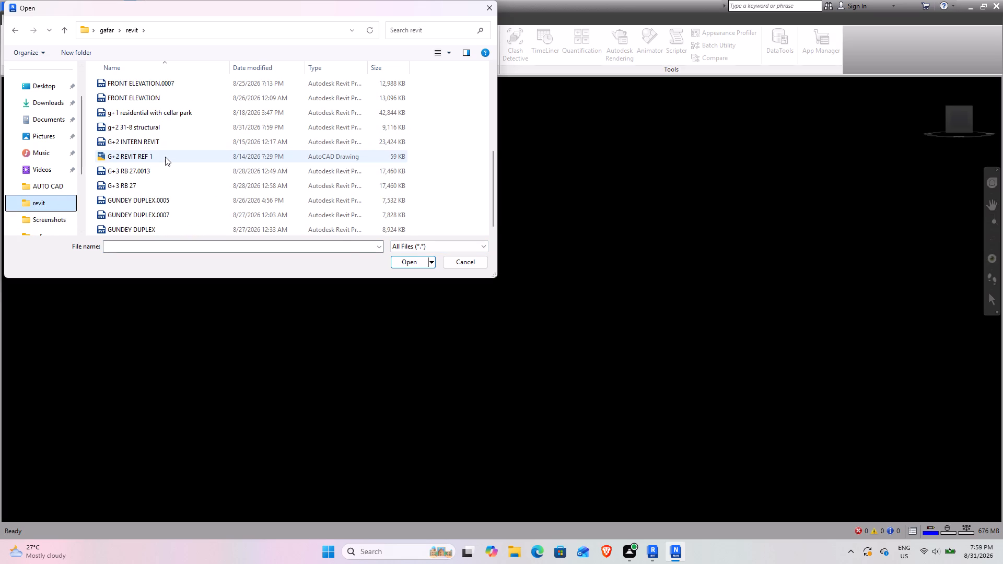
left_click(164, 128)
left_click_drag(415, 263, 410, 263)
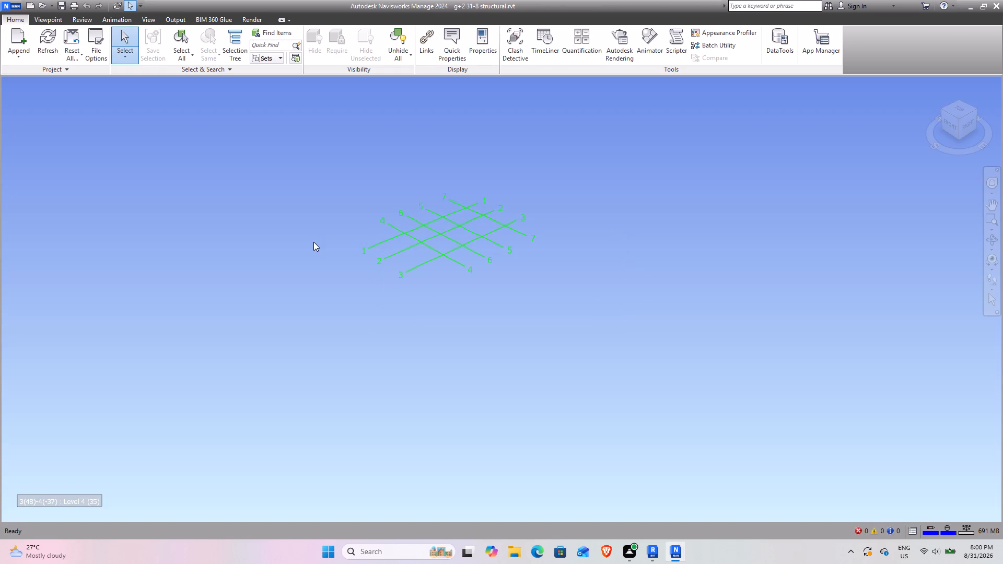
Examine the opened structural file from several angles and distances to check which geometry came across.
scroll(355, 236, "down", 5)
middle_click_drag(338, 253, 328, 230, "shift")
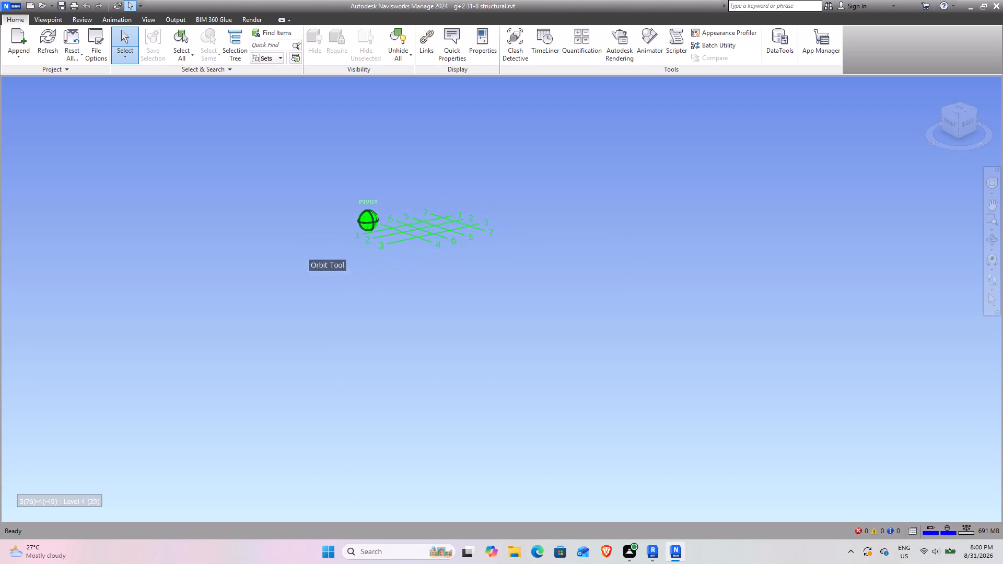
middle_click_drag(328, 230, 391, 297, "shift")
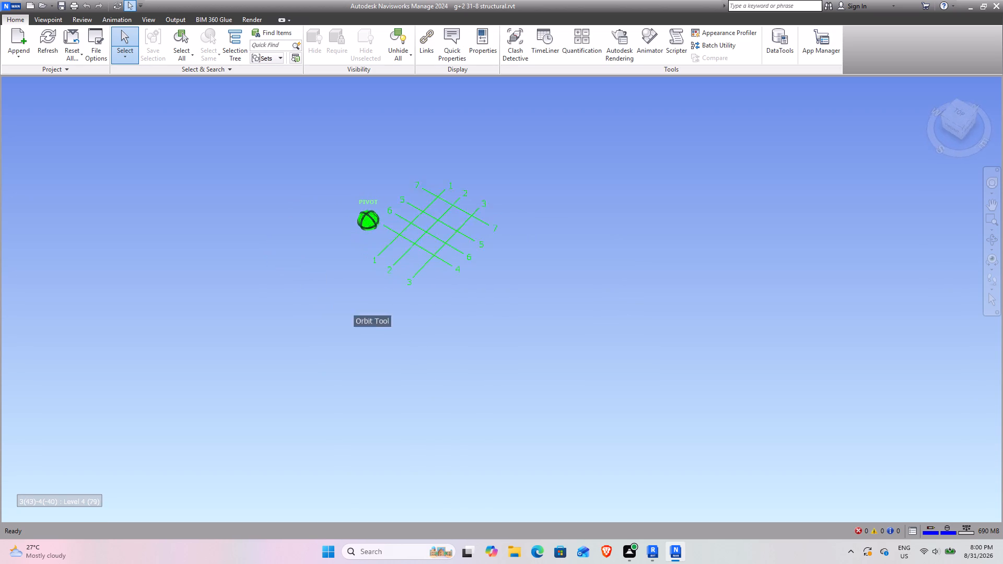
middle_click_drag(391, 297, 335, 289, "shift")
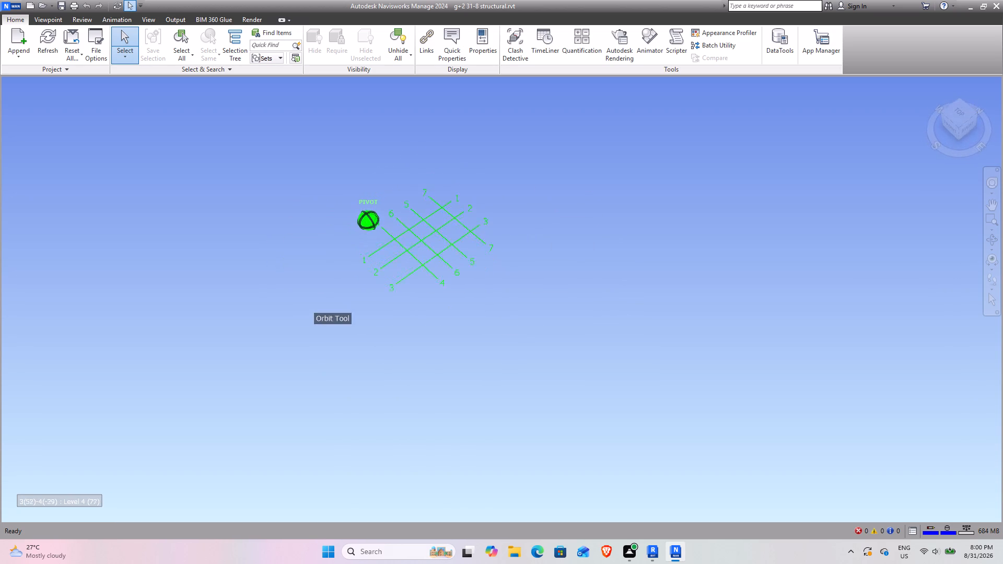
middle_click_drag(335, 289, 347, 296, "shift")
scroll(447, 170, "up", 2)
scroll(412, 218, "up", 3)
scroll(374, 274, "down", 3)
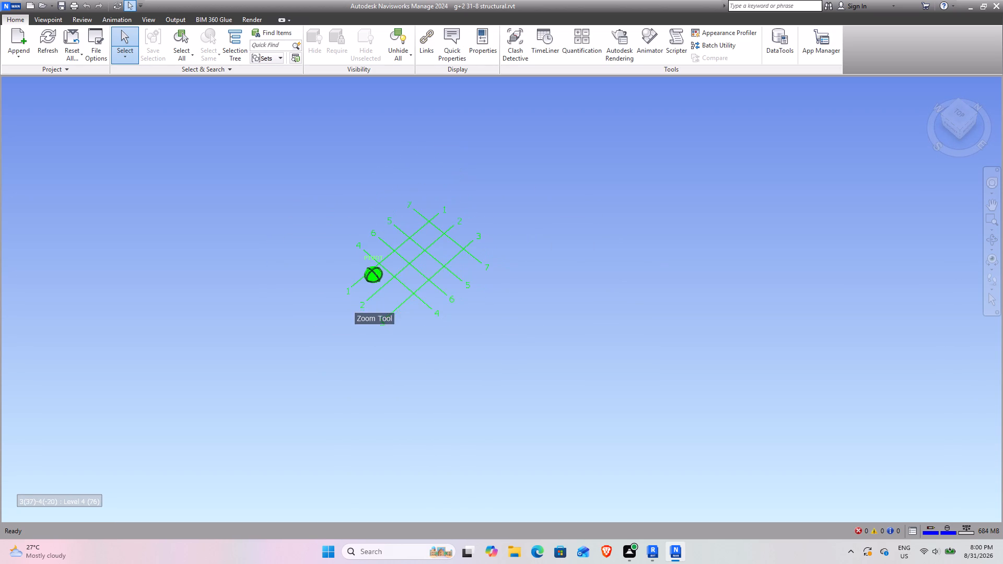
middle_click_drag(372, 292, 376, 237, "shift")
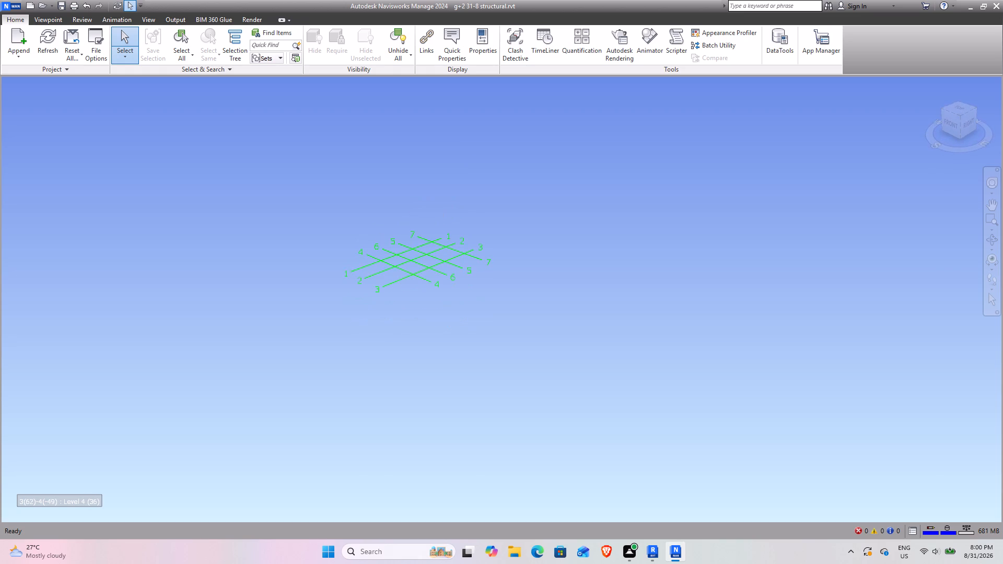
scroll(376, 237, "down", 8)
middle_click_drag(332, 277, 493, 311, "shift")
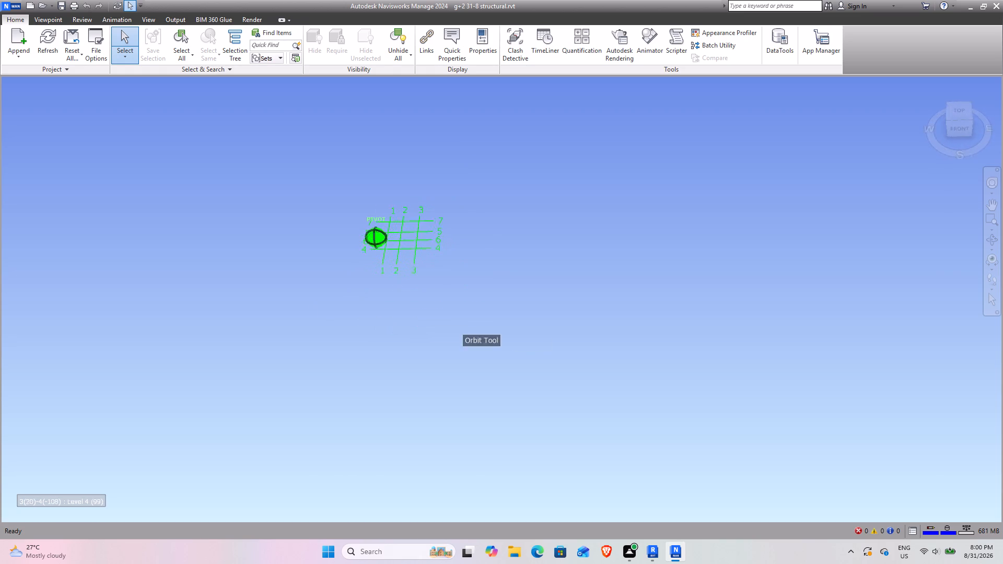
middle_click_drag(493, 311, 294, 281, "shift")
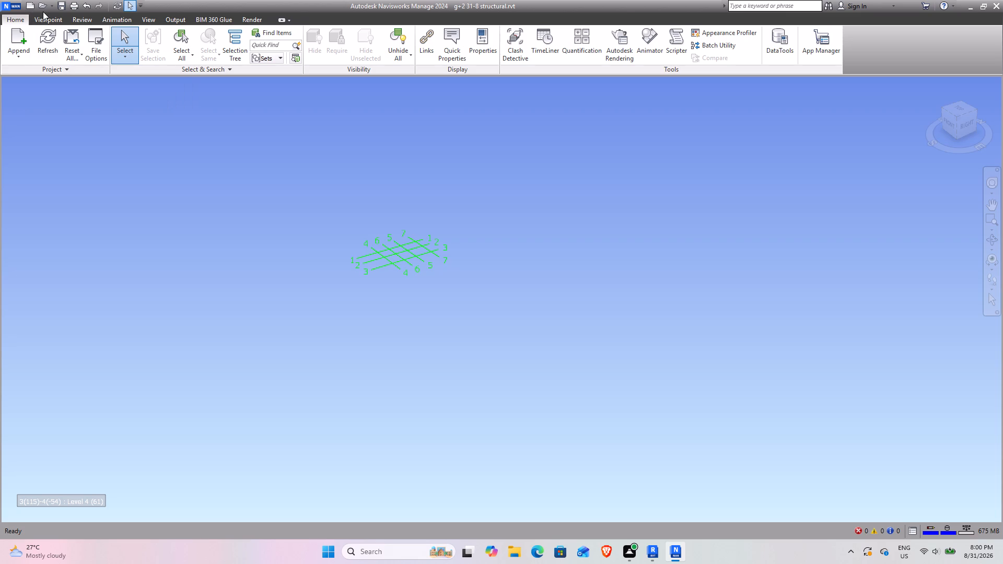
Close Navisworks Manage and return to the structural model in Revit.
left_click(995, 1)
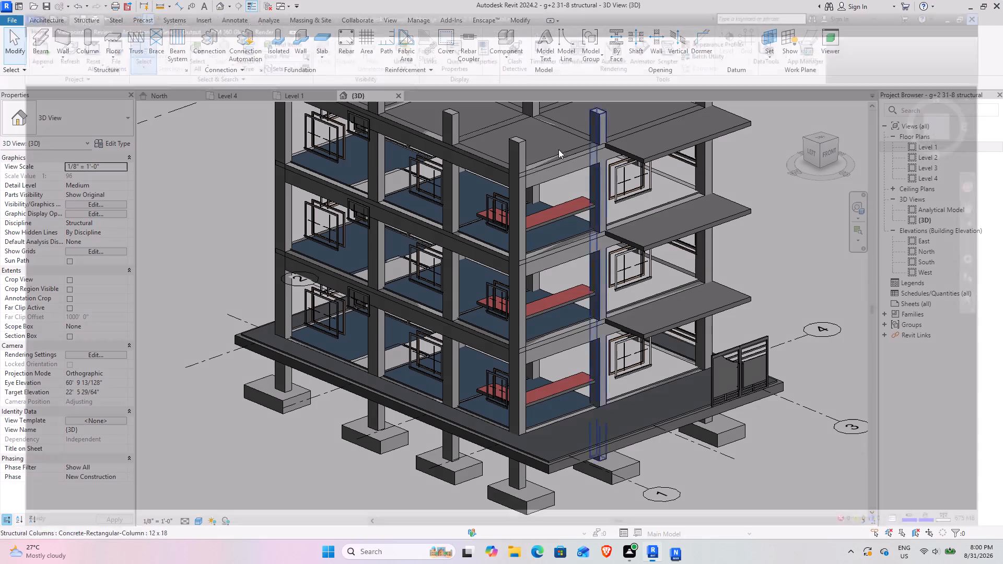
Examine the building's columns, beams, slabs and linked windows in 3D from the front, side and back.
scroll(490, 414, "down", 4)
middle_click_drag(442, 396, 450, 373, "shift")
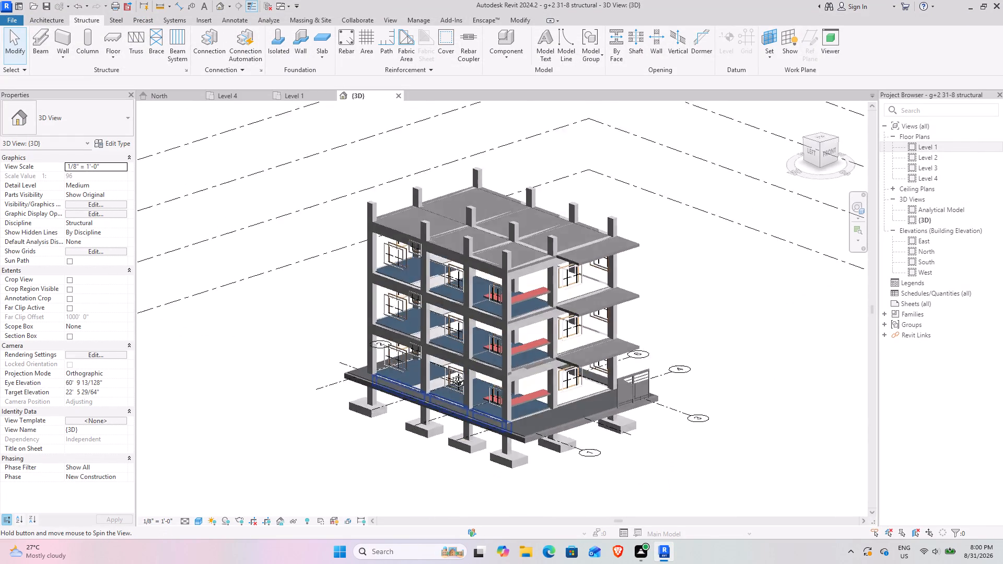
middle_click_drag(450, 373, 359, 420, "shift")
left_click(654, 464)
scroll(614, 444, "down", 4)
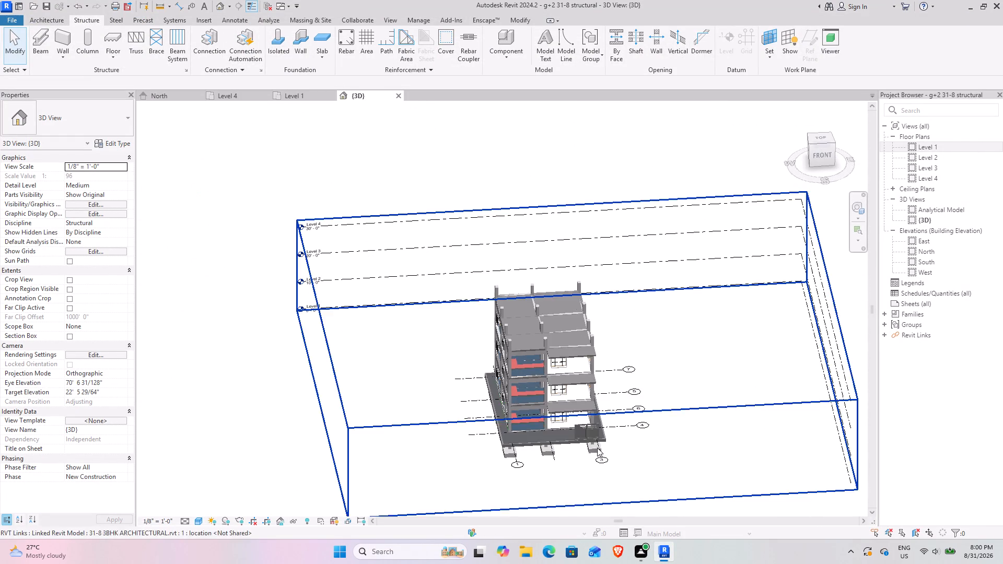
middle_click_drag(516, 449, 359, 369, "shift")
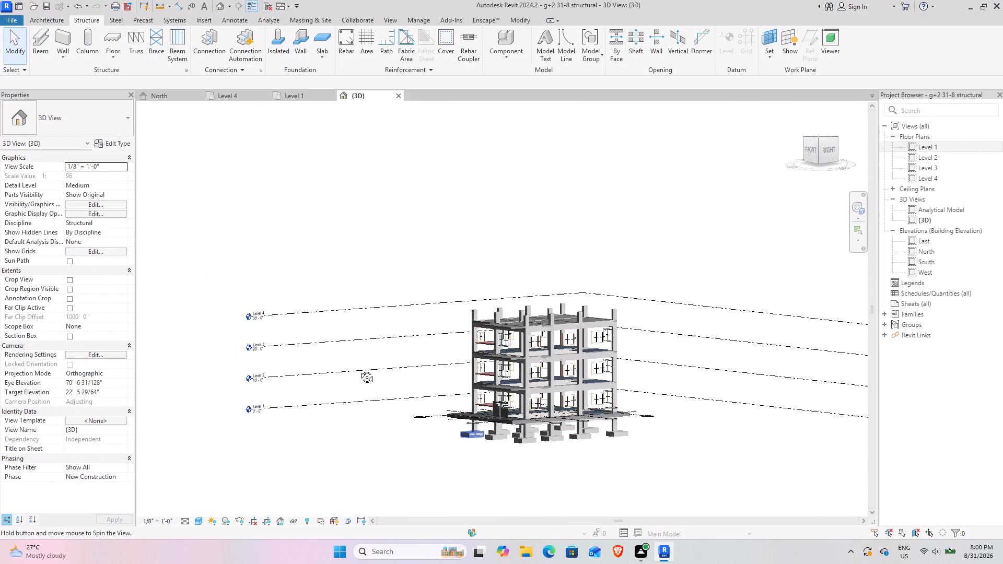
middle_click_drag(359, 369, 620, 499, "shift")
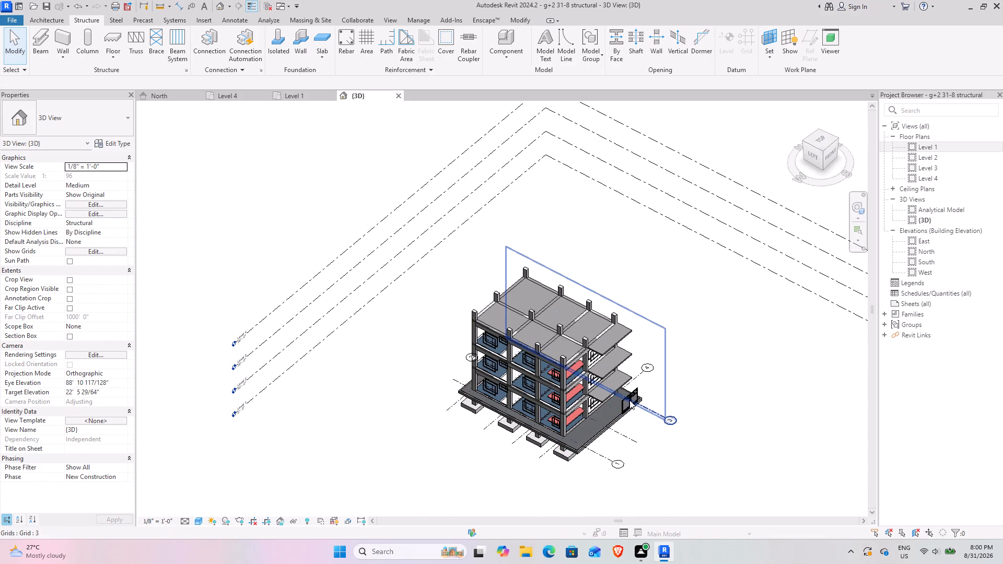
scroll(629, 400, "up", 8)
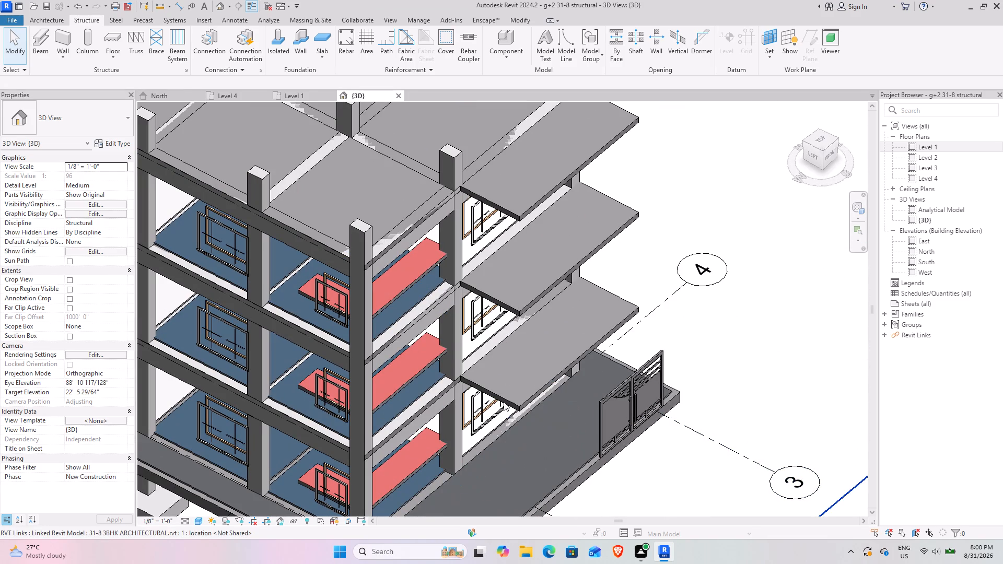
scroll(342, 412, "down", 4)
middle_click_drag(293, 432, 338, 241, "shift")
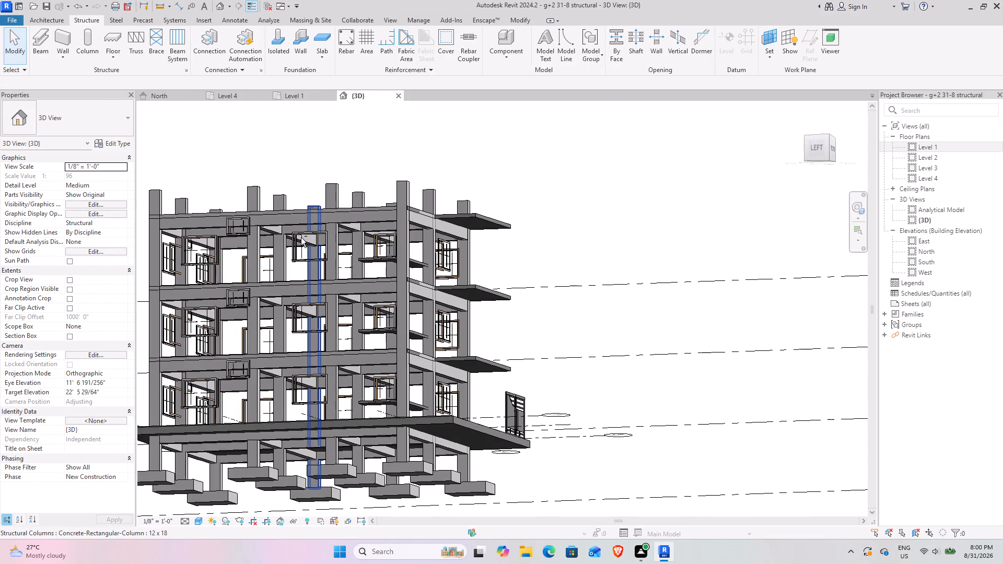
middle_click_drag(423, 335, 494, 474, "shift")
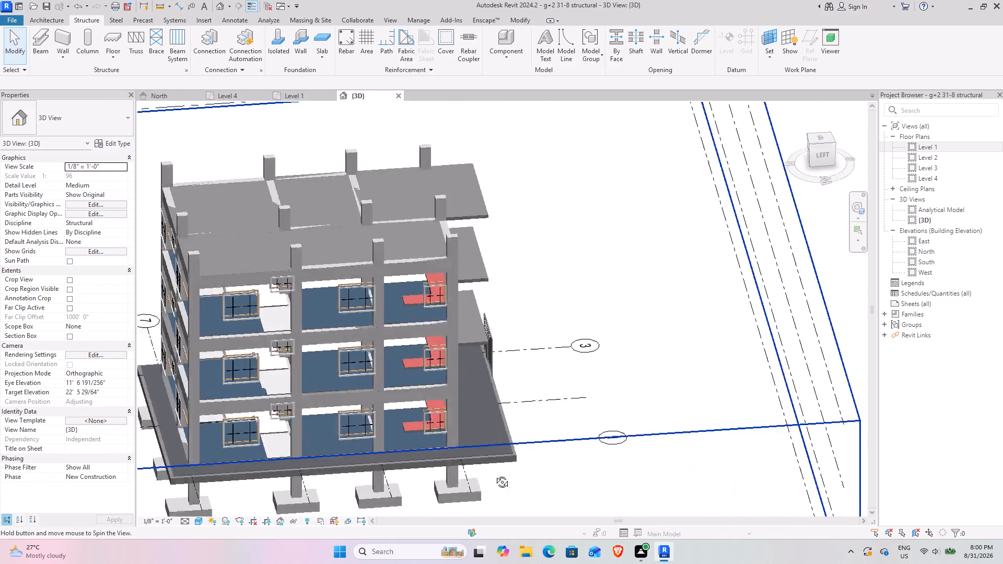
middle_click_drag(494, 474, 509, 474, "shift")
scroll(298, 273, "up", 8)
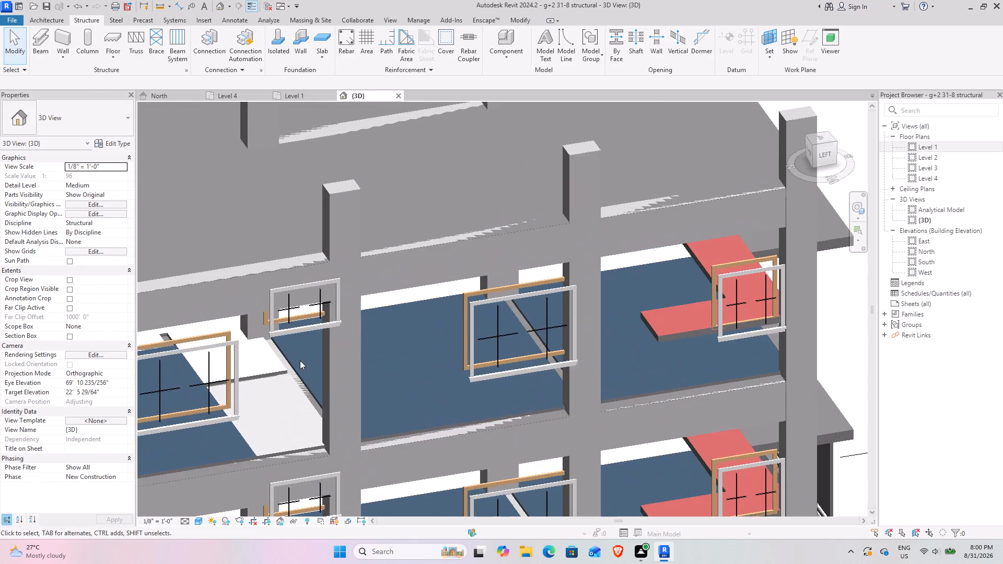
scroll(300, 360, "down", 4)
middle_click_drag(275, 427, 433, 300, "shift")
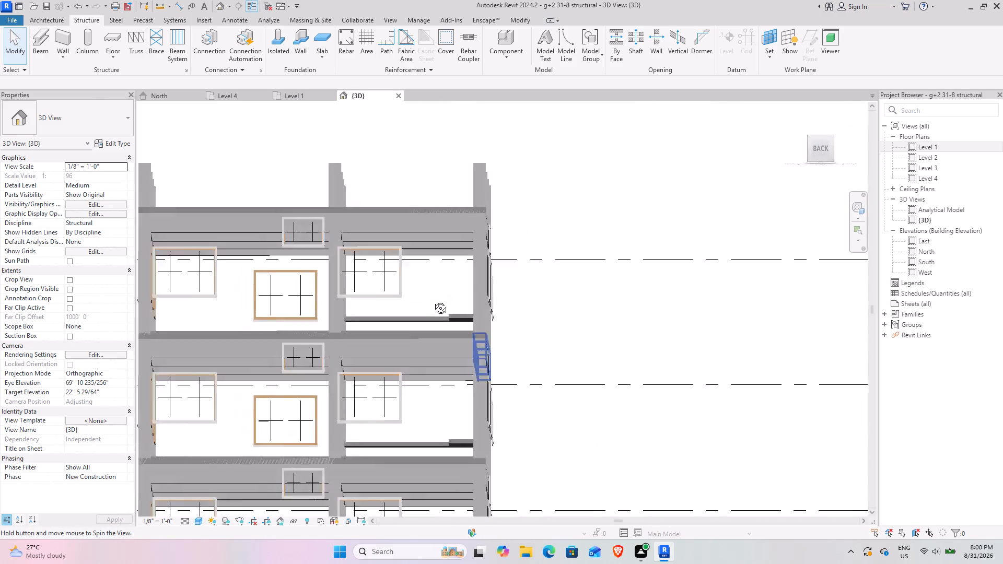
middle_click_drag(433, 300, 248, 367, "shift")
scroll(251, 373, "down", 3)
middle_click_drag(266, 385, 430, 335)
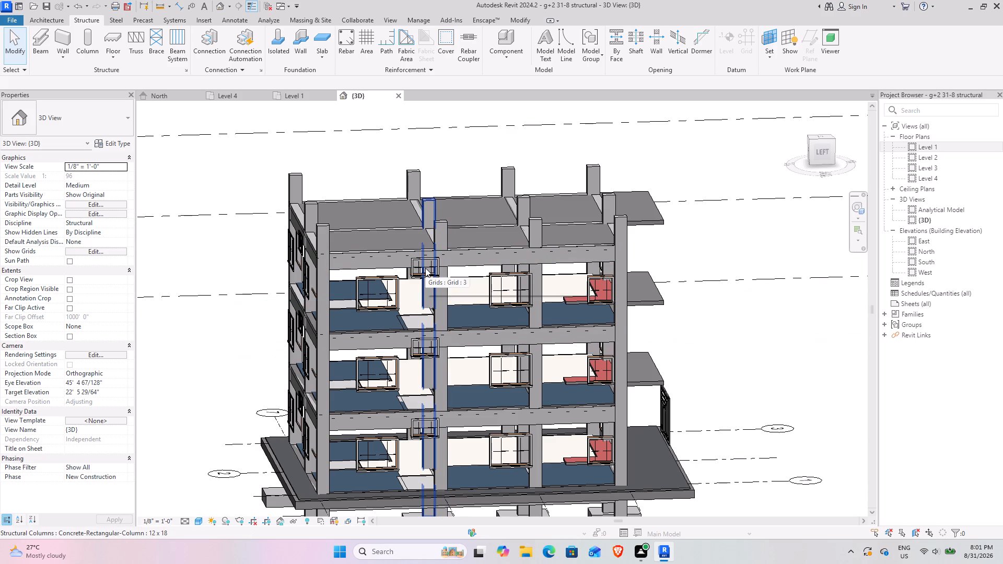
Examine the footings, plinth slab and lower-storey beams along the left side of the building in 3D.
scroll(478, 290, "down", 4)
middle_click_drag(439, 304, 402, 225)
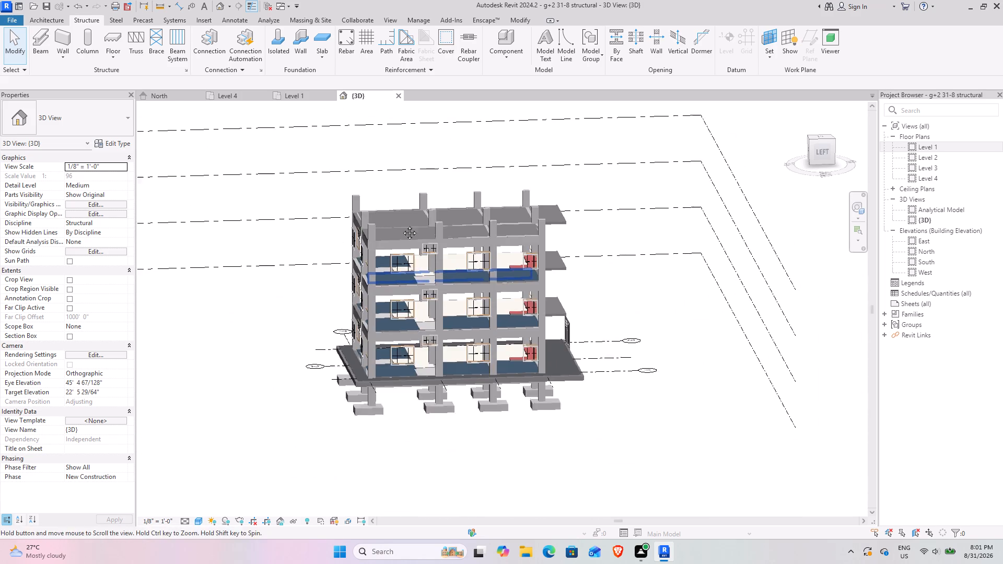
middle_click_drag(402, 225, 384, 190)
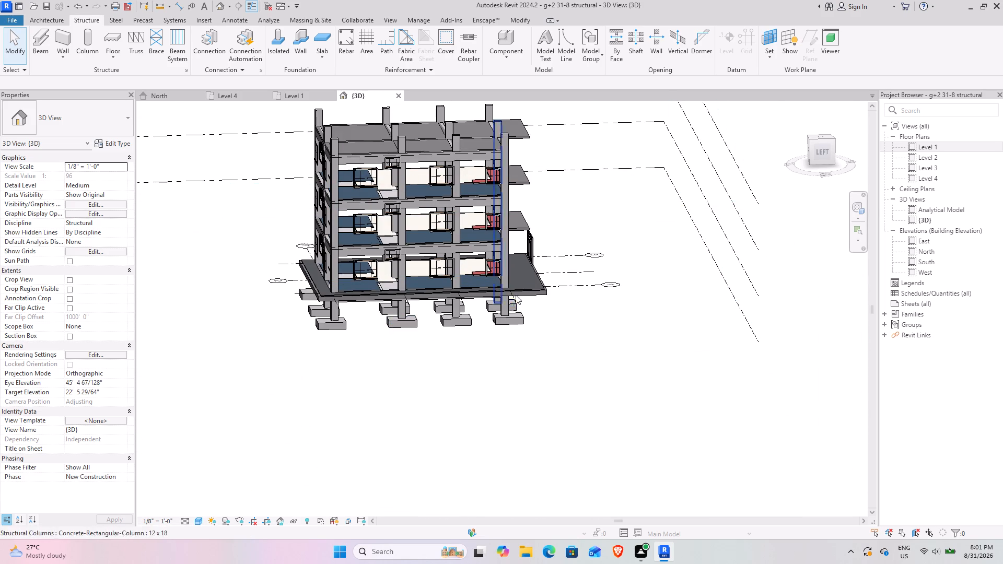
scroll(519, 286, "up", 9)
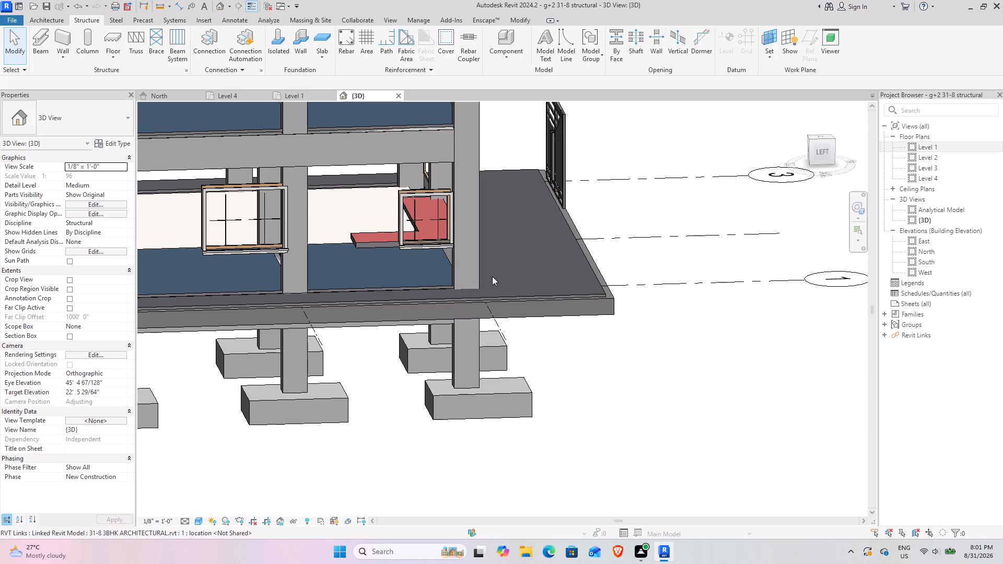
middle_click_drag(494, 331, 504, 382)
scroll(345, 330, "down", 1)
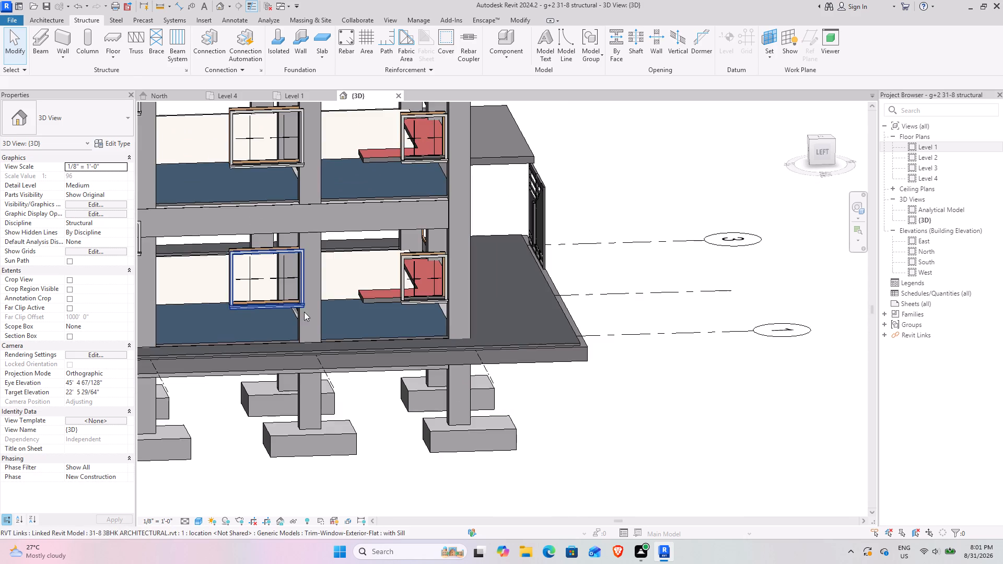
middle_click_drag(304, 312, 451, 314)
middle_click_drag(421, 287, 546, 301)
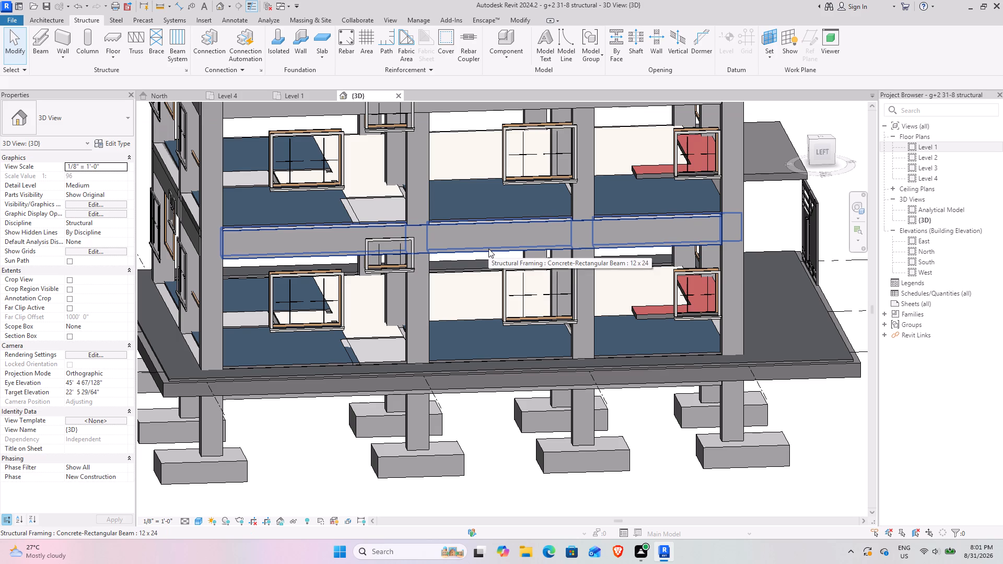
scroll(523, 262, "down", 2)
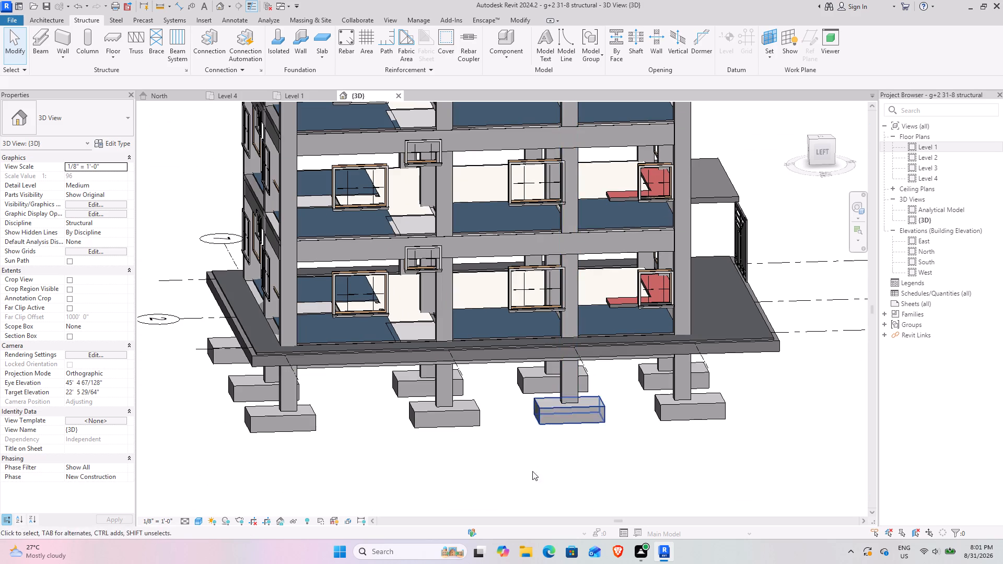
Relaunch Navisworks Manage and append the "31-8 3BHK ARCHITECTURAL" Revit file from the folder above revit.
left_click(403, 551)
left_click(426, 118)
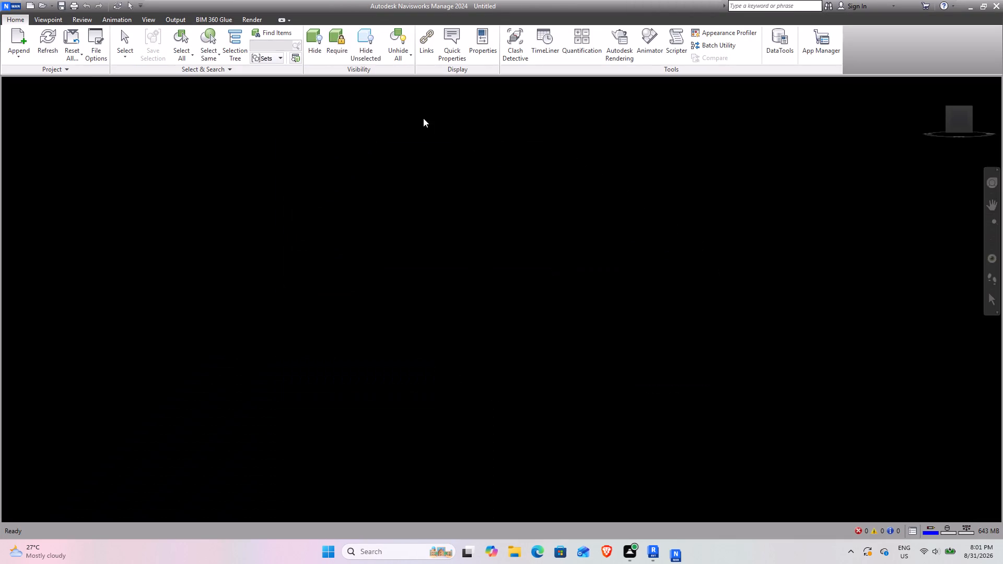
left_click(18, 43)
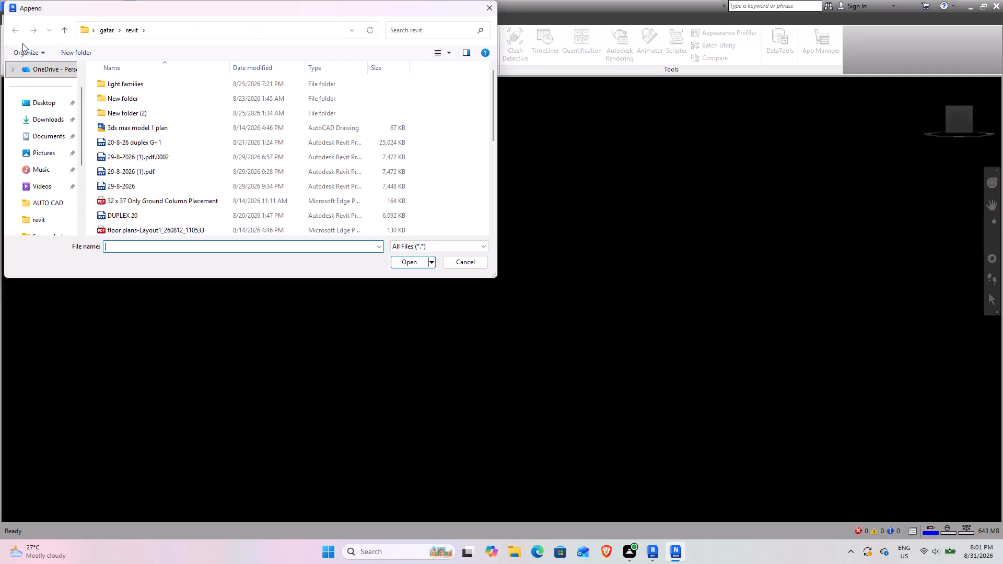
left_click(35, 214)
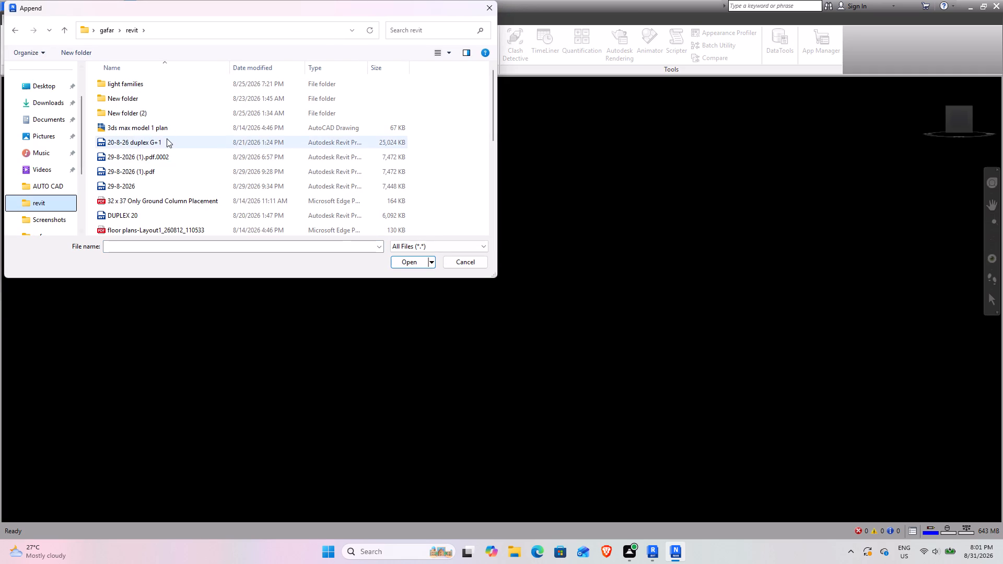
scroll(149, 191, "down", 1)
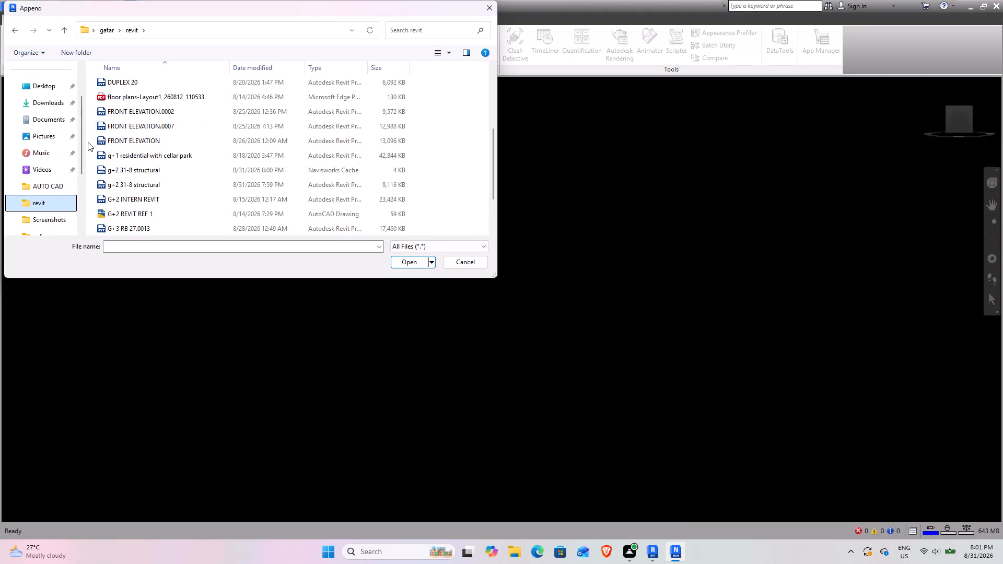
scroll(135, 124, "up", 4)
left_click(108, 27)
scroll(189, 181, "down", 3)
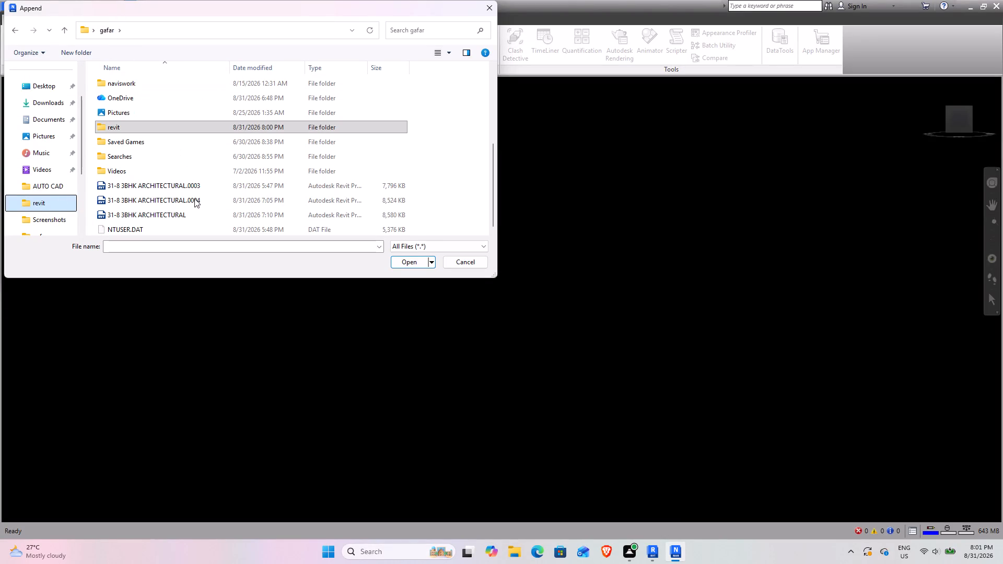
left_click(184, 220)
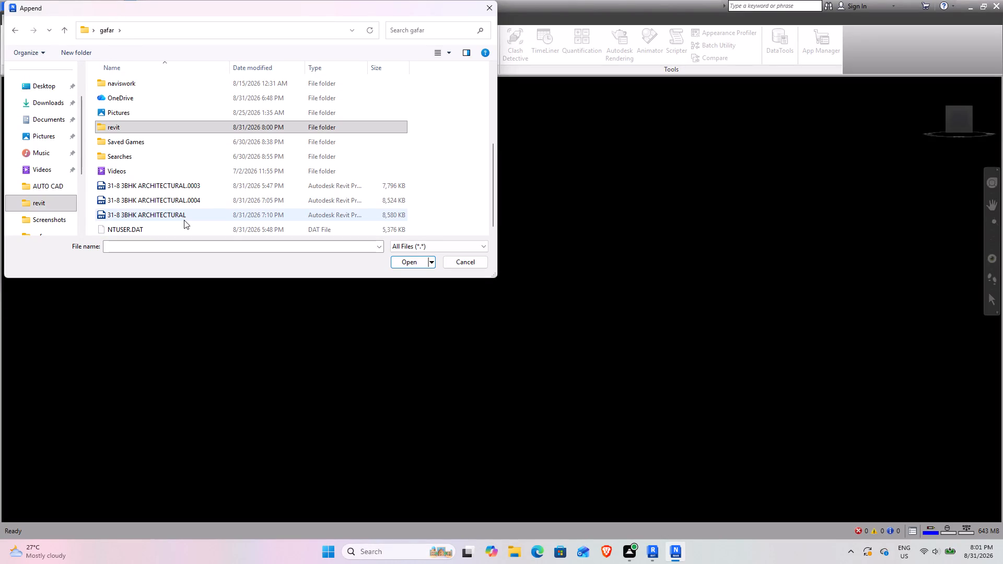
left_click(404, 262)
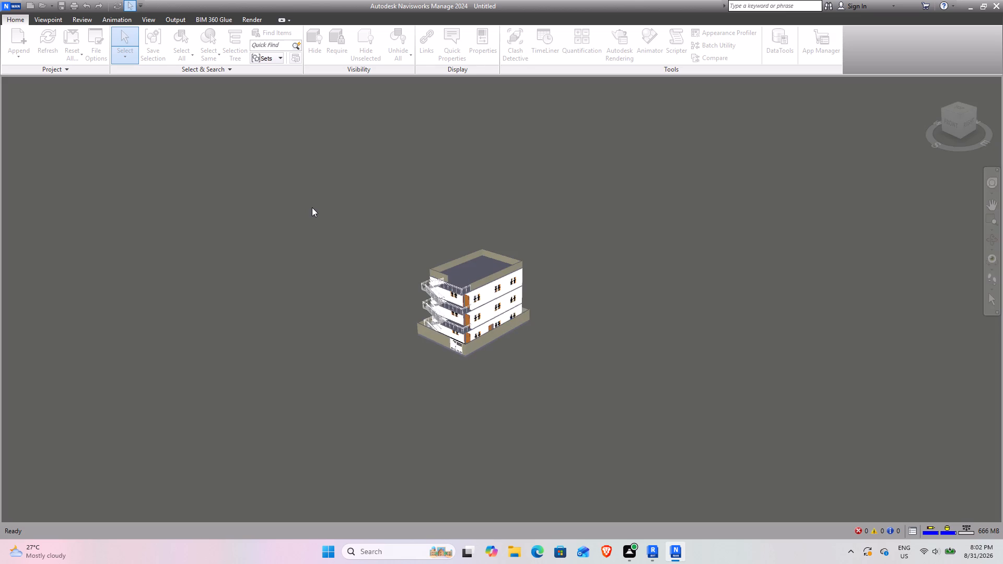
Examine the appended architectural model's staircase, balconies, gate, side windows and compound wall in 3D from several angles.
scroll(451, 306, "up", 12)
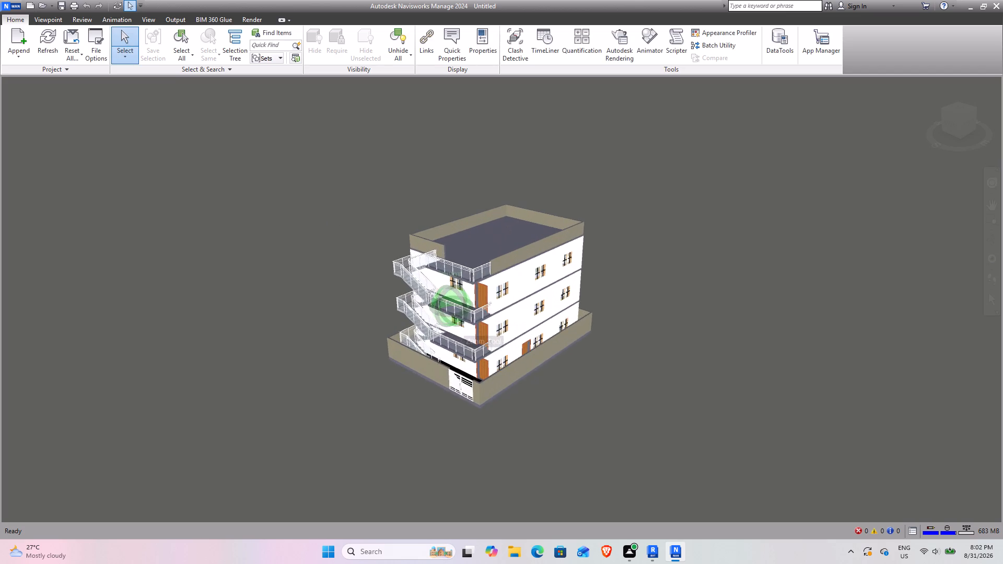
scroll(484, 310, "up", 3)
middle_click_drag(453, 359, 573, 351, "shift")
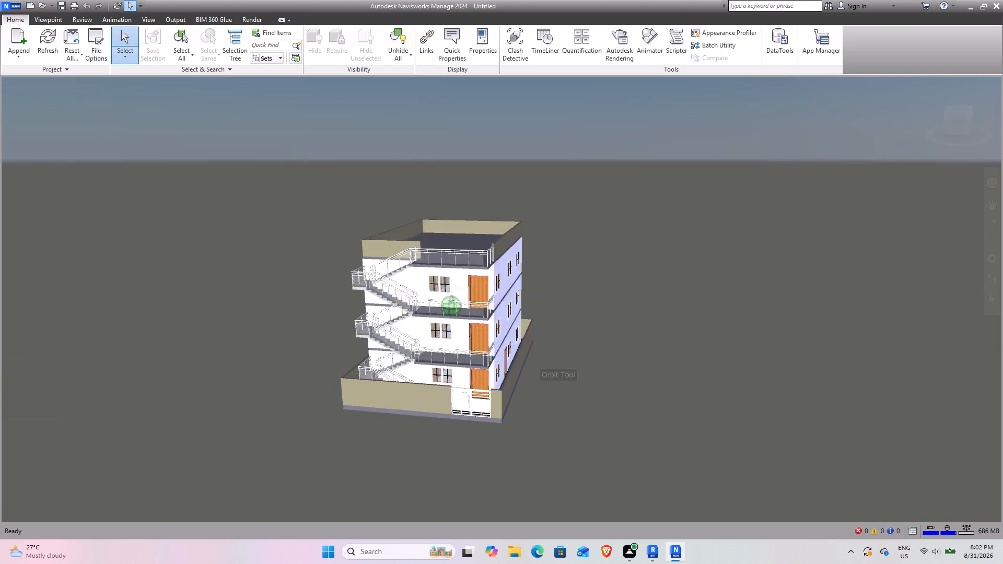
middle_click_drag(573, 351, 558, 354, "shift")
scroll(454, 340, "up", 16)
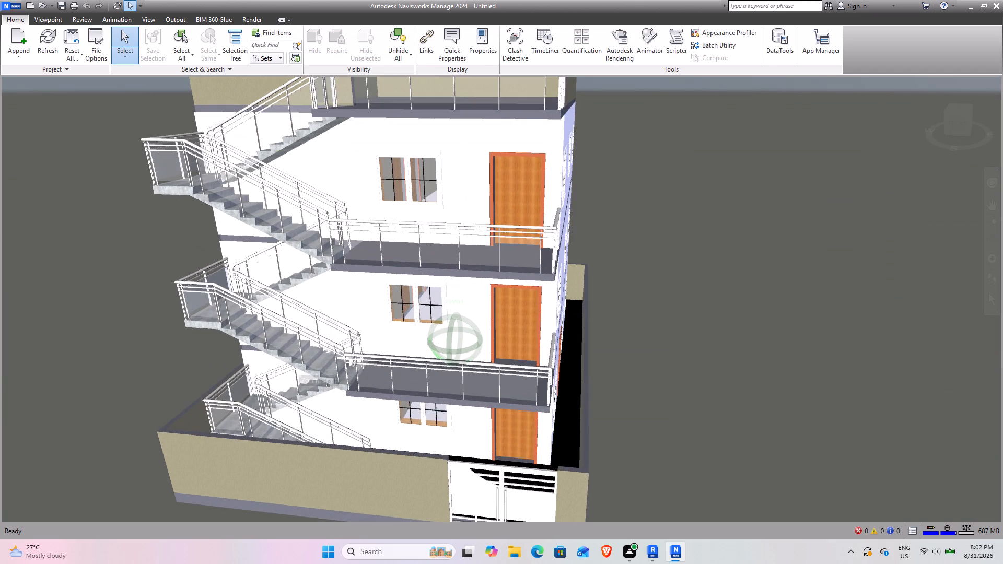
middle_click_drag(319, 349, 259, 319, "shift")
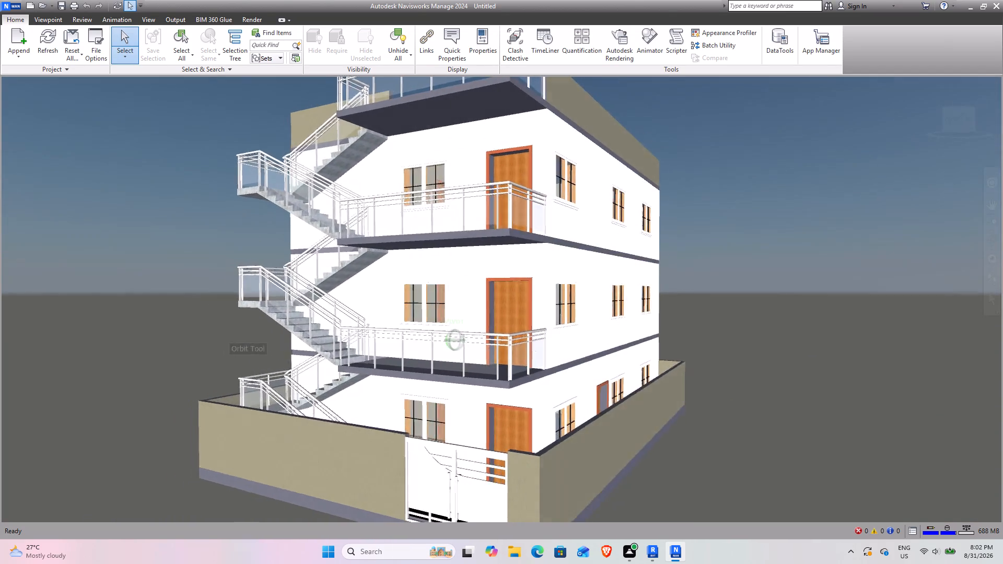
middle_click_drag(259, 319, 416, 343, "shift")
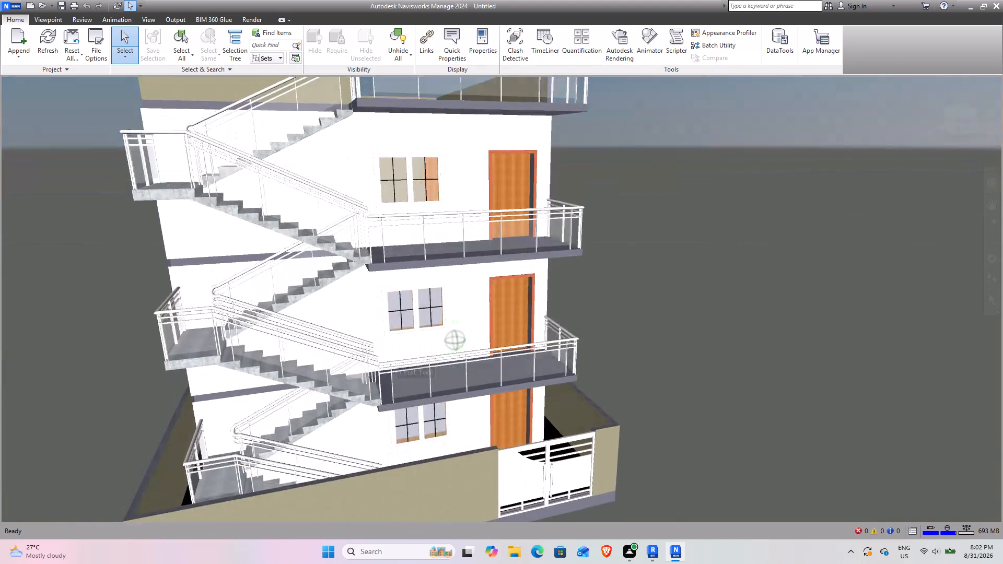
middle_click_drag(416, 343, 411, 359, "shift")
scroll(409, 360, "up", 1)
scroll(403, 362, "down", 9)
middle_click_drag(325, 383, 629, 328)
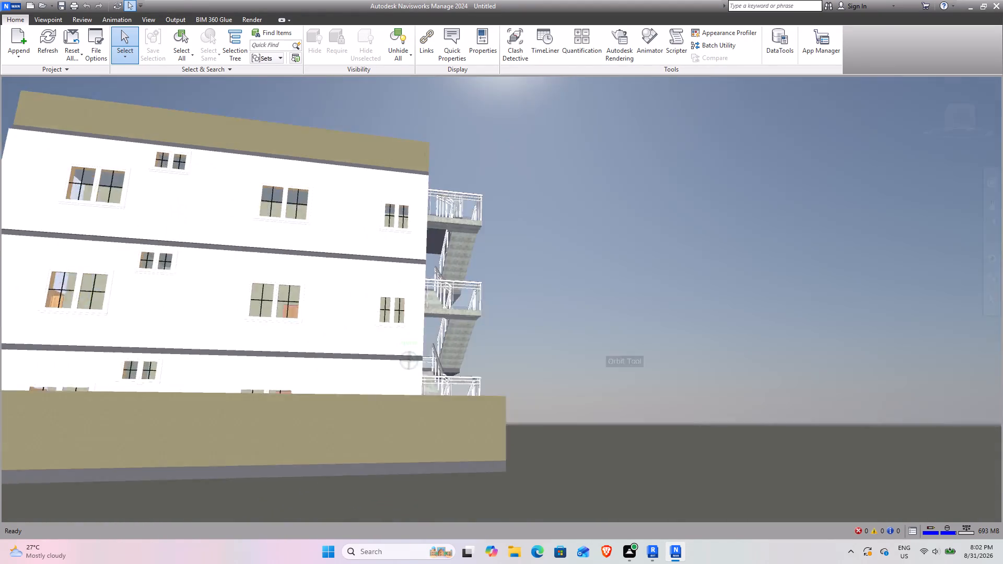
middle_click_drag(629, 328, 352, 366)
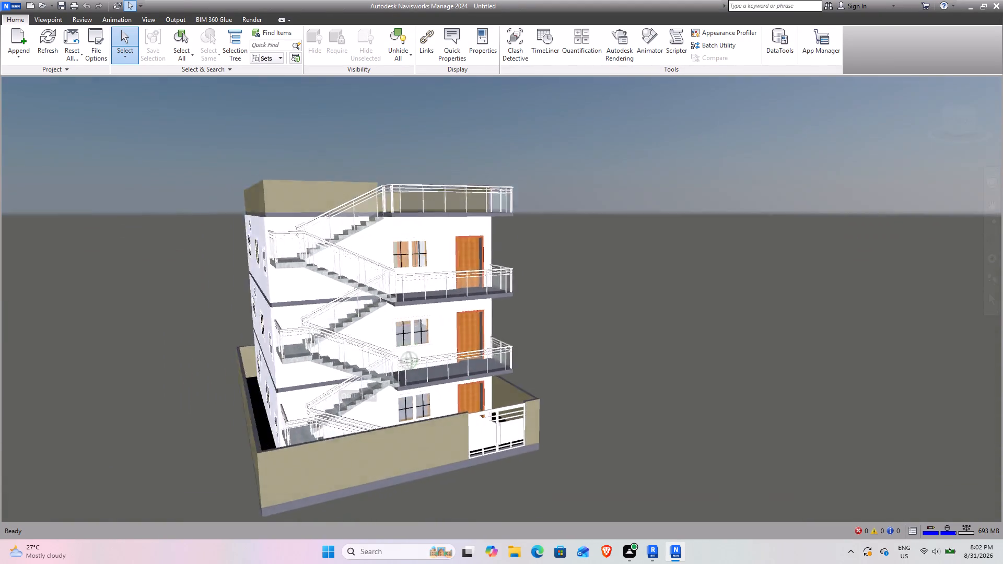
middle_click_drag(352, 366, 237, 380)
Append the "g+2 31-8 structural" Navisworks Cache file from the revit folder to the architectural model.
left_click(20, 34)
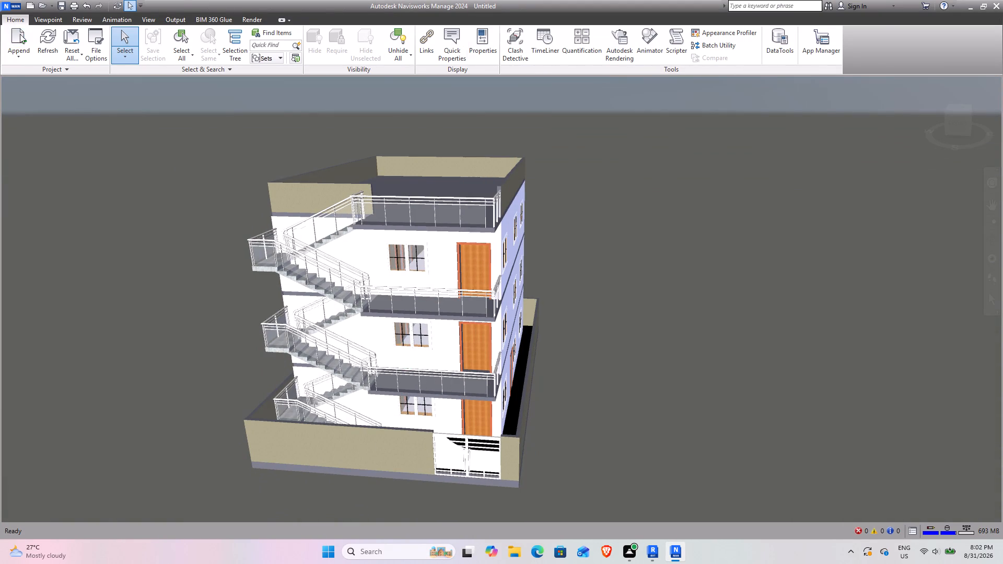
left_click(55, 223)
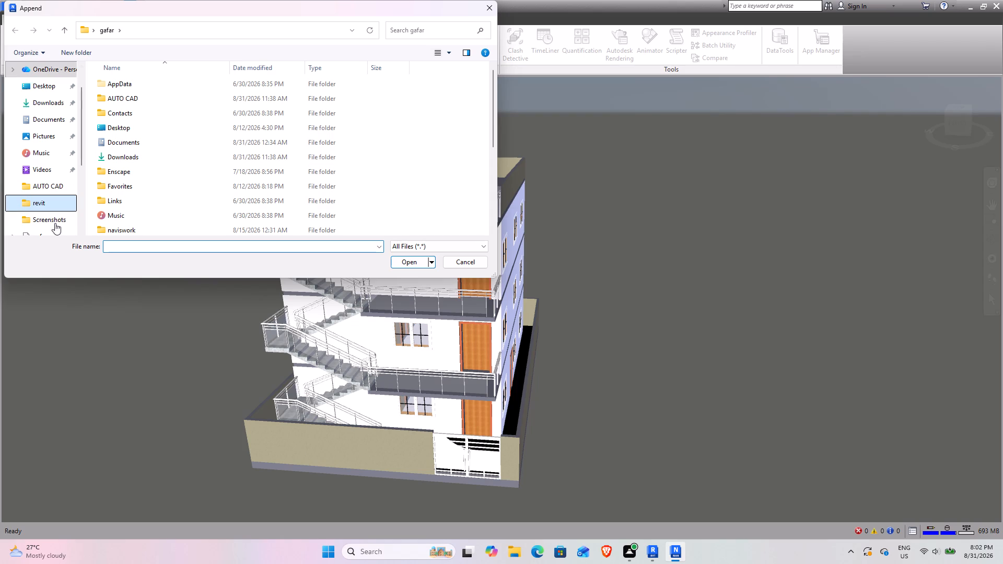
scroll(188, 201, "down", 1)
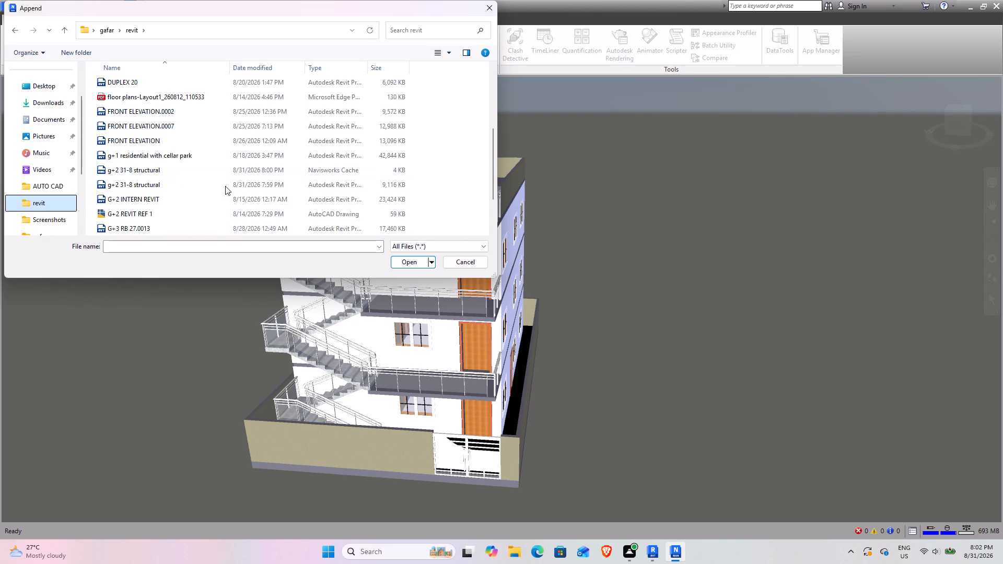
left_click(241, 173)
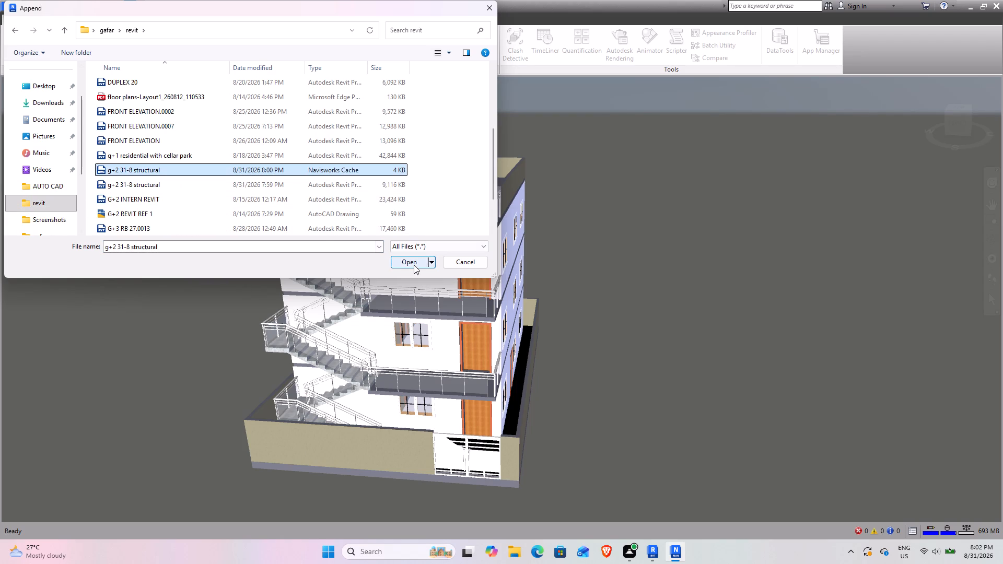
left_click(414, 265)
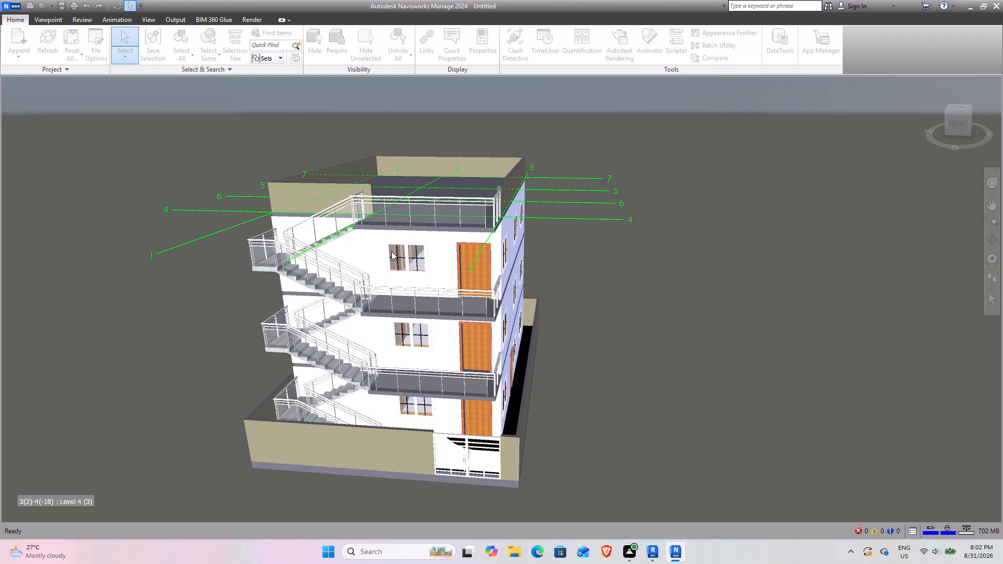
Examine the combined model and its grid lines from above, below, the left side and the staircase corner.
scroll(450, 241, "down", 14)
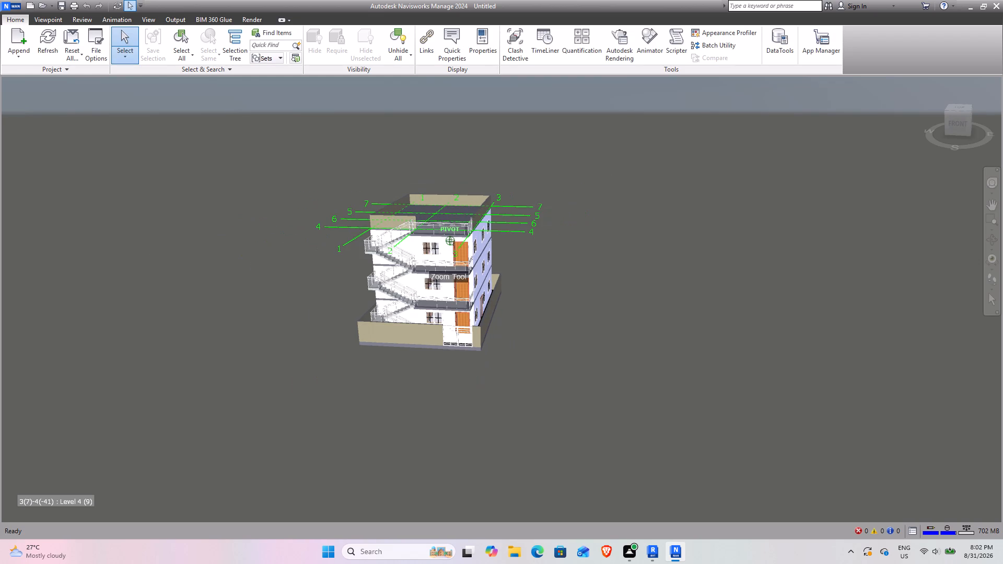
middle_click_drag(410, 299, 492, 288, "shift")
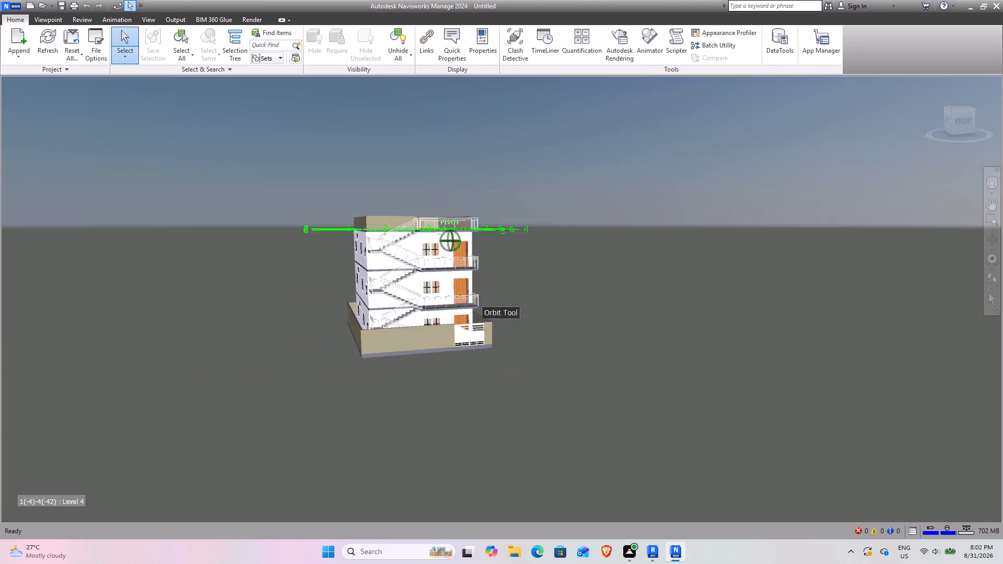
middle_click_drag(492, 288, 666, 374, "shift")
left_click(543, 365)
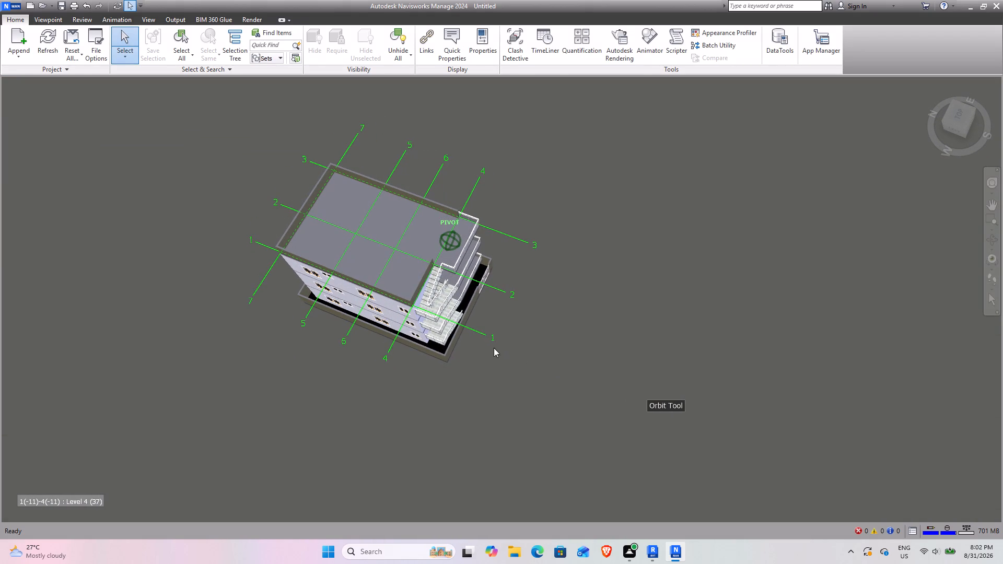
scroll(417, 313, "up", 8)
middle_click_drag(404, 427, 472, 276, "shift")
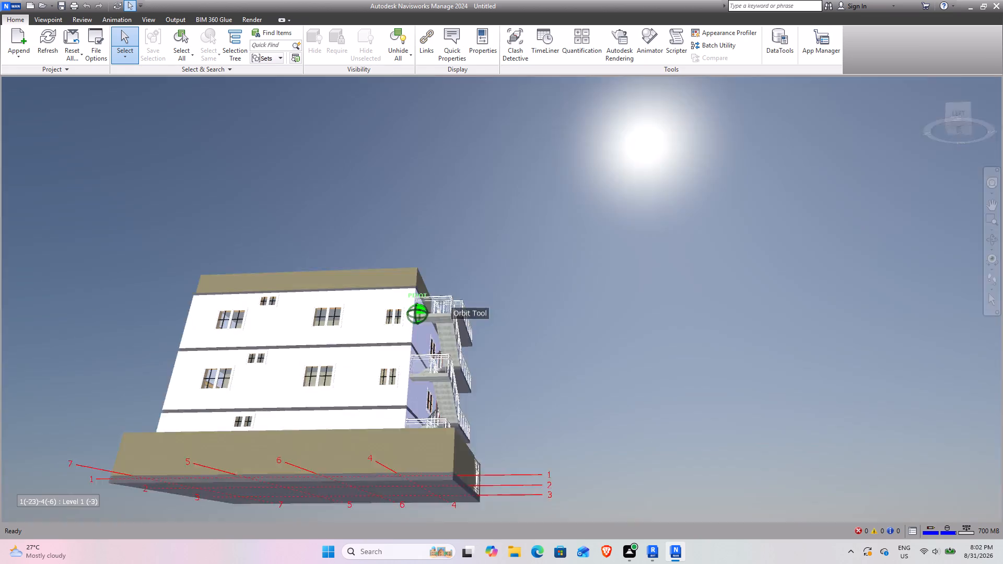
middle_click_drag(472, 276, 475, 260, "shift")
middle_click_drag(379, 308, 485, 190)
middle_click_drag(479, 194, 430, 283, "shift")
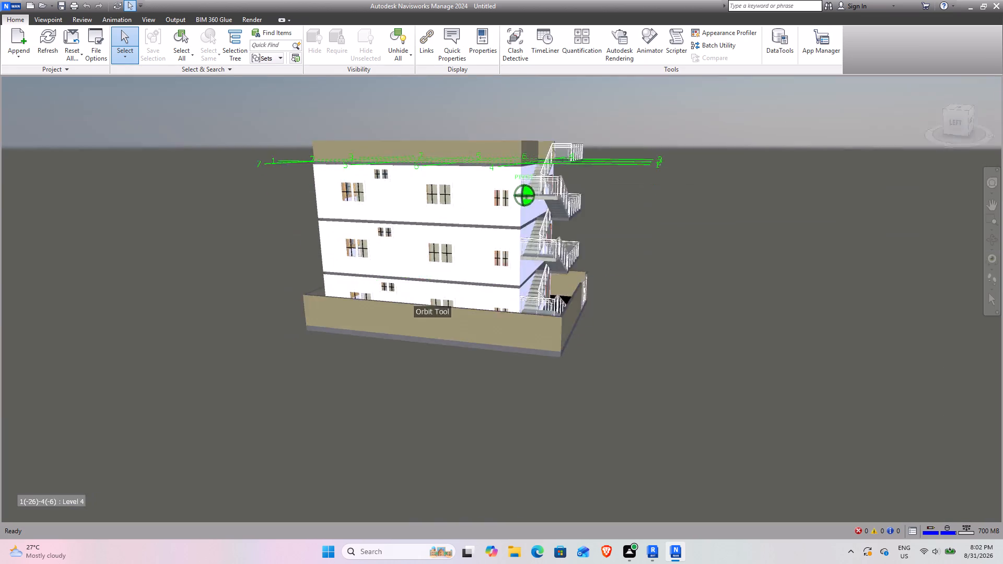
middle_click_drag(430, 283, 342, 283, "shift")
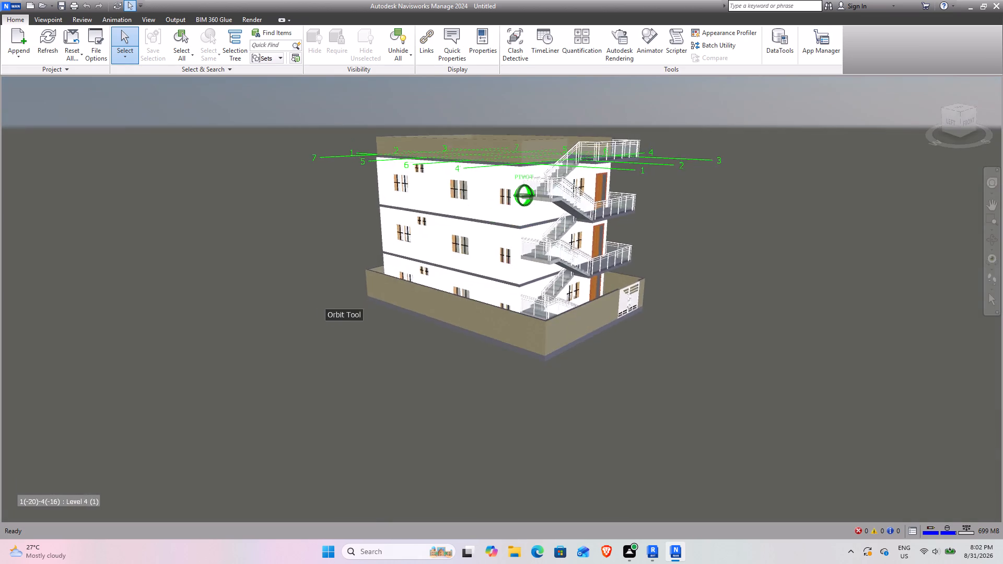
middle_click_drag(342, 283, 294, 244, "shift")
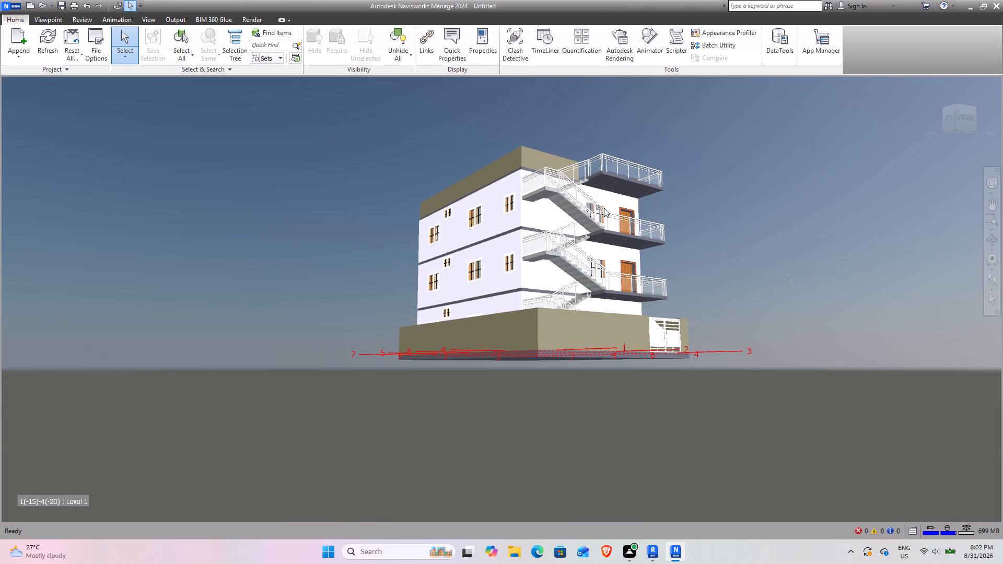
Compare against the structural model in Revit, and refresh the appended models in Navisworks Manage.
left_click(650, 554)
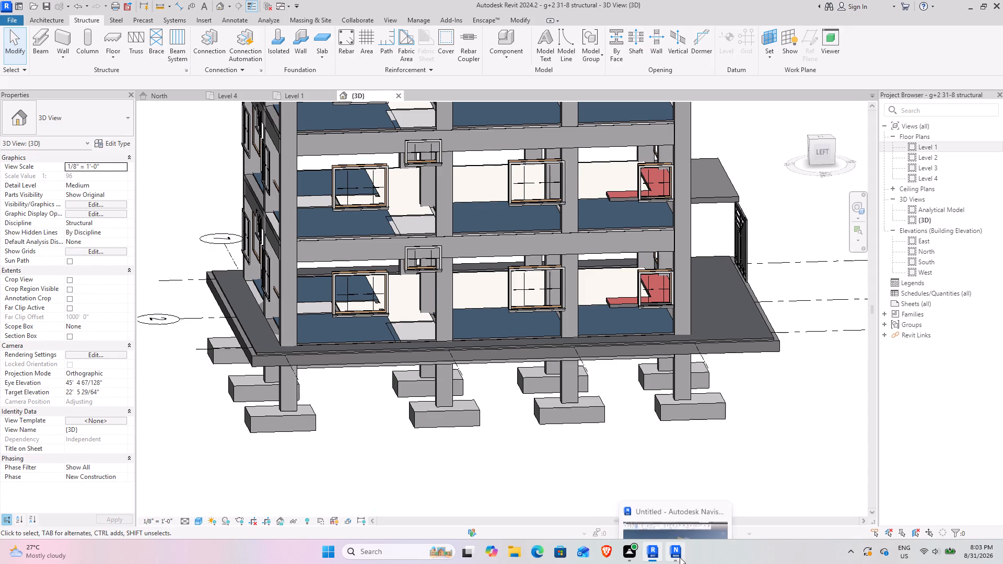
left_click(680, 557)
left_click(674, 549)
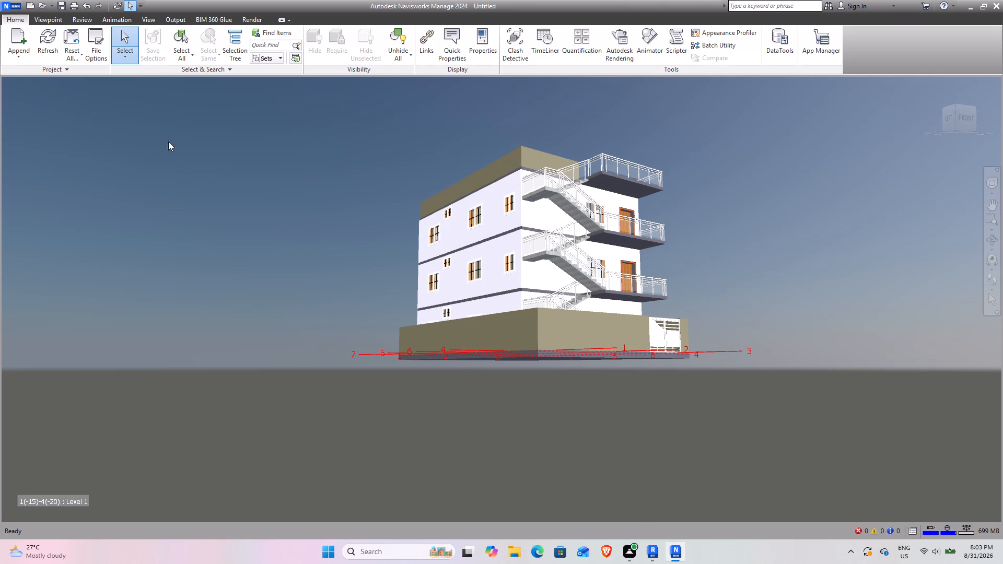
left_click(270, 187)
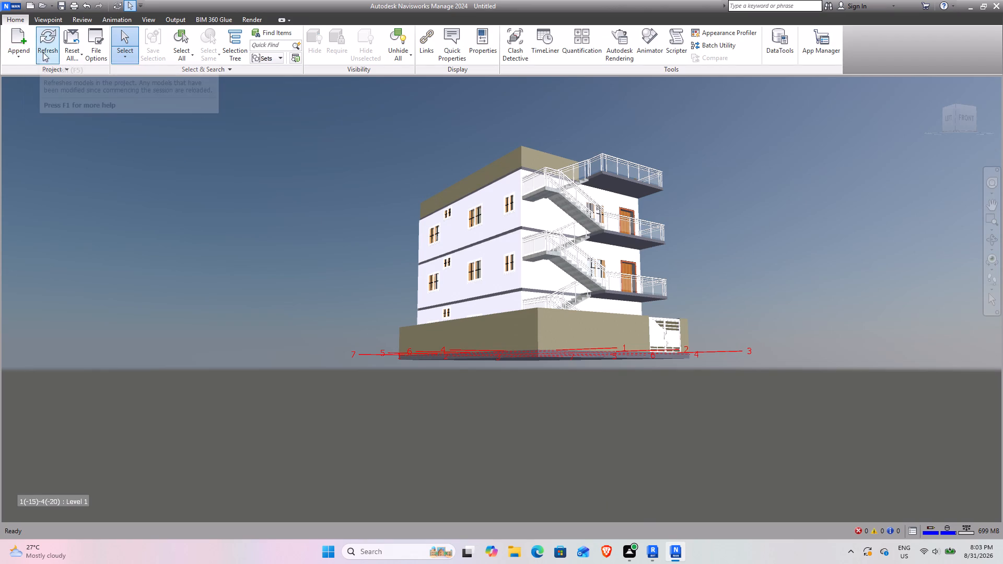
left_click(49, 55)
scroll(448, 243, "down", 5)
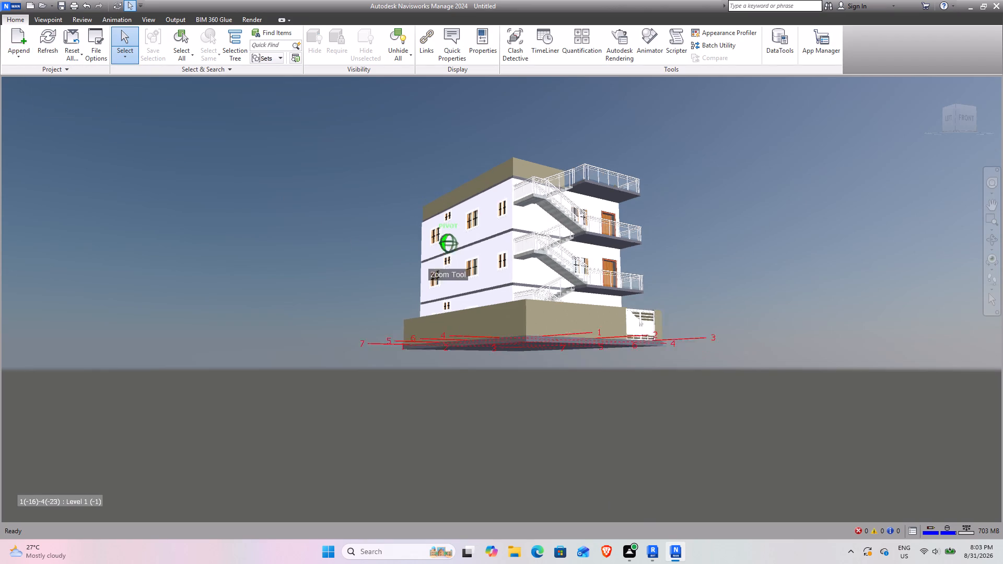
middle_click_drag(412, 224, 460, 297)
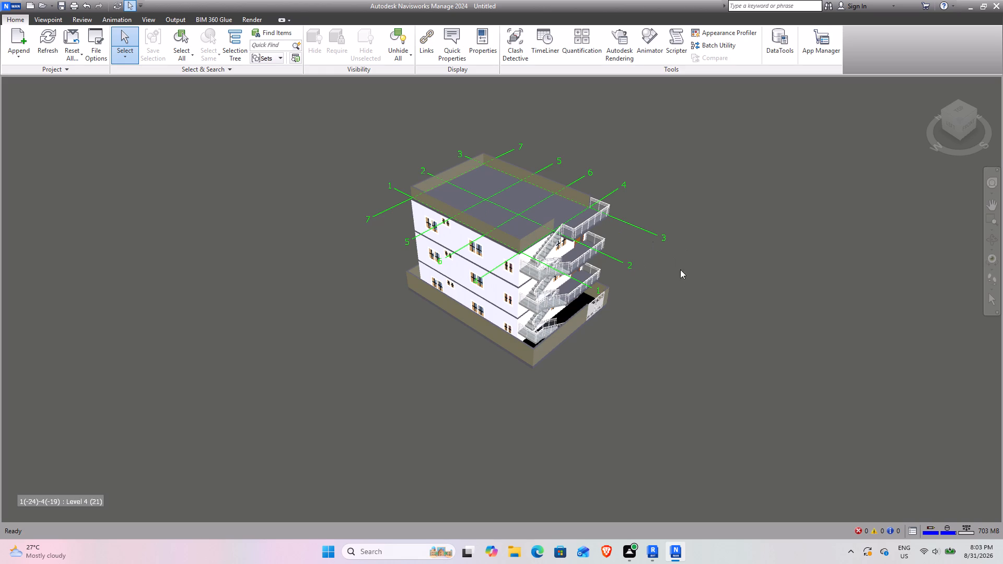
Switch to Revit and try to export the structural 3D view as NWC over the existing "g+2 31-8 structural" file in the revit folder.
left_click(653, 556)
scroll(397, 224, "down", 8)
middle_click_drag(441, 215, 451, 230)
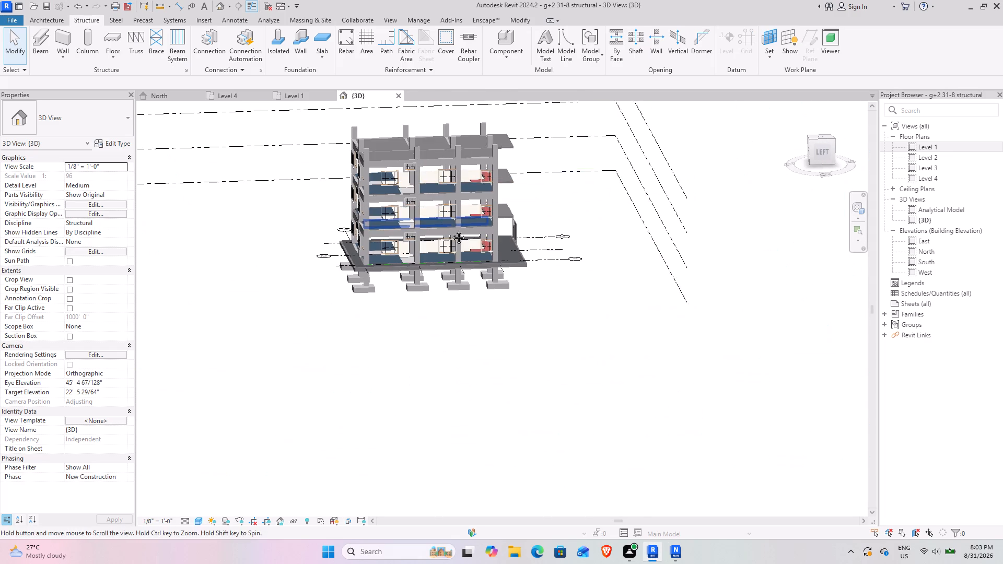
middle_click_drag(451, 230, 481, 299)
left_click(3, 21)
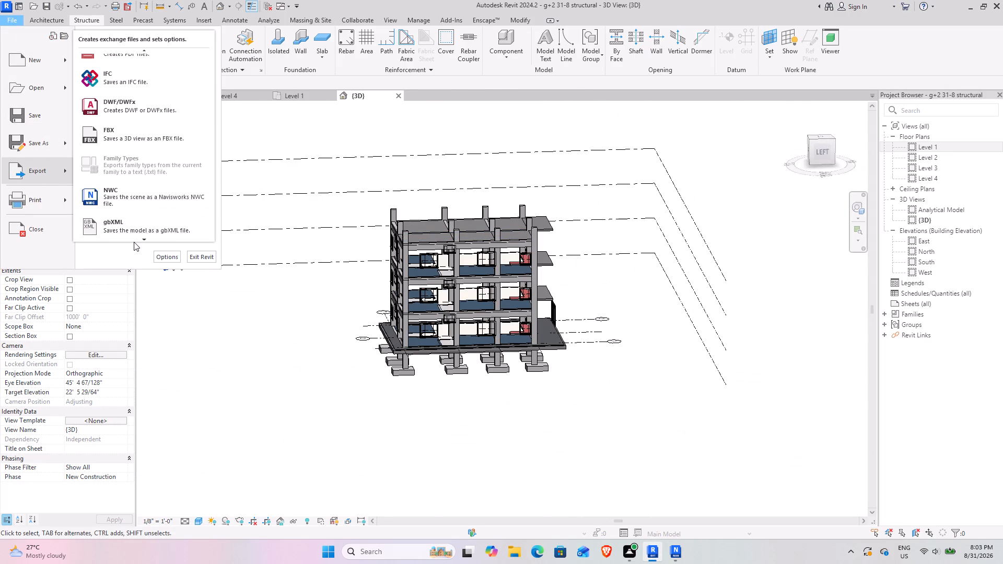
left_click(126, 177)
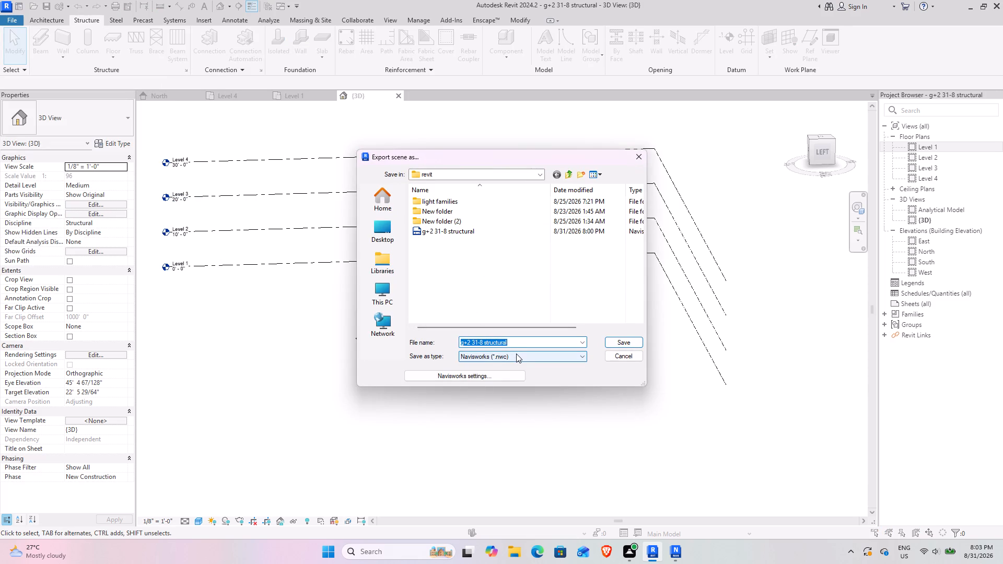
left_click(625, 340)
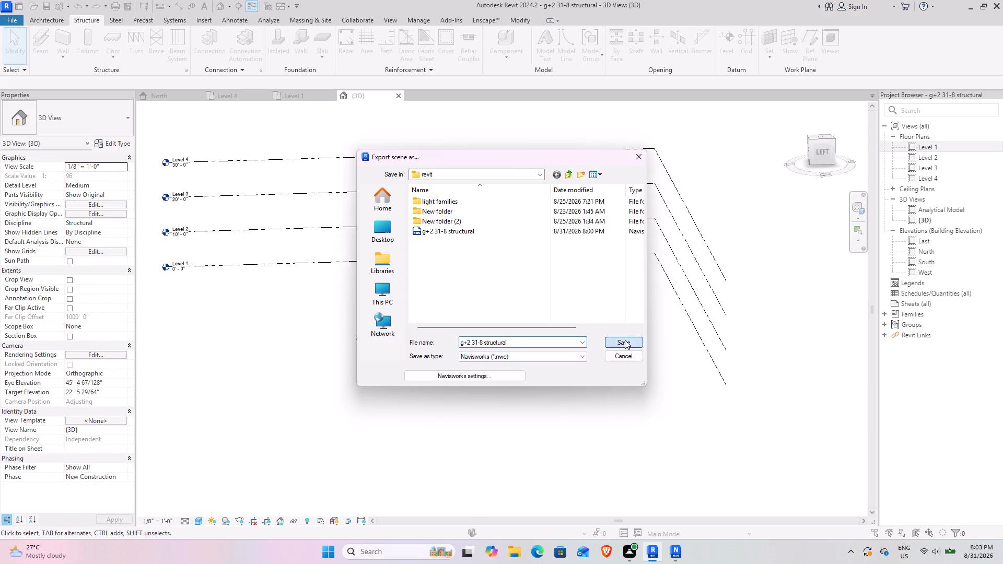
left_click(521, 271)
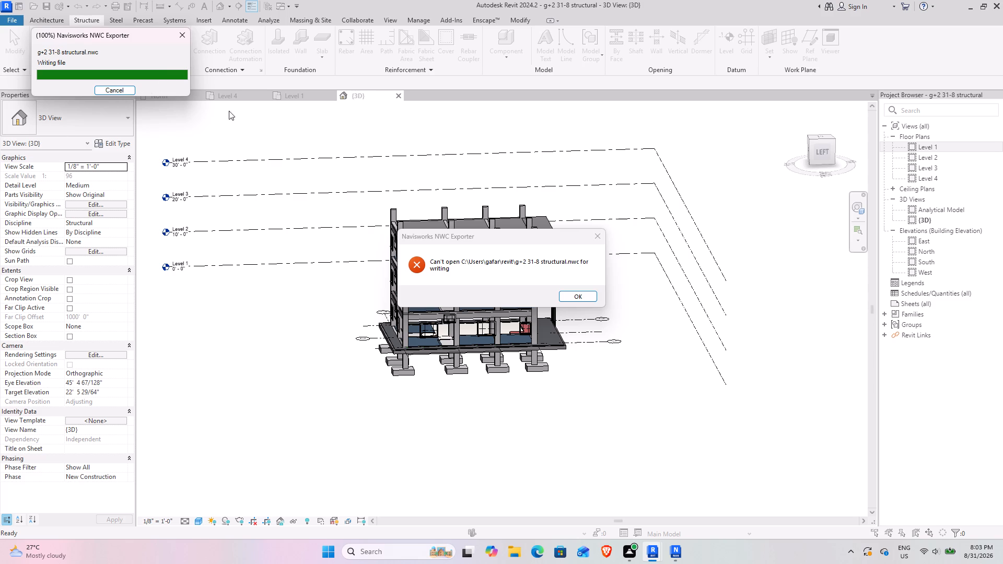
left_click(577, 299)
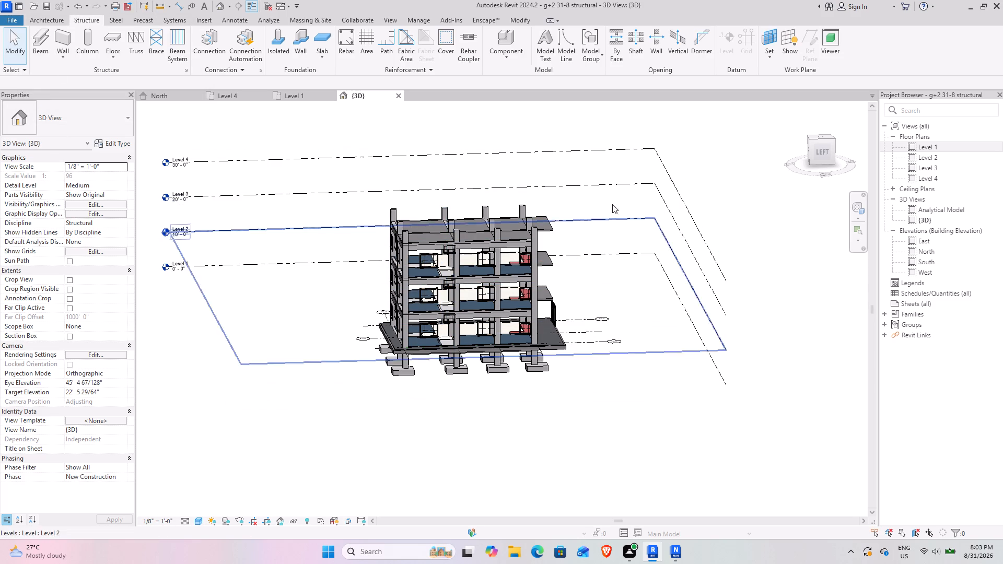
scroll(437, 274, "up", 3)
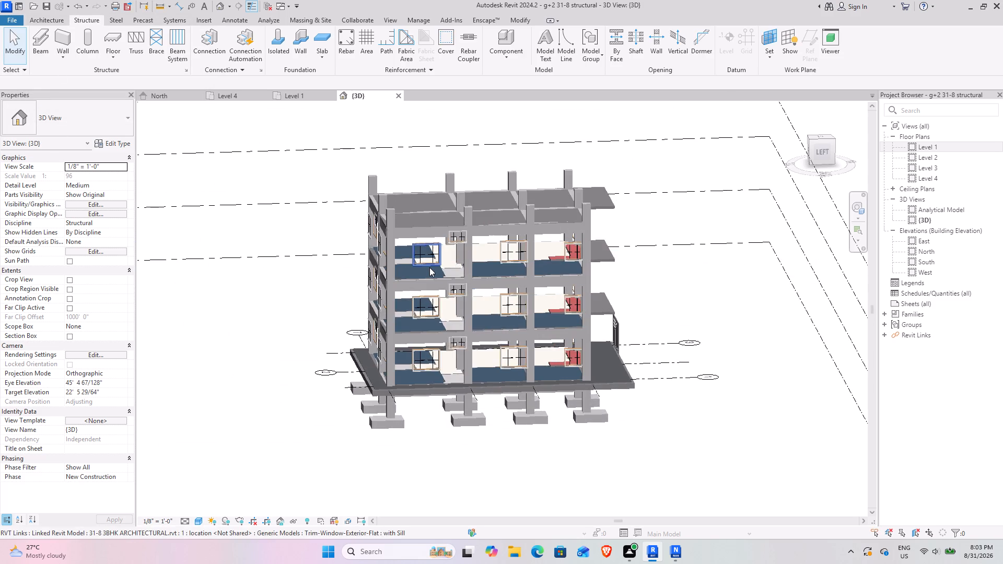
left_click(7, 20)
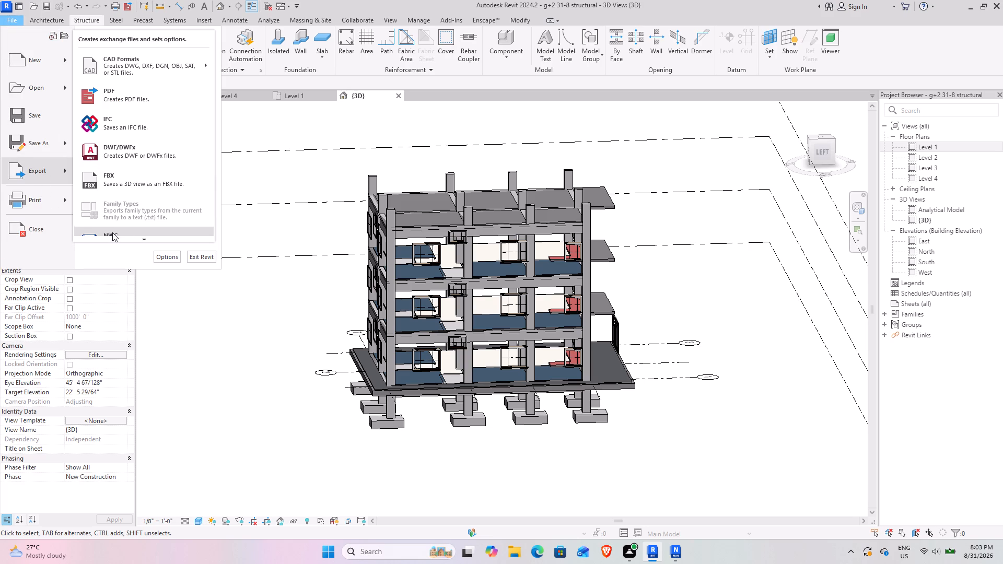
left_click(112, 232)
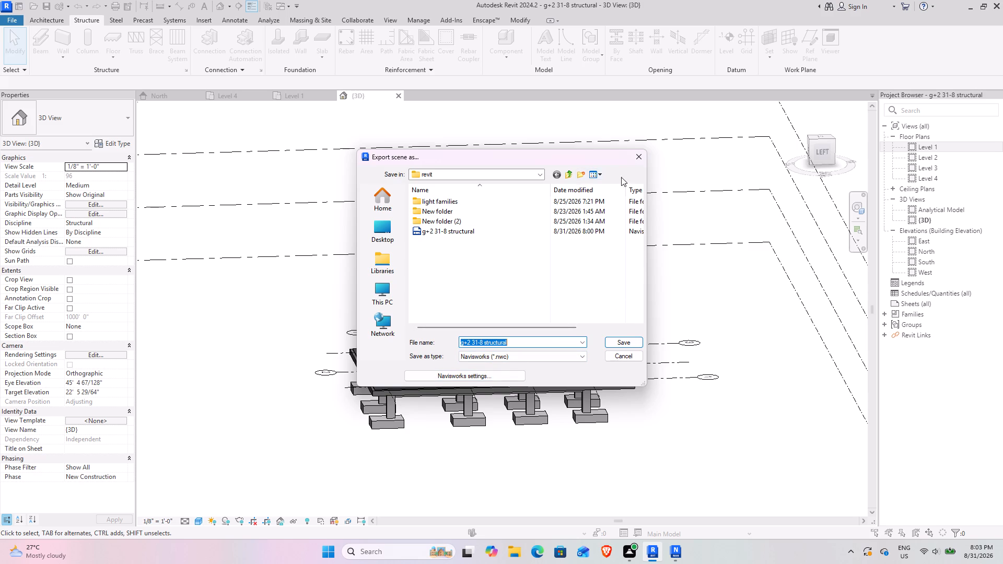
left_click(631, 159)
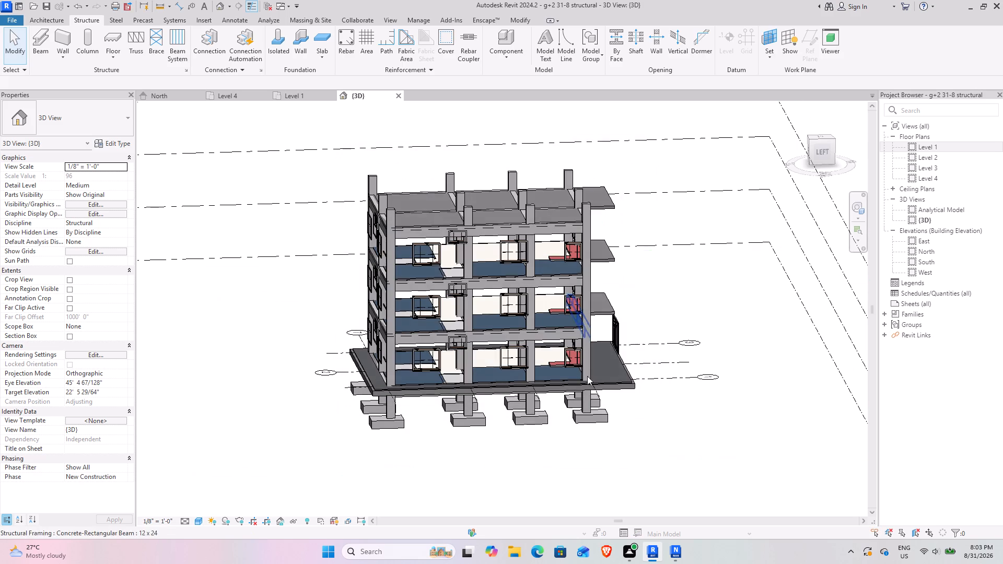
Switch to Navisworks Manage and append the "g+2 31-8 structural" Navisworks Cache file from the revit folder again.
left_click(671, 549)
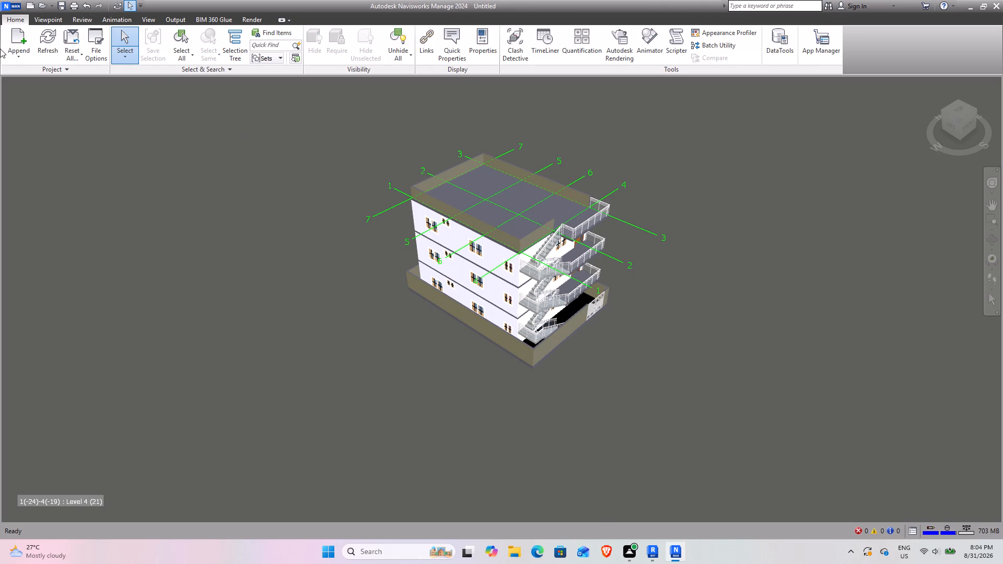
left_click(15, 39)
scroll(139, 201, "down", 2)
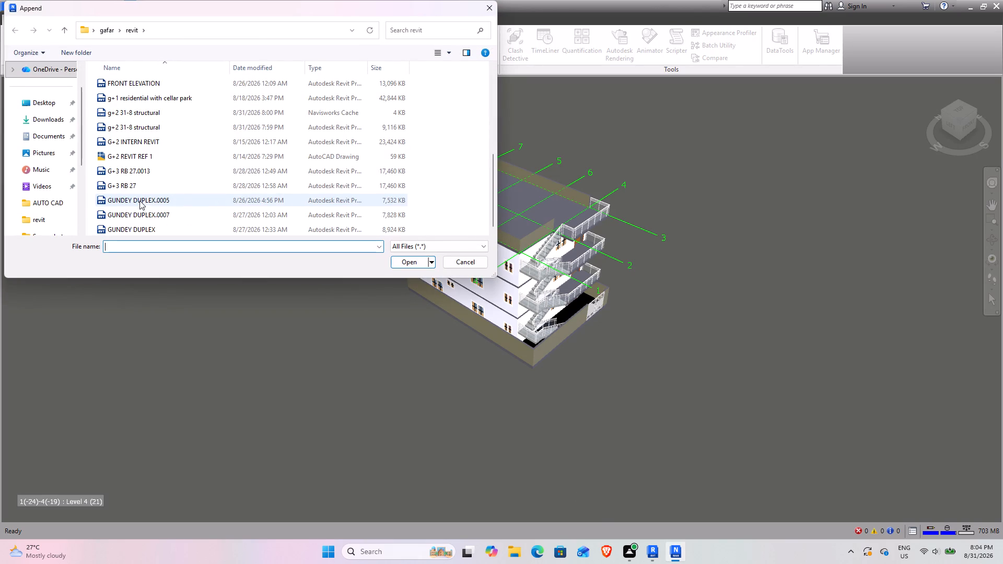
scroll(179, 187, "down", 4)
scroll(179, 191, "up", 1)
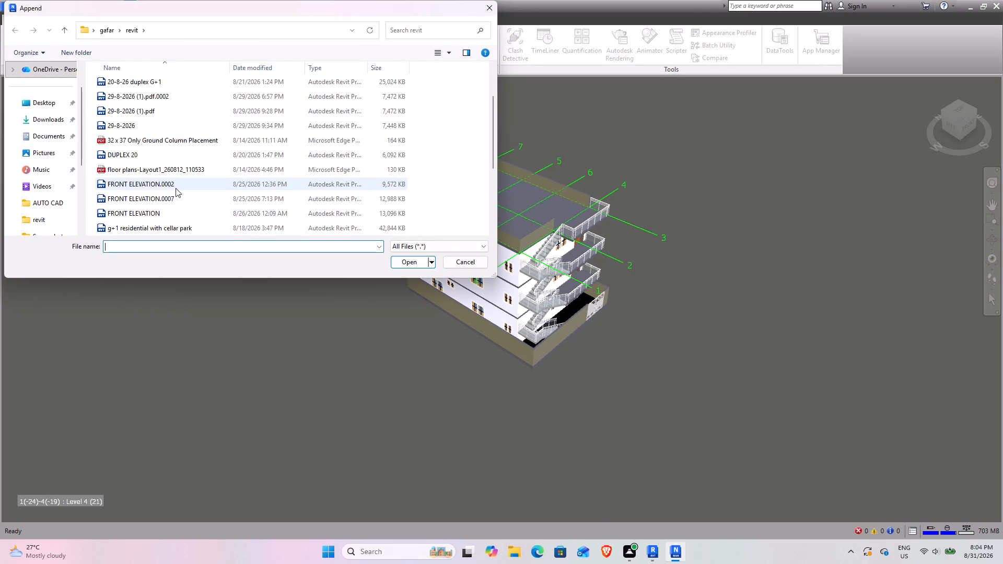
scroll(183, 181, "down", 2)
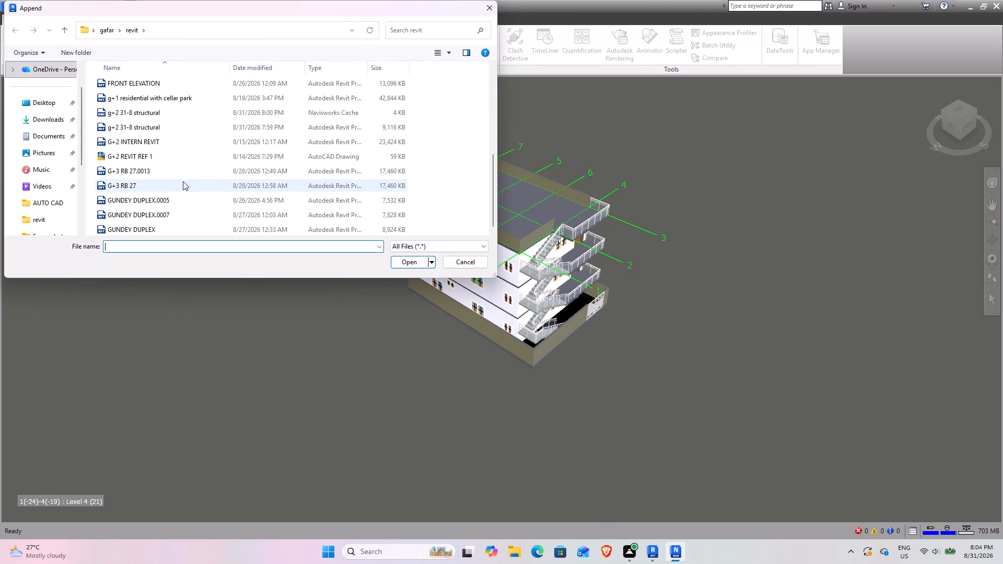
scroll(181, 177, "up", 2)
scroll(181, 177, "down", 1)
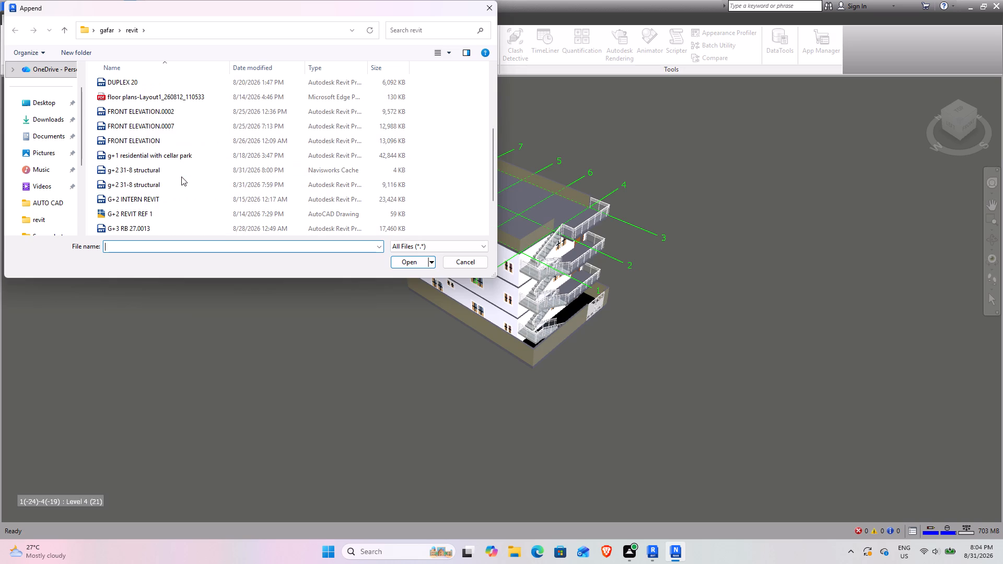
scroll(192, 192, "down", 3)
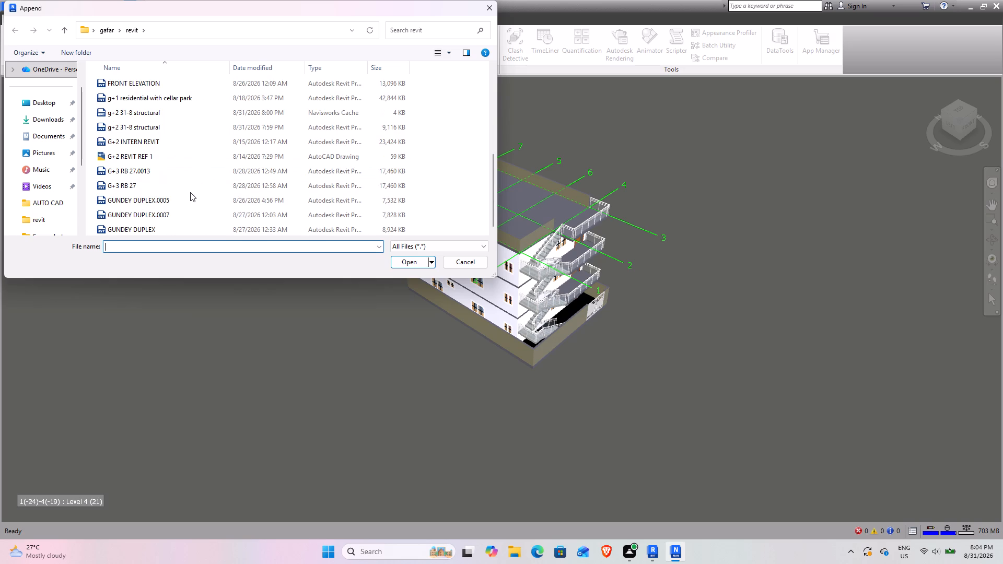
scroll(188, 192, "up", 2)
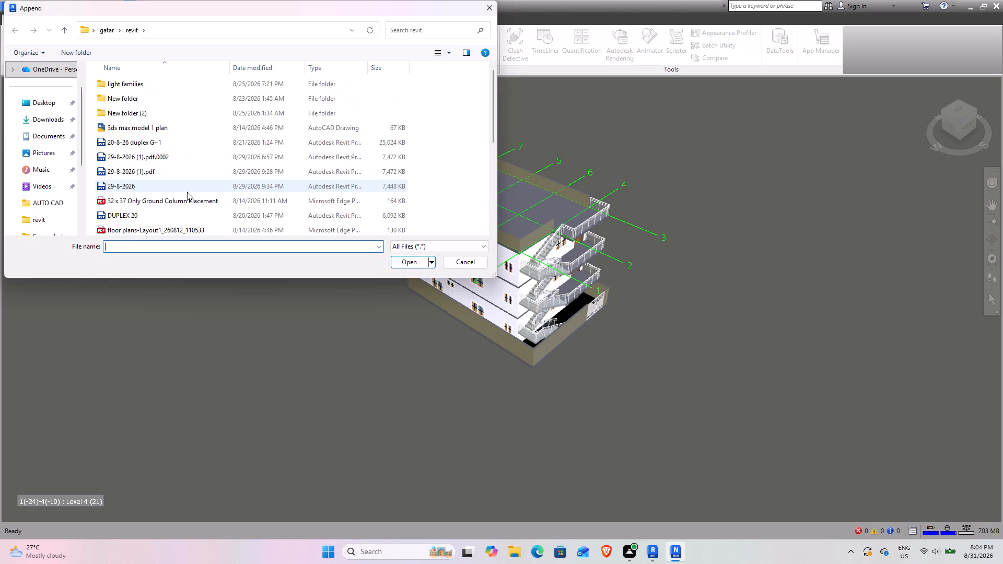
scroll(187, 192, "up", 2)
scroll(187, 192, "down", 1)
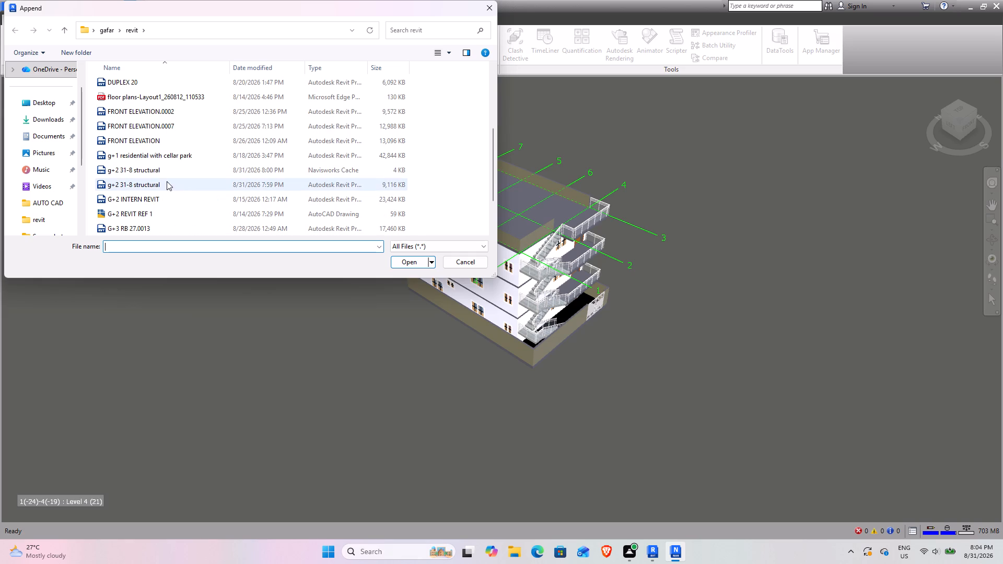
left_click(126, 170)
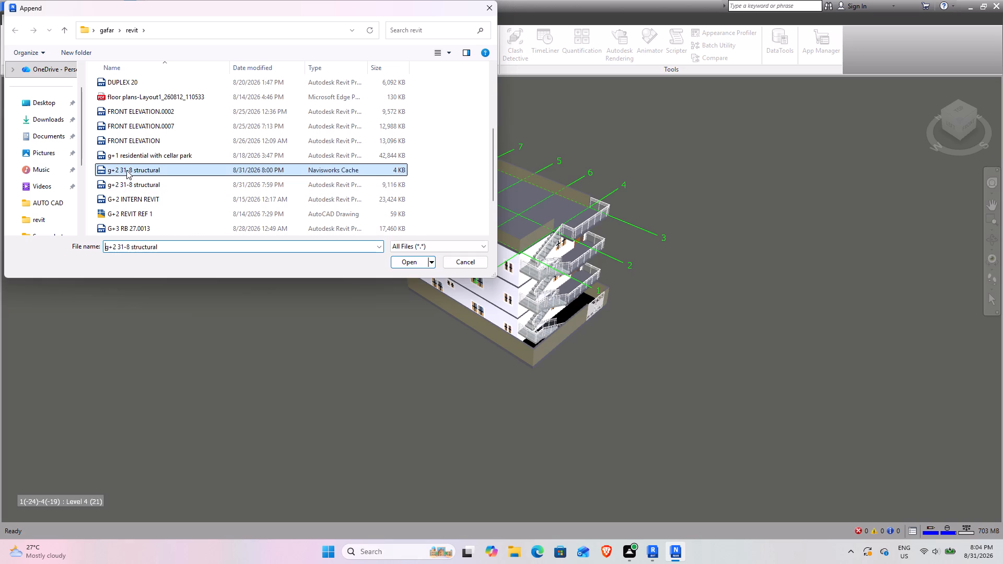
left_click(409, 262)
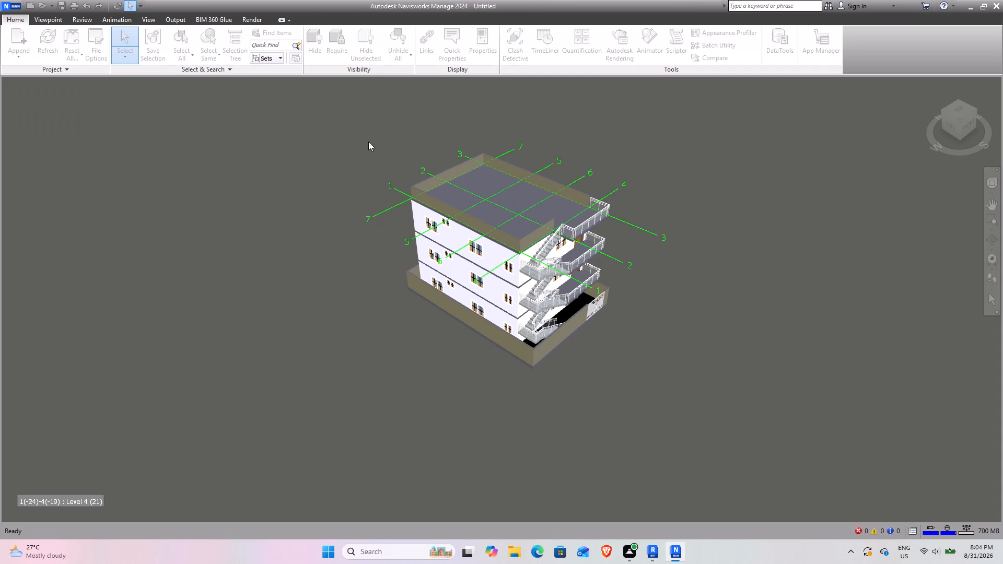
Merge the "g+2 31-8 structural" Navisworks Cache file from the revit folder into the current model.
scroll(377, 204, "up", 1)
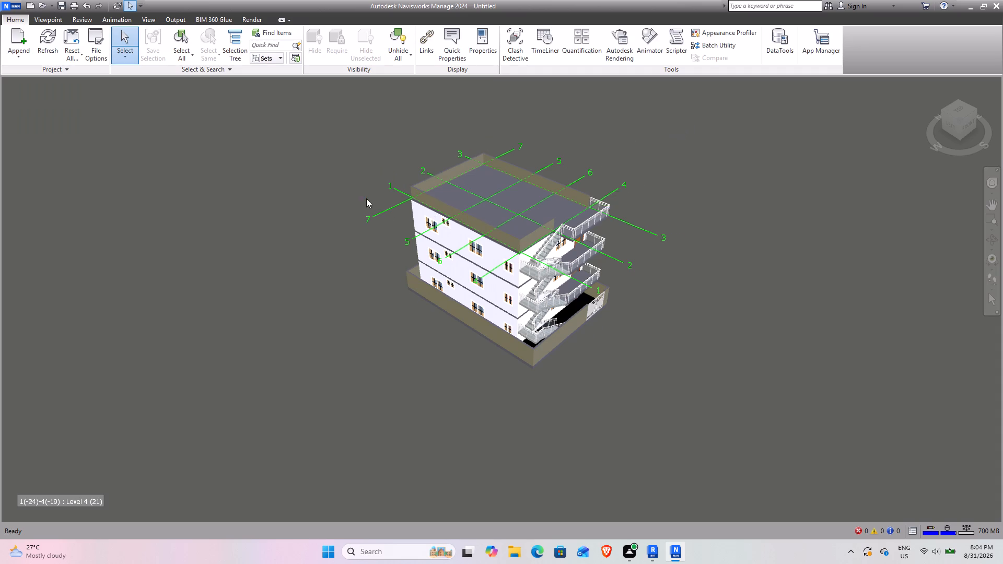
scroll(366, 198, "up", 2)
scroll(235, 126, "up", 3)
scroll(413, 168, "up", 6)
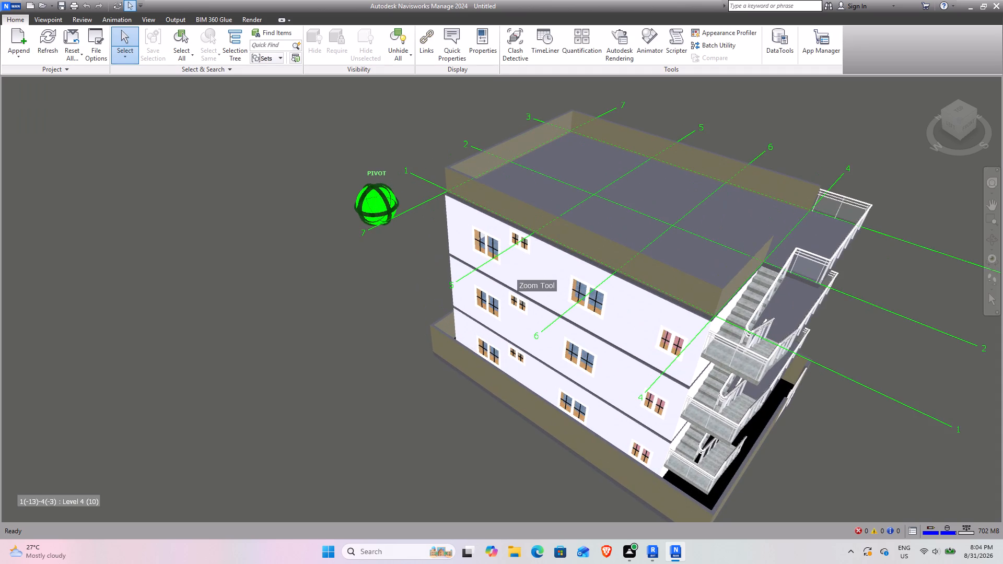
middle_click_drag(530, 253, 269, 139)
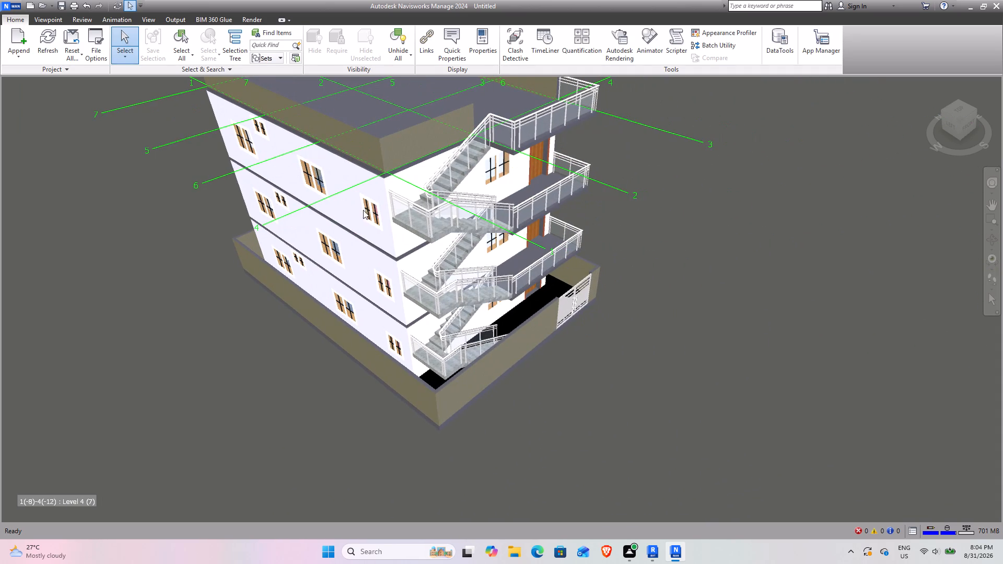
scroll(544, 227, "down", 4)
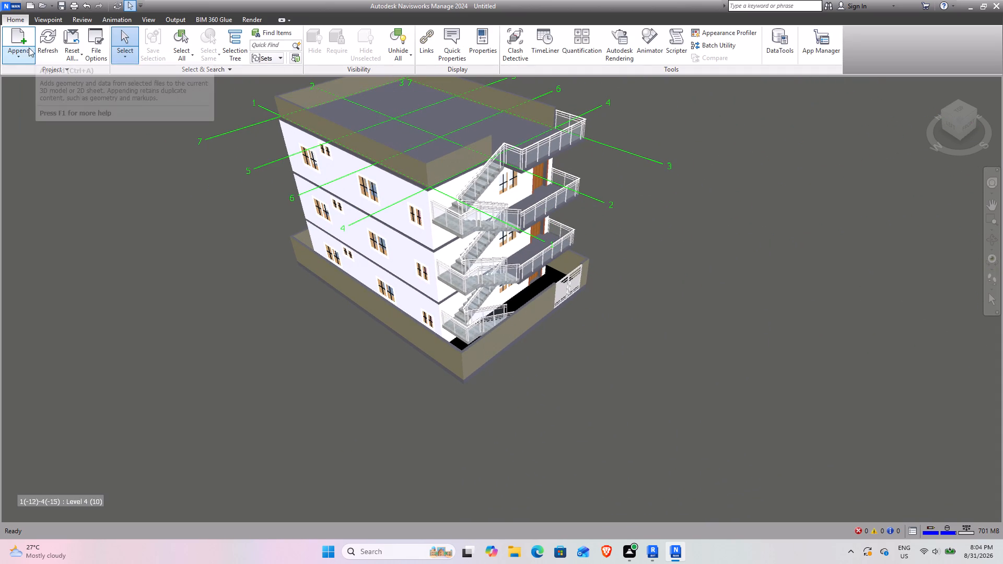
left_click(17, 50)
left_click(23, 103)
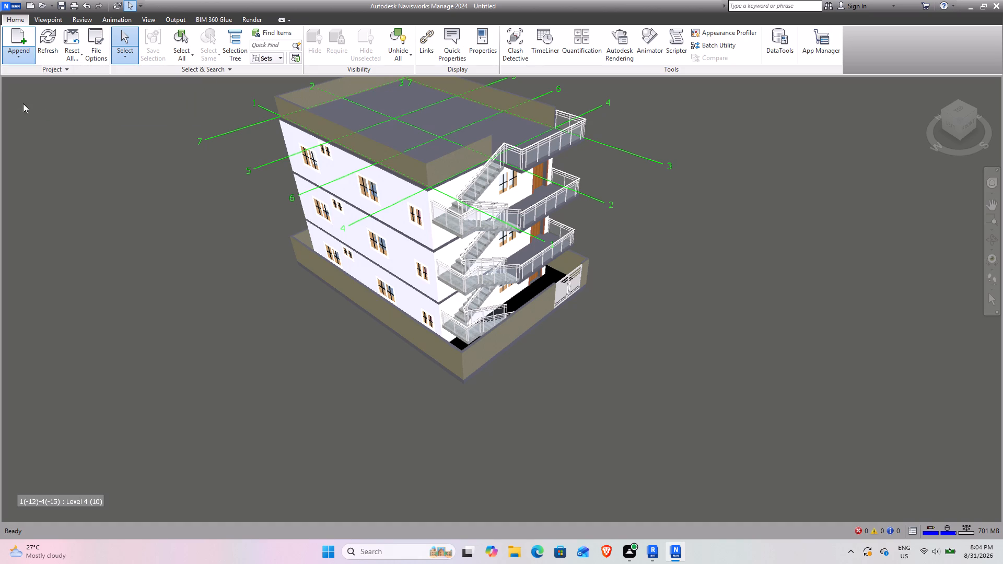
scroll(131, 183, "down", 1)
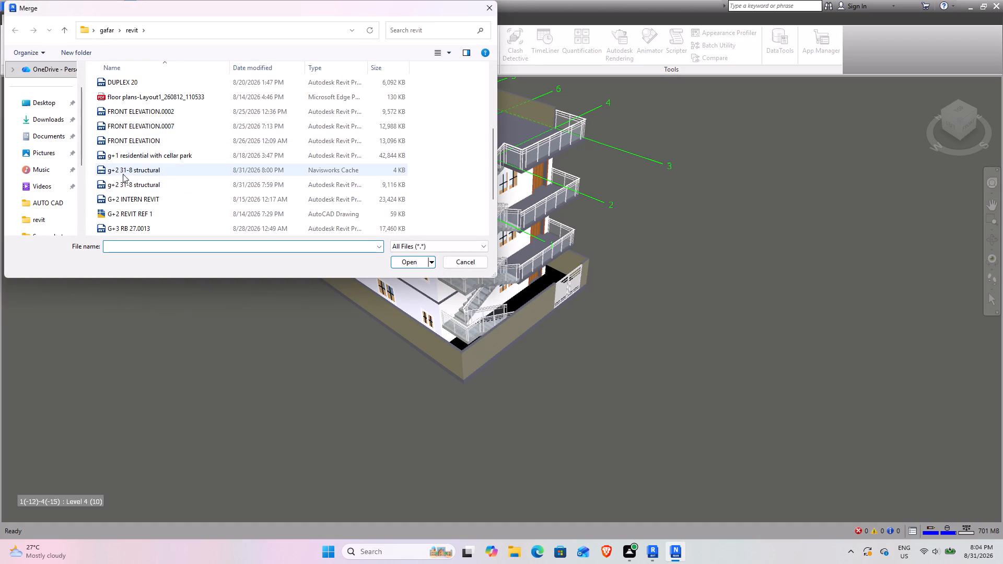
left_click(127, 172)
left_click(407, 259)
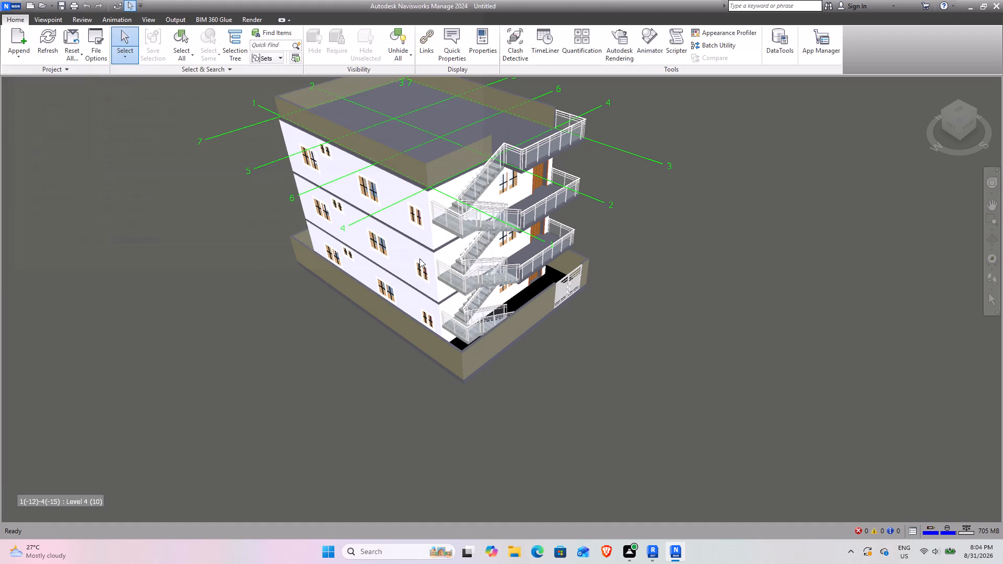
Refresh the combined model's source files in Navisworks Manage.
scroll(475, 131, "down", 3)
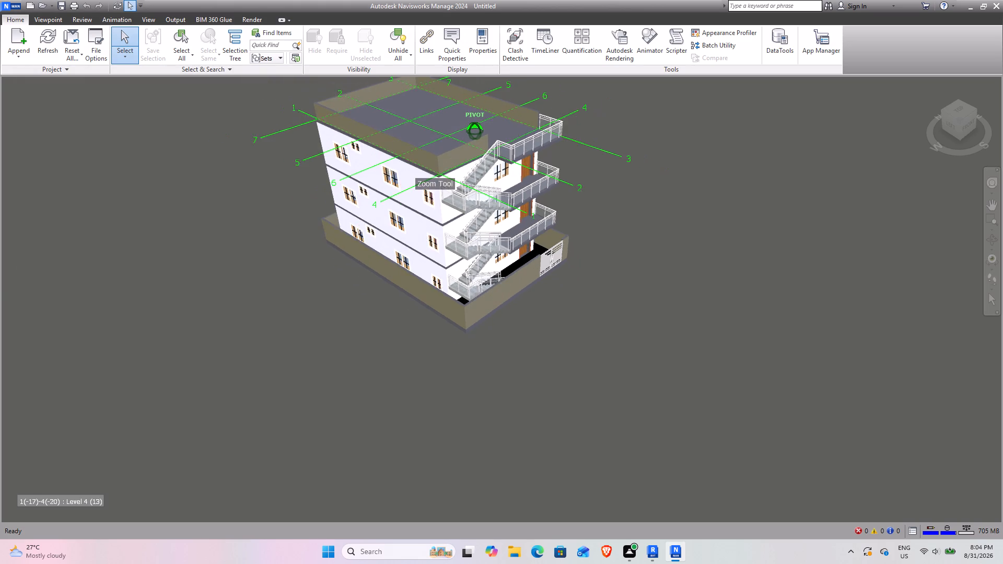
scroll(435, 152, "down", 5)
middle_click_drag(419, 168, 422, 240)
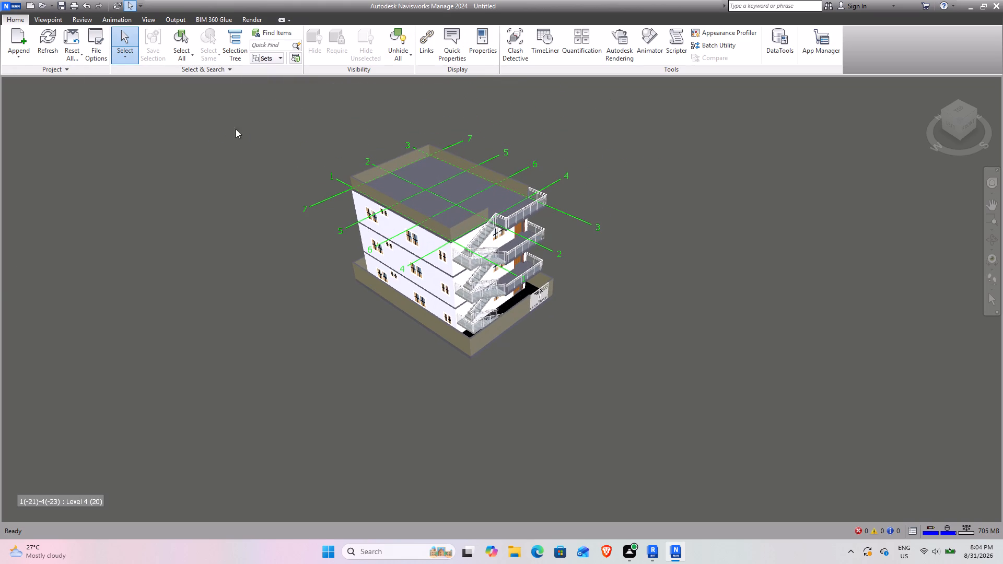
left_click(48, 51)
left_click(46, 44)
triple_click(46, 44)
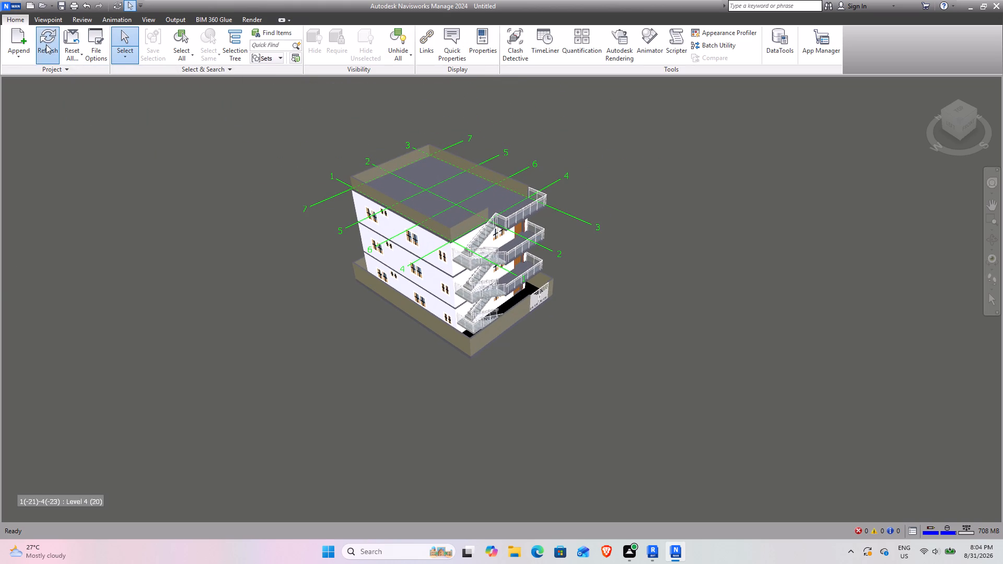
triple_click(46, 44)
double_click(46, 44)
Examine the combined model and its grid lines at eye level from the front, left and right sides.
scroll(475, 266, "up", 3)
middle_click_drag(472, 277, 424, 276)
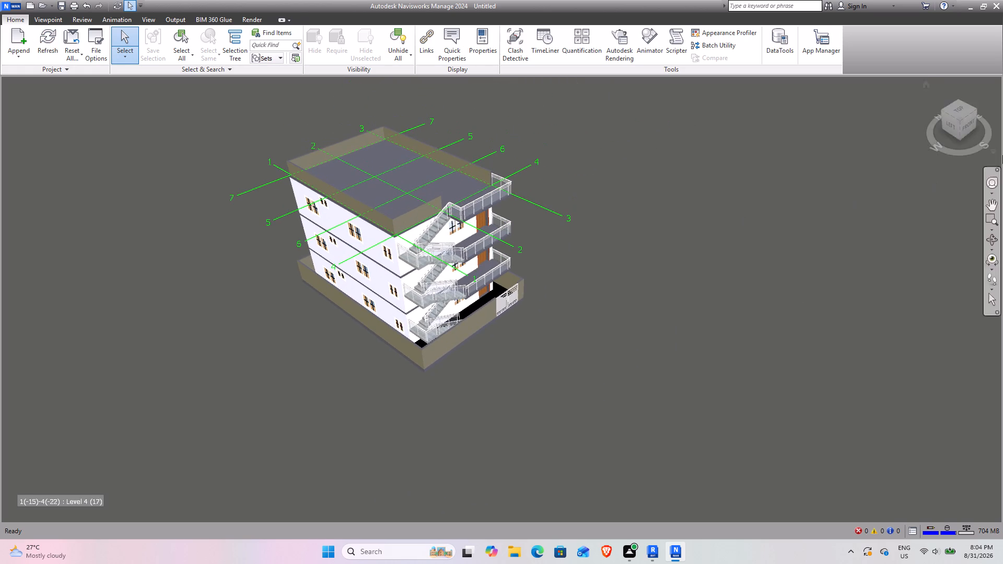
left_click_drag(961, 125, 644, 498)
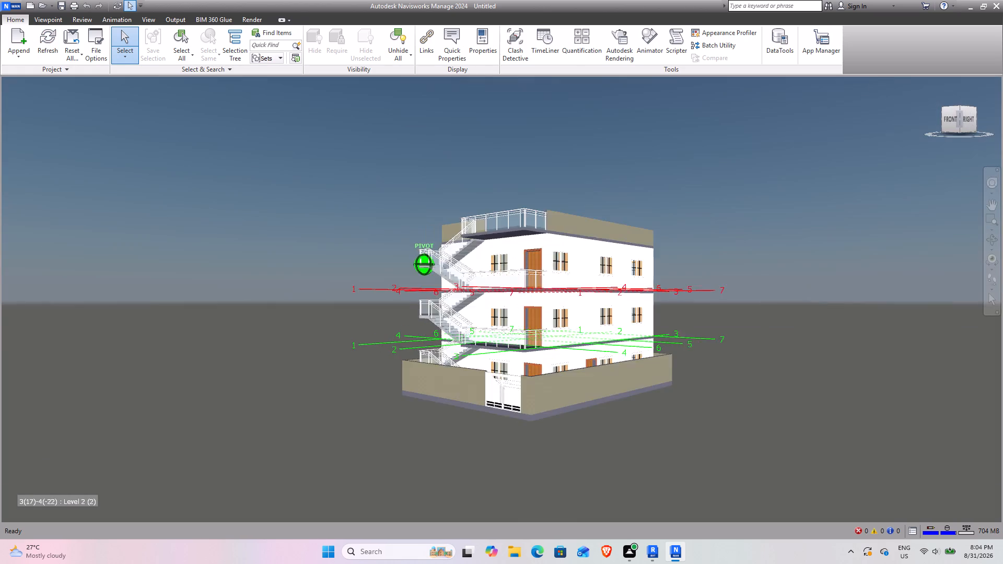
left_click_drag(644, 498, 988, 88)
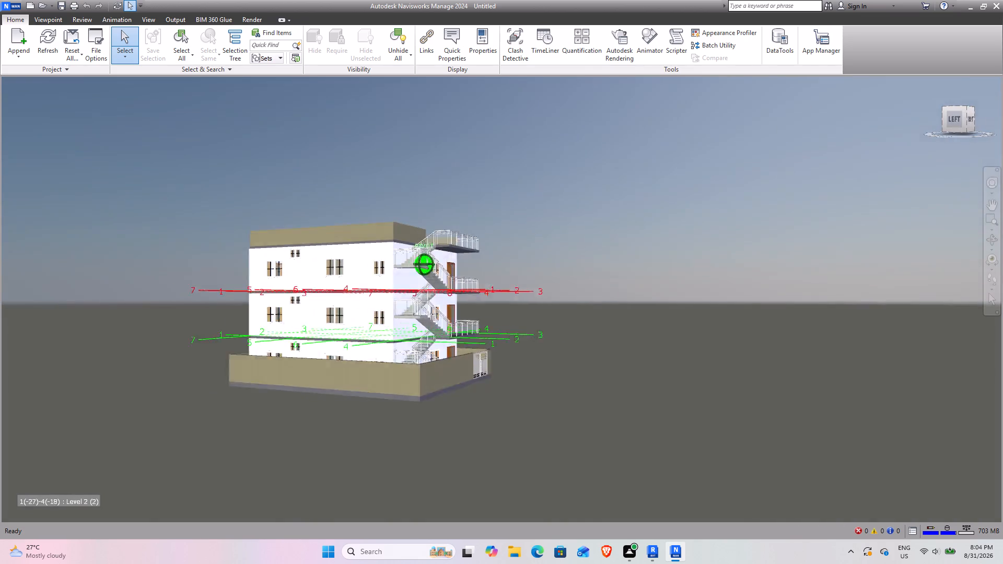
left_click_drag(988, 88, 716, 92)
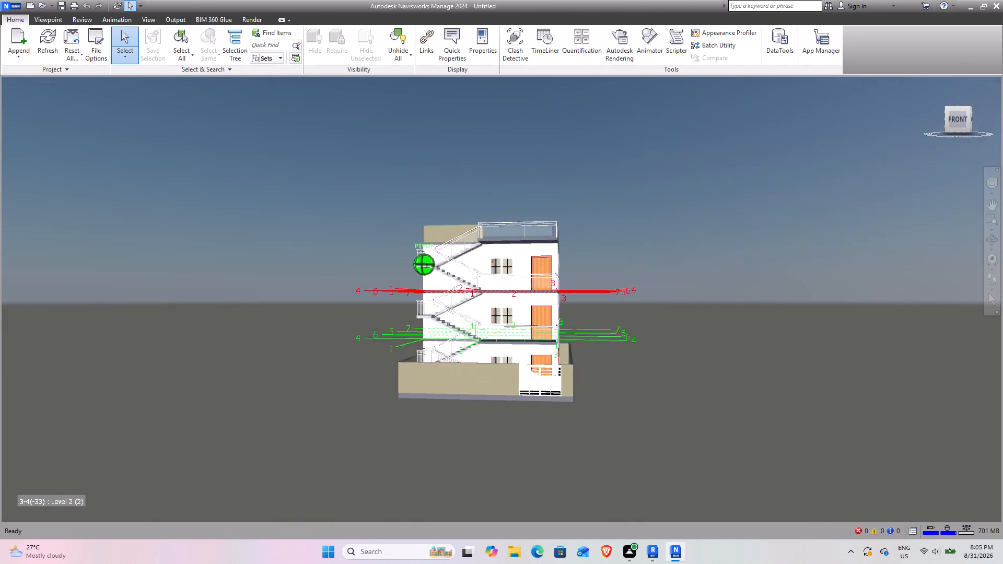
left_click_drag(716, 92, 618, 167)
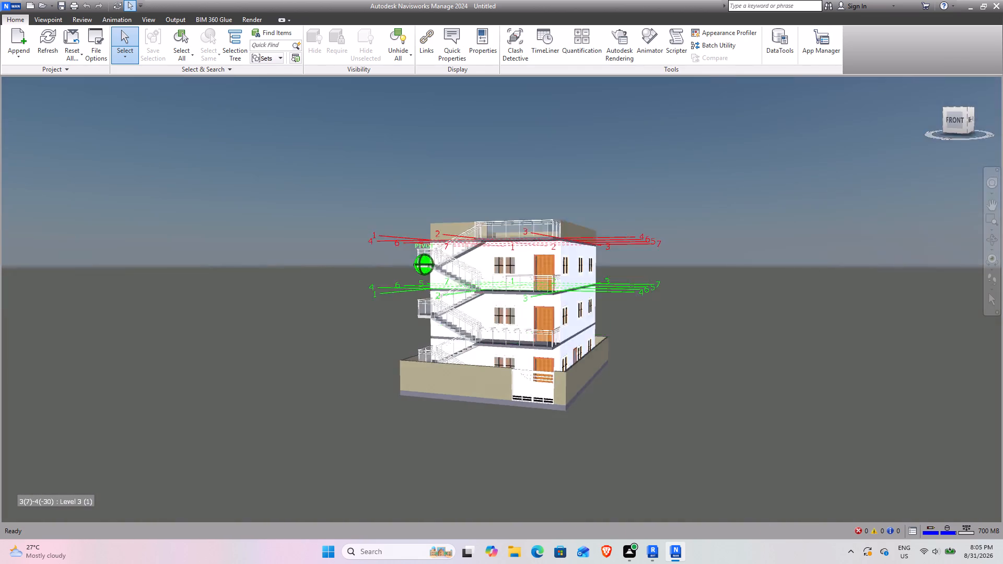
left_click_drag(618, 167, 743, 134)
Close Navisworks Manage without saving the changes to the untitled file.
left_click(1001, 0)
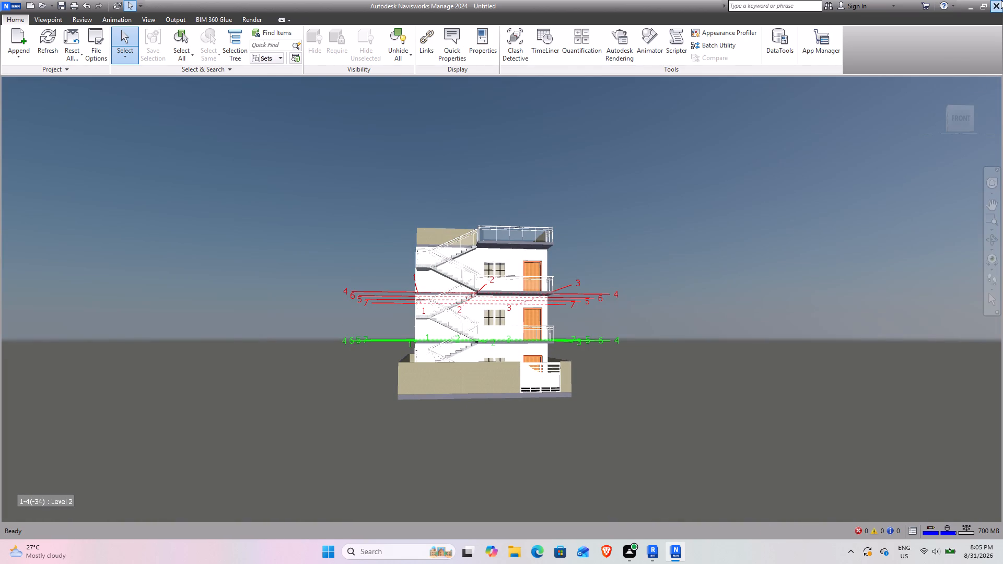
left_click(510, 311)
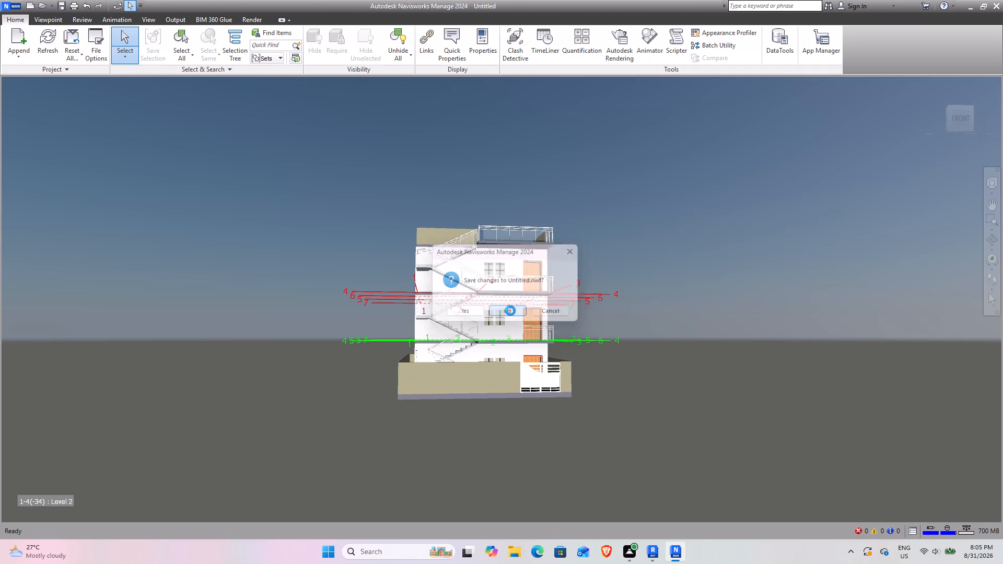
In Revit, examine the structural frame over the linked architecture from several sides, checking the columns, slabs, beams and footings near the entrance gate.
scroll(553, 283, "down", 4)
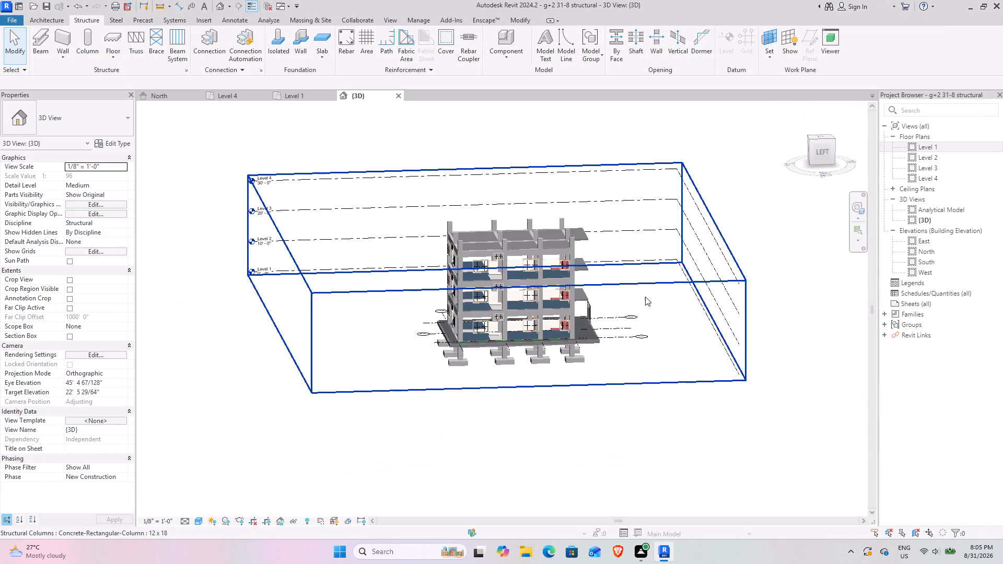
middle_click_drag(629, 297, 593, 297)
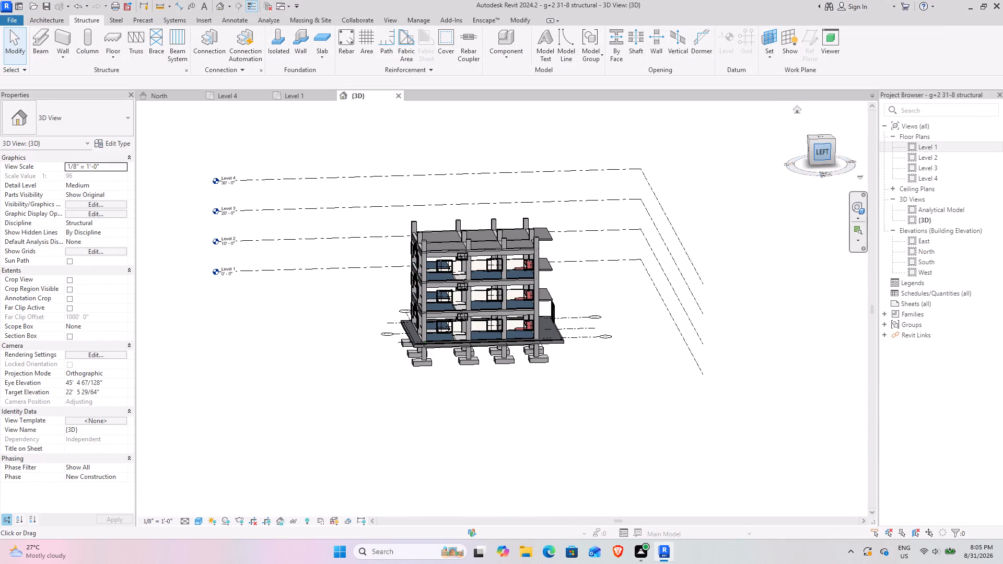
left_click_drag(815, 154, 518, 160)
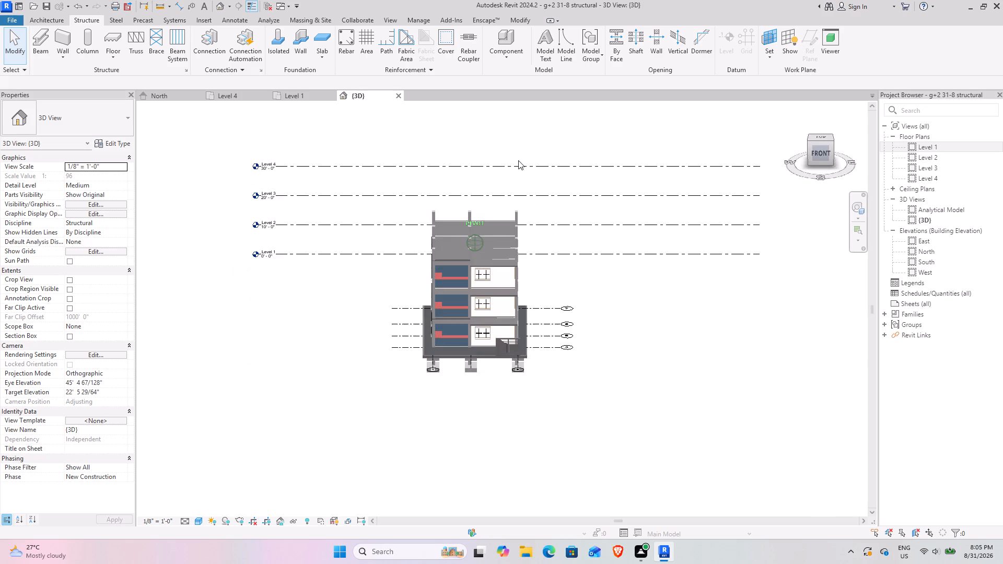
left_click_drag(518, 160, 694, 151)
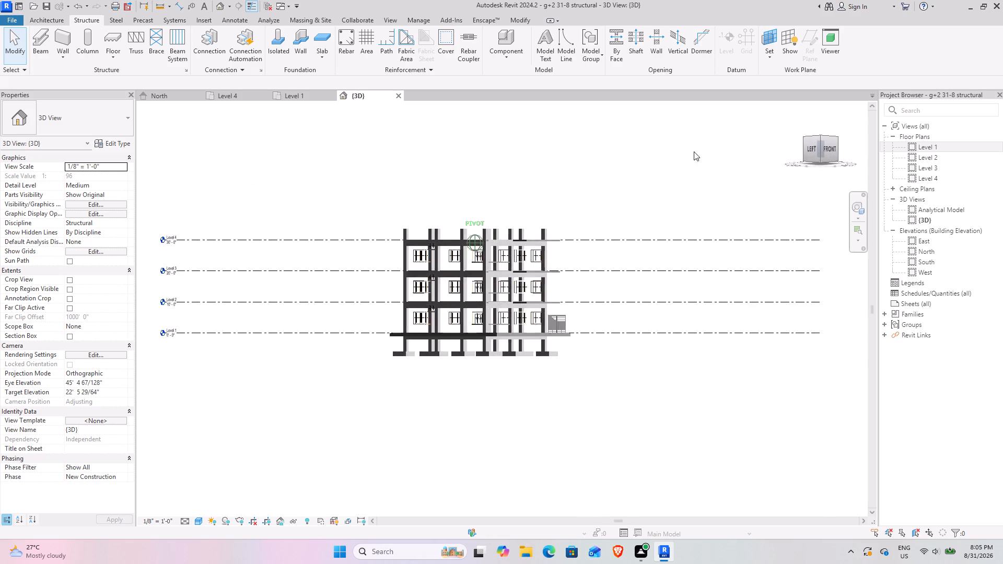
left_click_drag(694, 151, 489, 150)
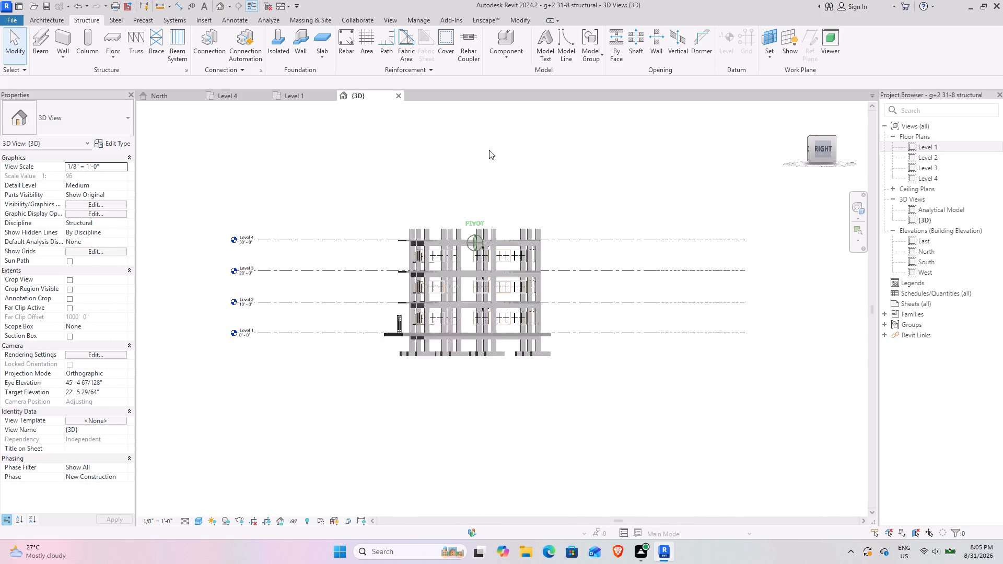
left_click_drag(489, 150, 589, 157)
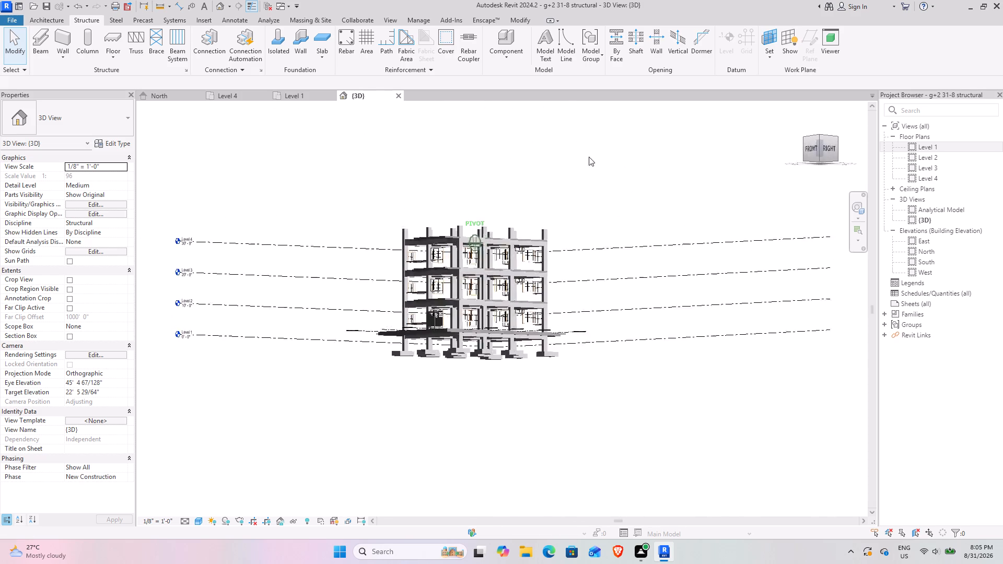
left_click_drag(589, 157, 590, 208)
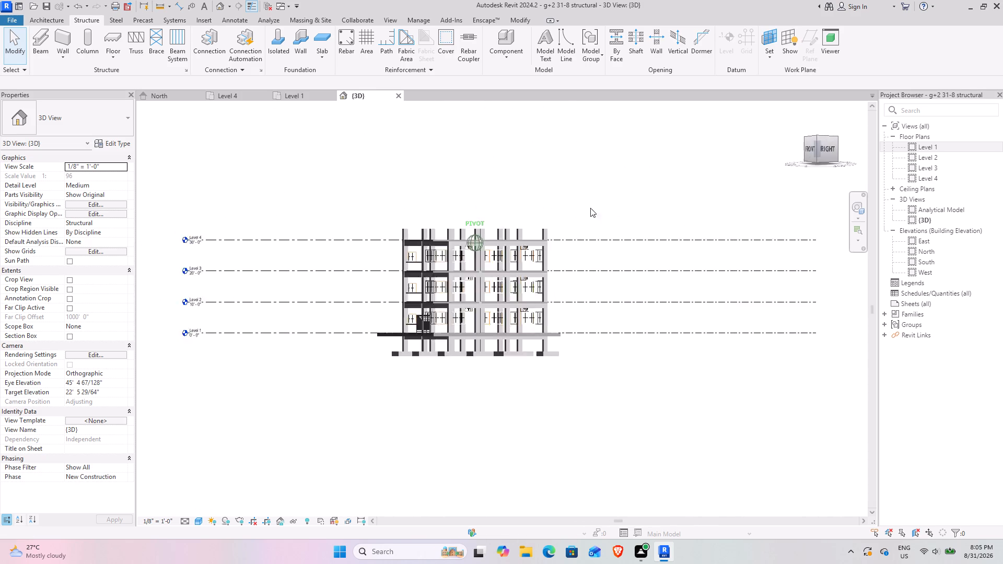
left_click_drag(590, 208, 604, 268)
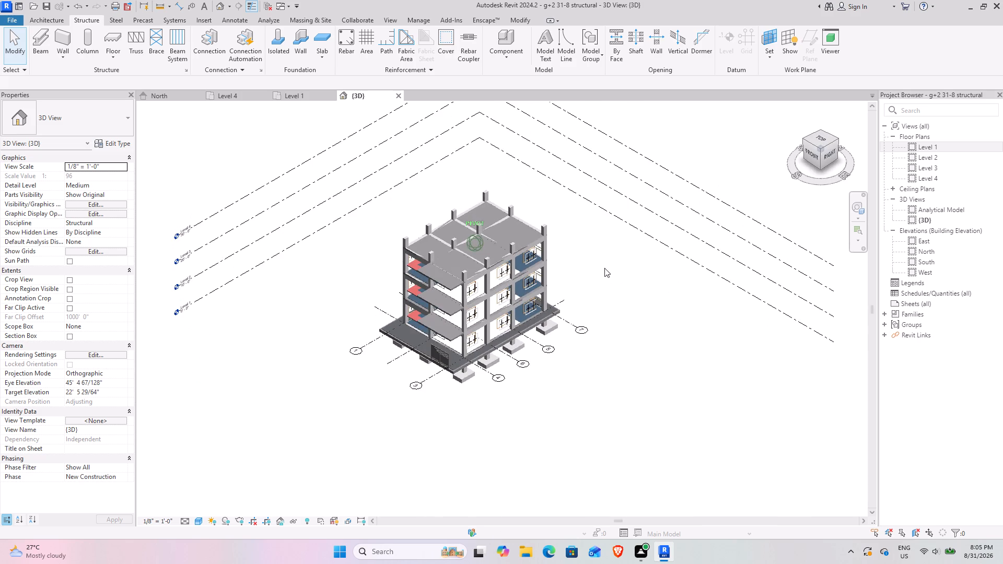
left_click_drag(604, 268, 565, 238)
scroll(481, 295, "up", 3)
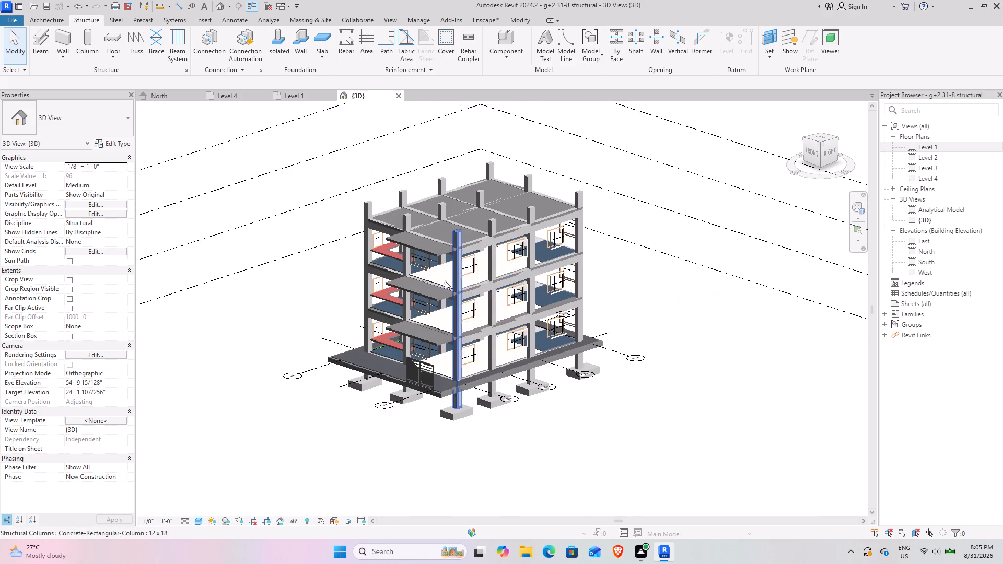
scroll(438, 279, "up", 5)
middle_click_drag(427, 427, 358, 268)
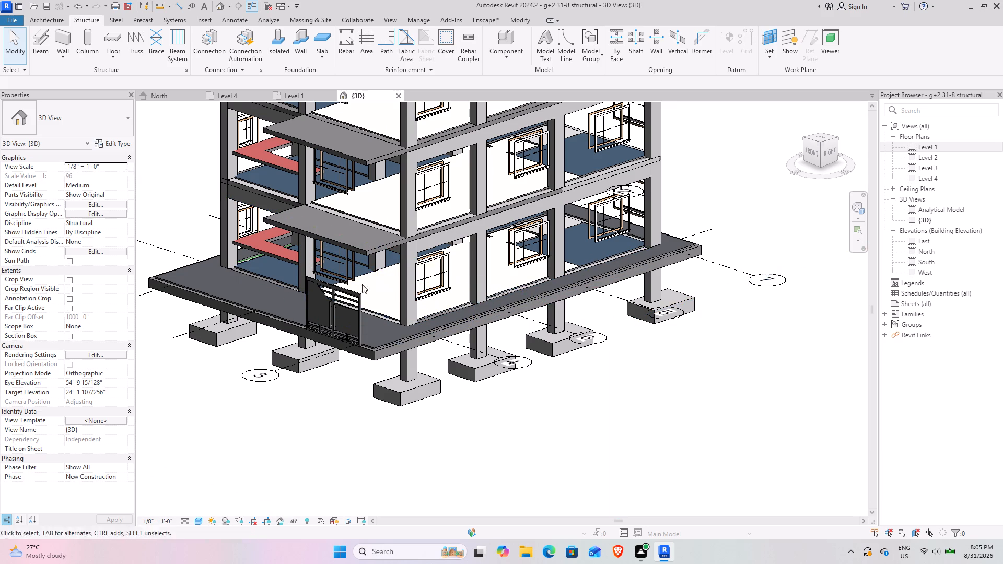
scroll(415, 271, "up", 3)
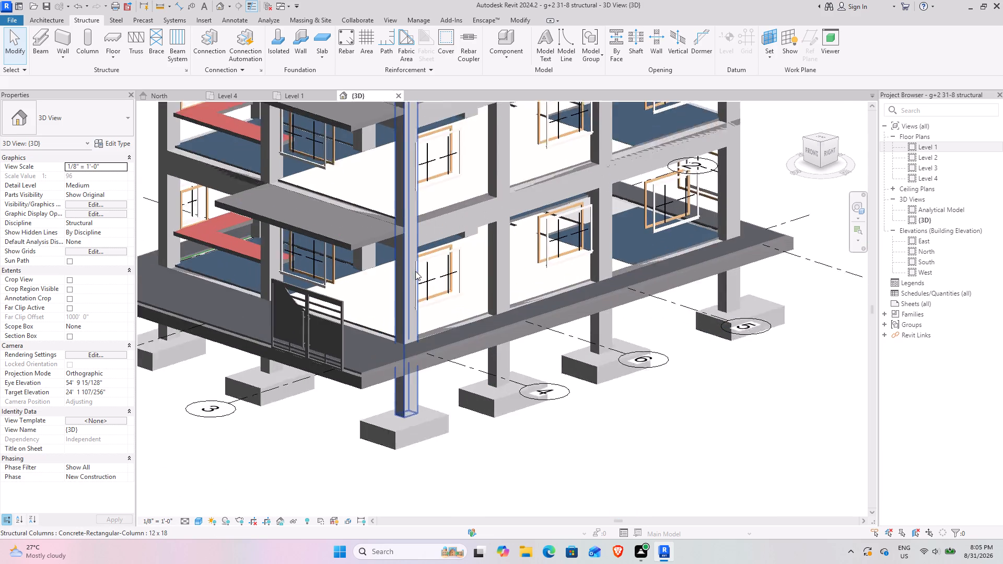
scroll(413, 270, "up", 3)
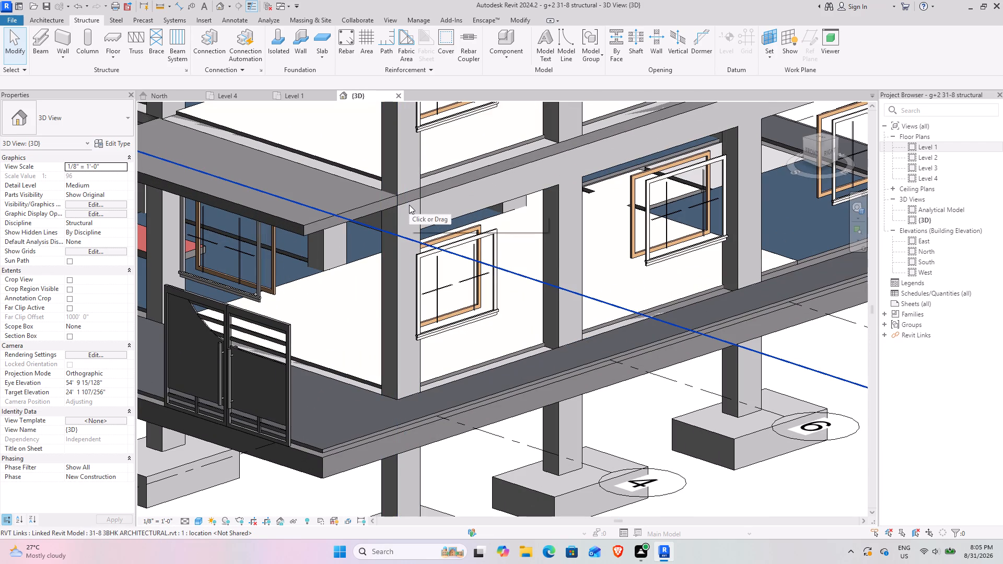
scroll(393, 205, "down", 6)
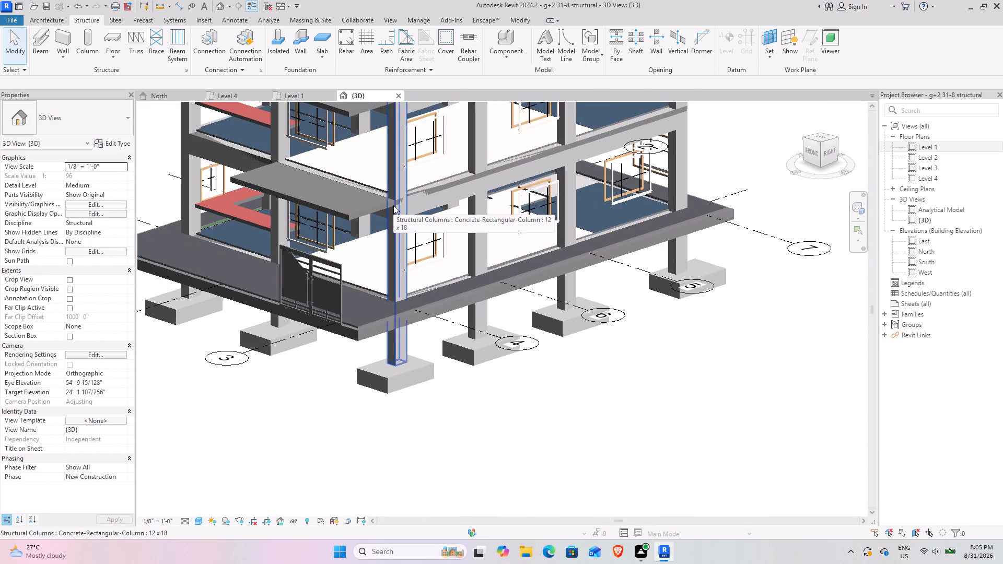
middle_click_drag(393, 205, 415, 375)
scroll(386, 349, "down", 3)
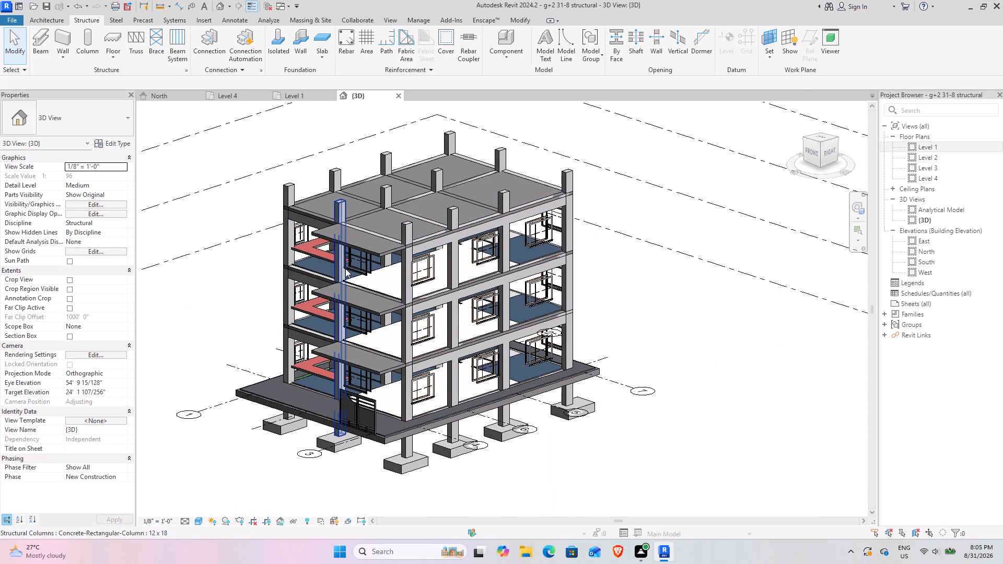
scroll(345, 268, "up", 4)
Examine the structural model's level and grid alignment with the linked architecture from the right, back, left and front-right corner.
left_click_drag(830, 150, 526, 417)
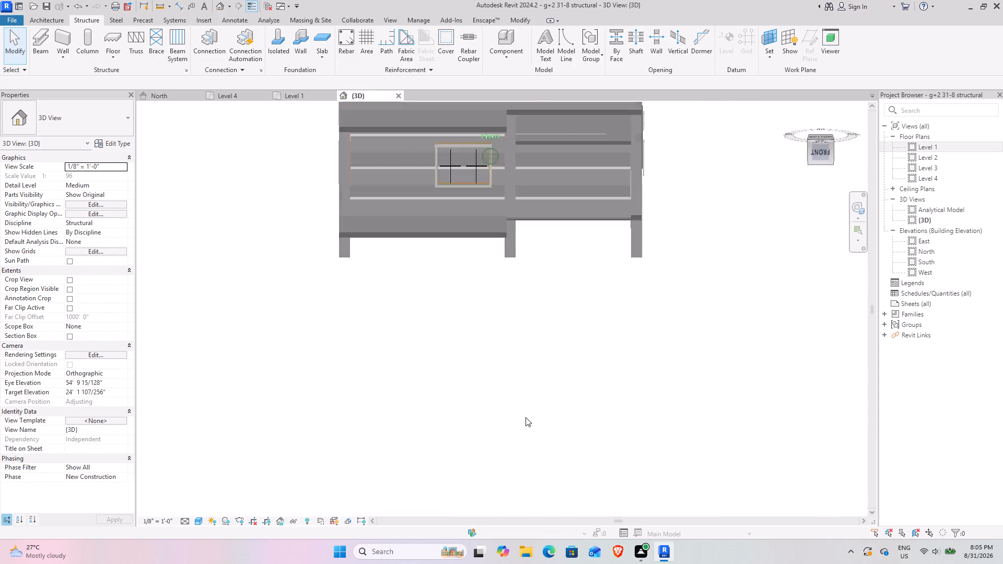
left_click_drag(526, 417, 712, 190)
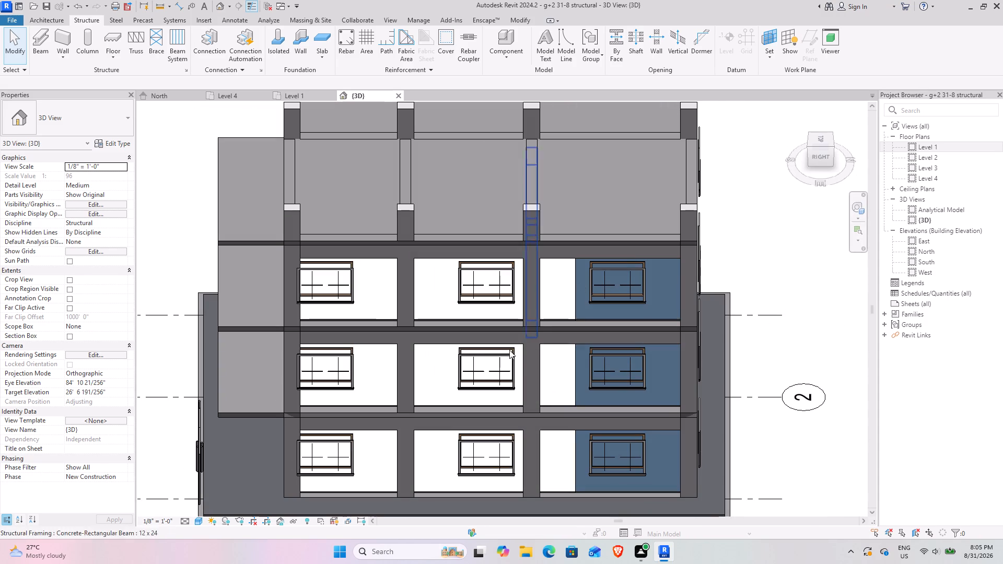
scroll(704, 290, "down", 7)
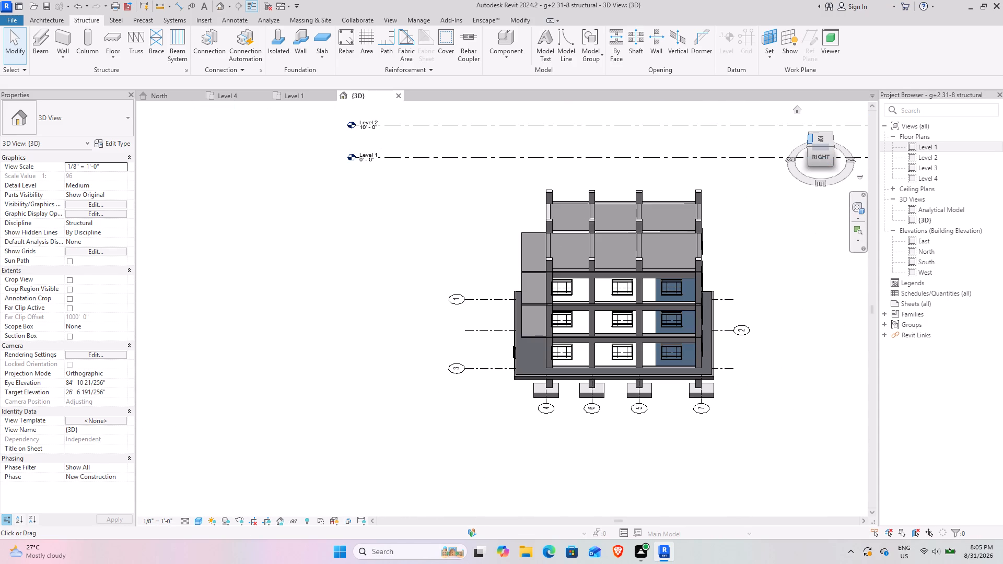
left_click_drag(810, 144, 690, 132)
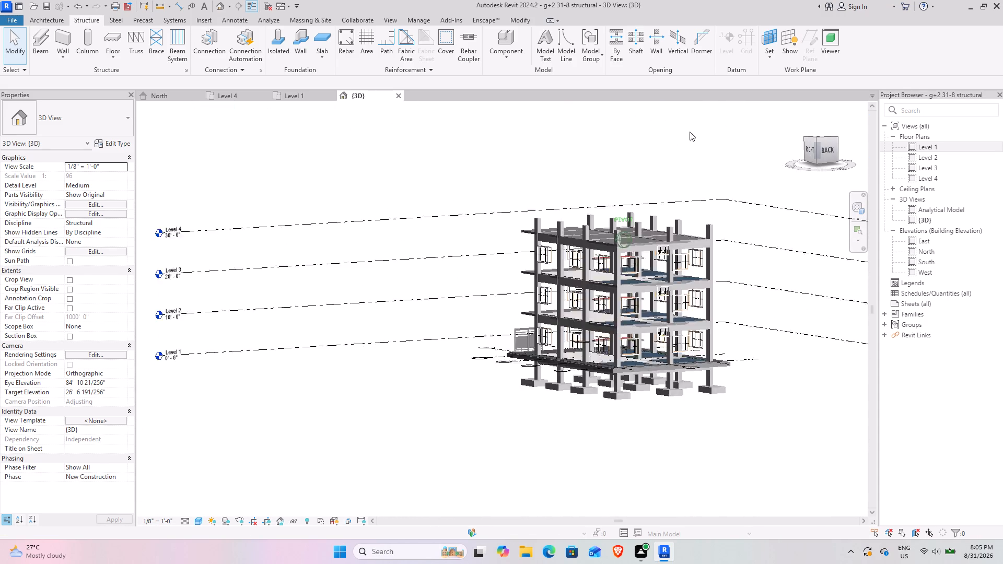
left_click_drag(690, 132, 817, 123)
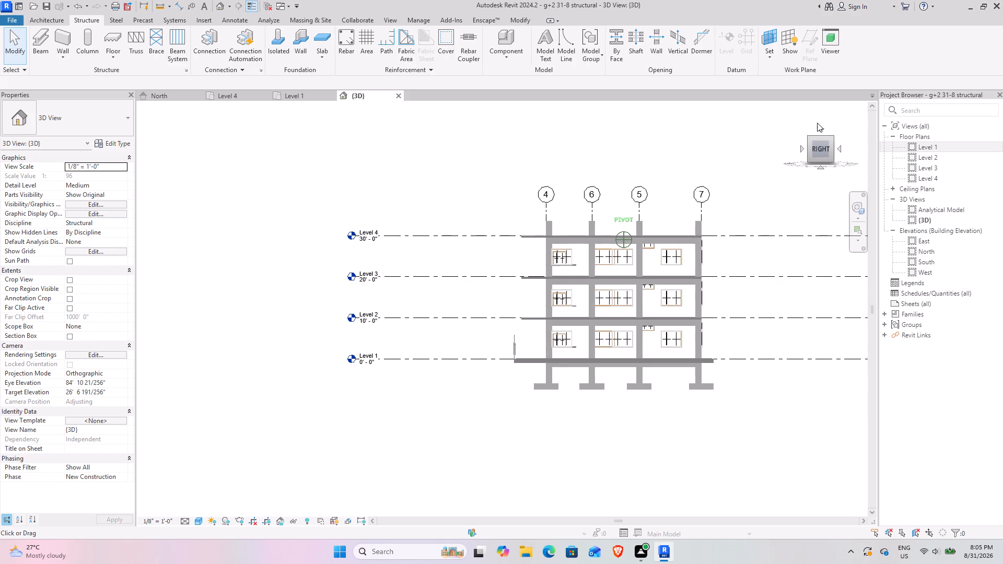
left_click_drag(817, 123, 749, 123)
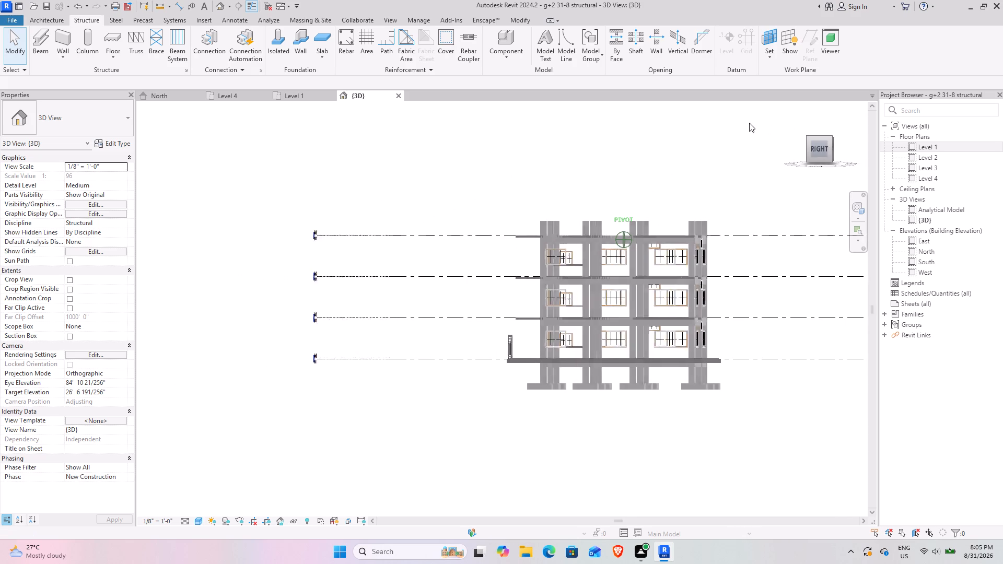
left_click_drag(749, 123, 429, 123)
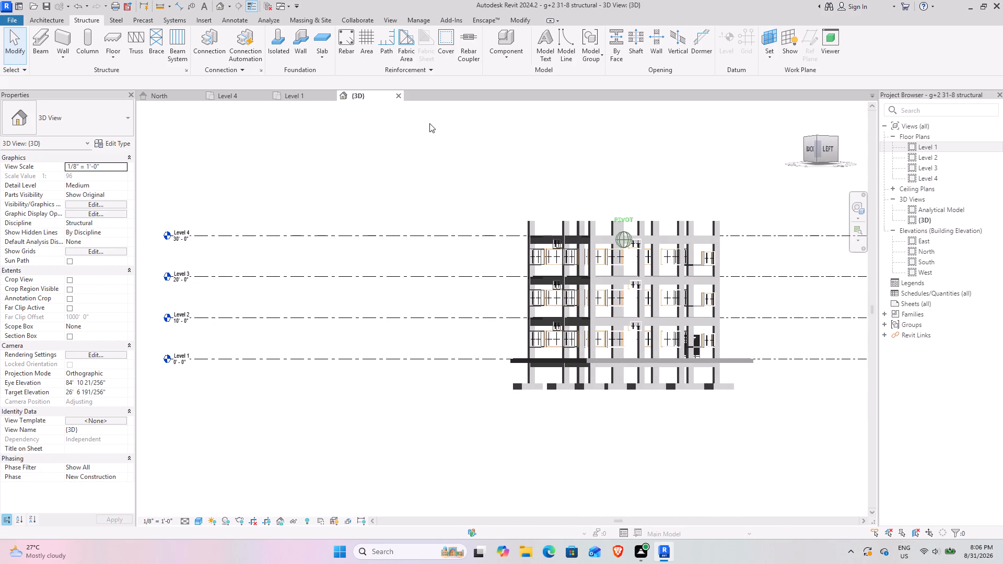
left_click_drag(429, 123, 414, 122)
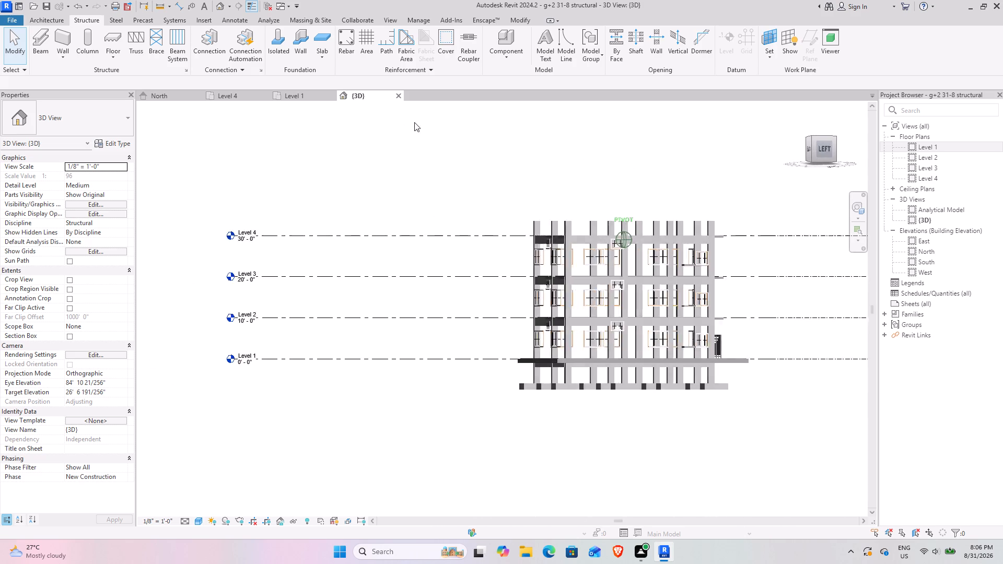
left_click_drag(414, 122, 361, 111)
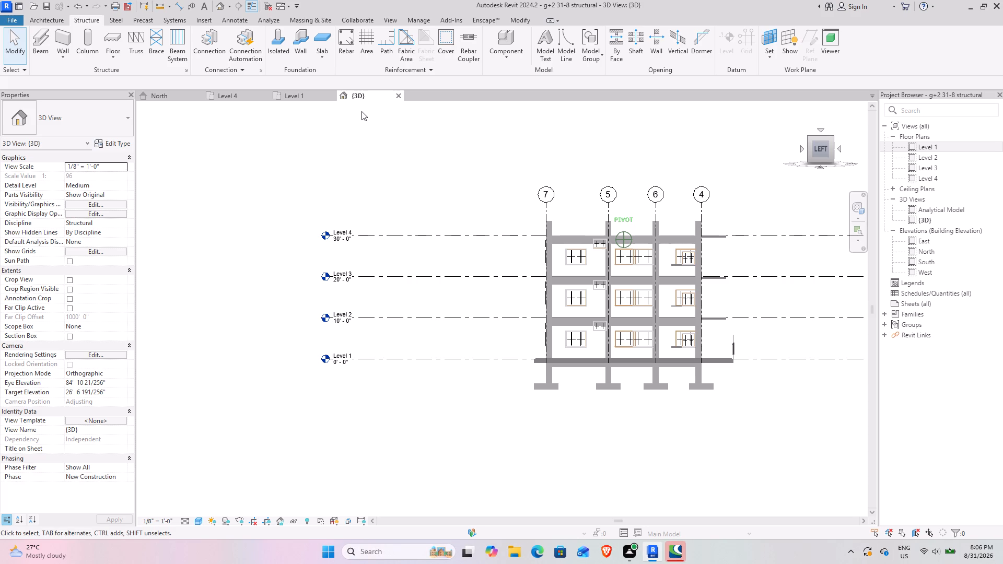
left_click_drag(361, 111, 668, 196)
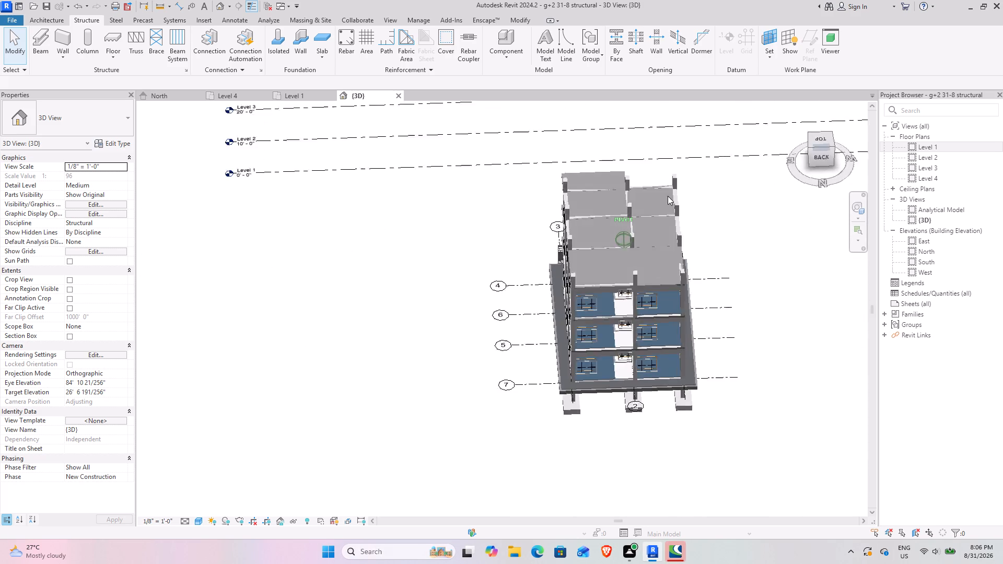
left_click_drag(668, 196, 207, 127)
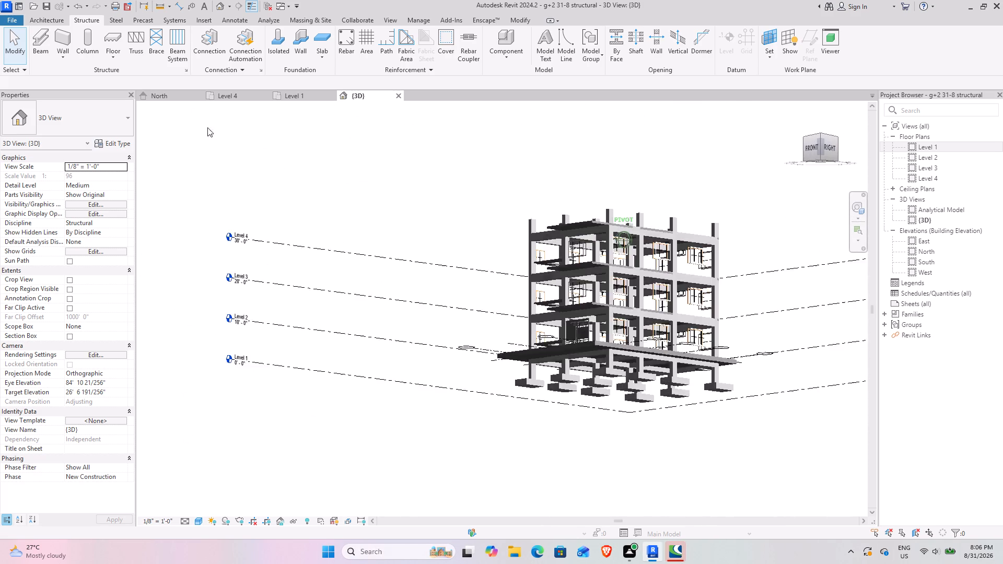
left_click_drag(207, 127, 165, 183)
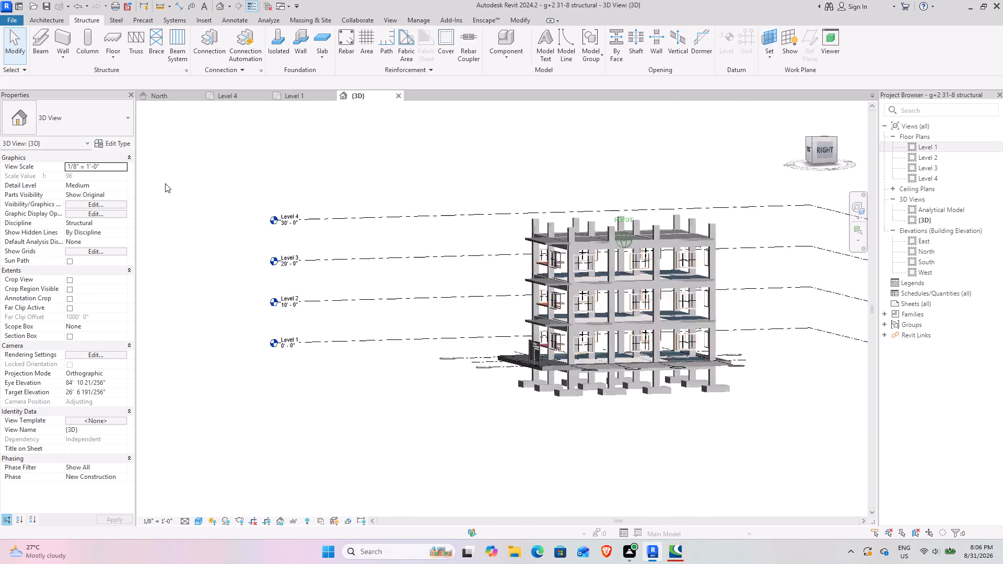
left_click_drag(165, 183, 201, 214)
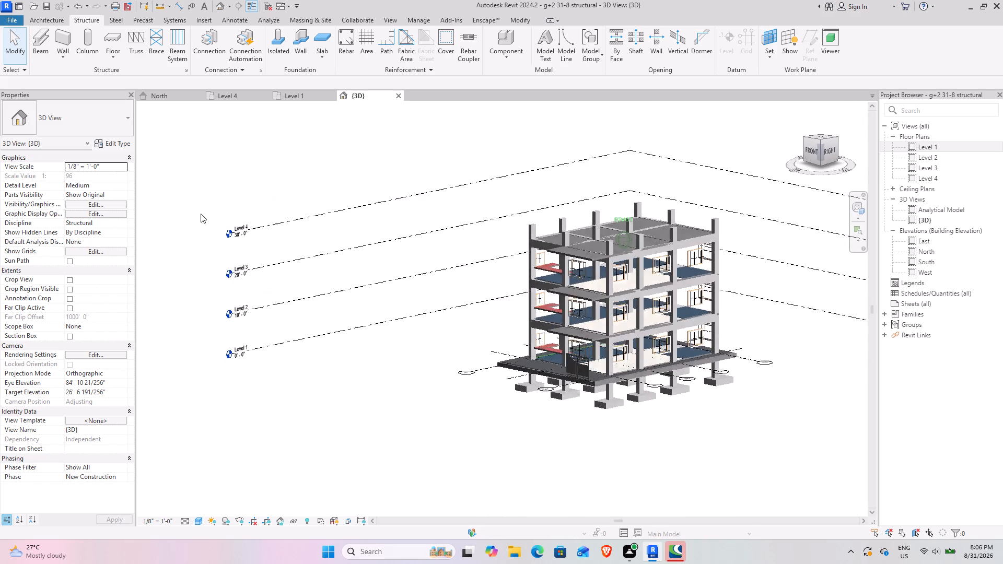
left_click_drag(201, 214, 202, 215)
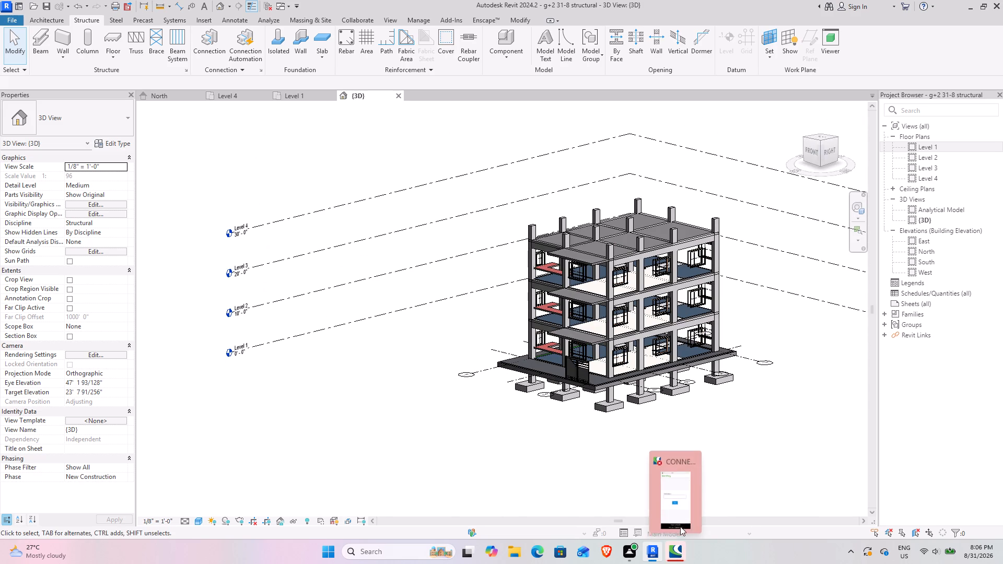
Close the CONNECTION Client window that interrupts the Revit session.
left_click(696, 453)
Examine the front corner of the building around the entrance gate, floor slabs, windows and footings.
scroll(596, 328, "up", 3)
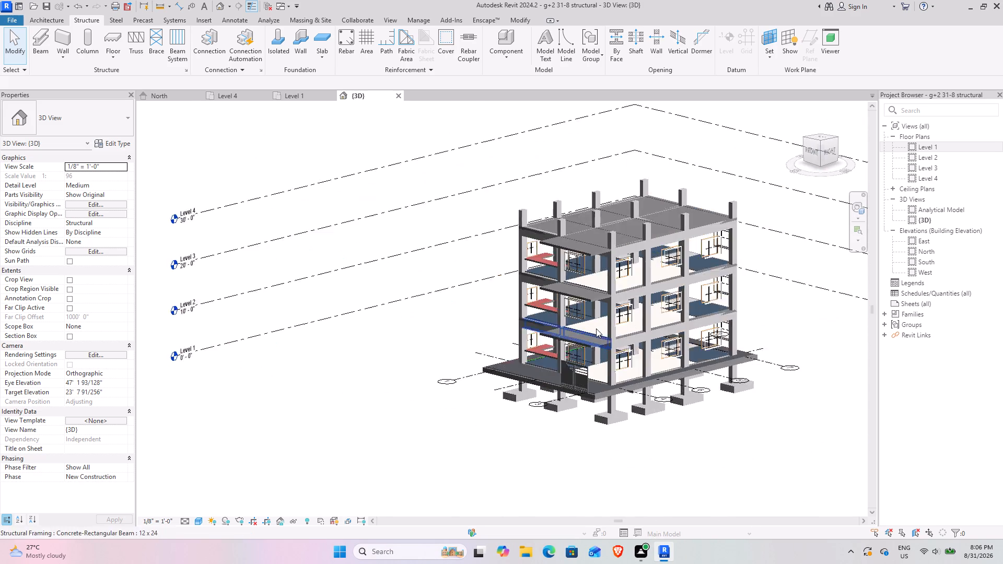
scroll(596, 328, "up", 5)
scroll(469, 429, "up", 4)
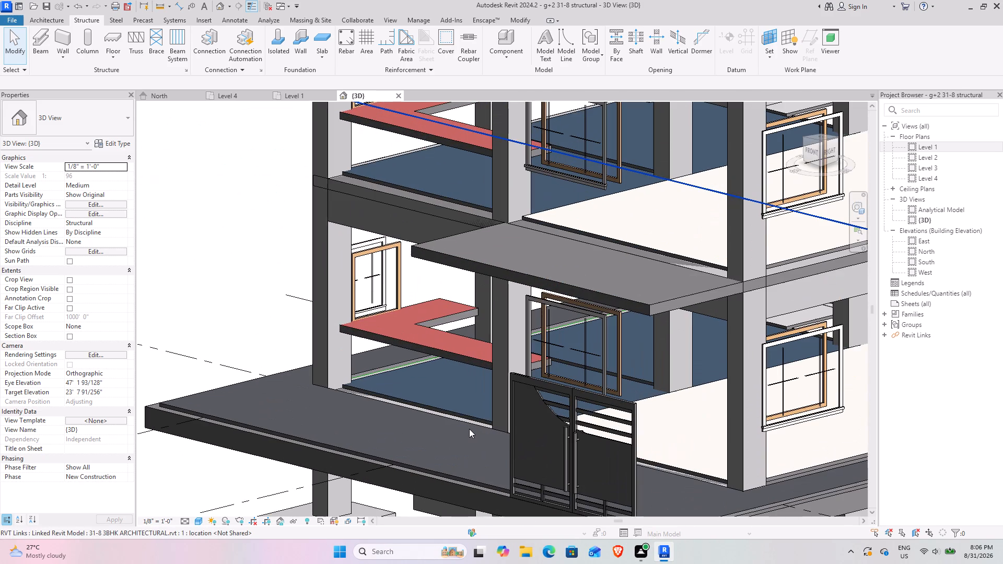
scroll(469, 429, "down", 4)
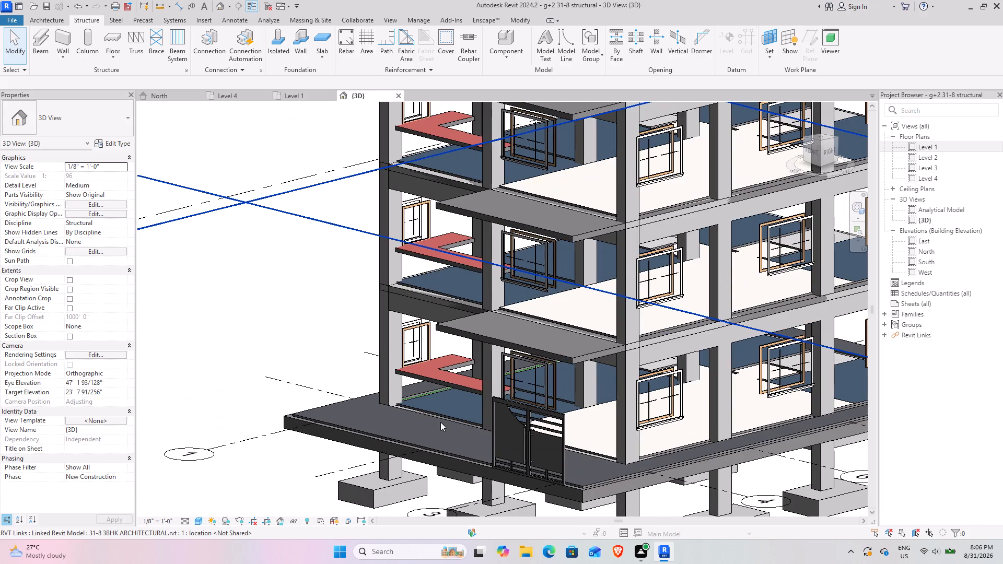
middle_click_drag(413, 416, 196, 338)
scroll(335, 361, "down", 4)
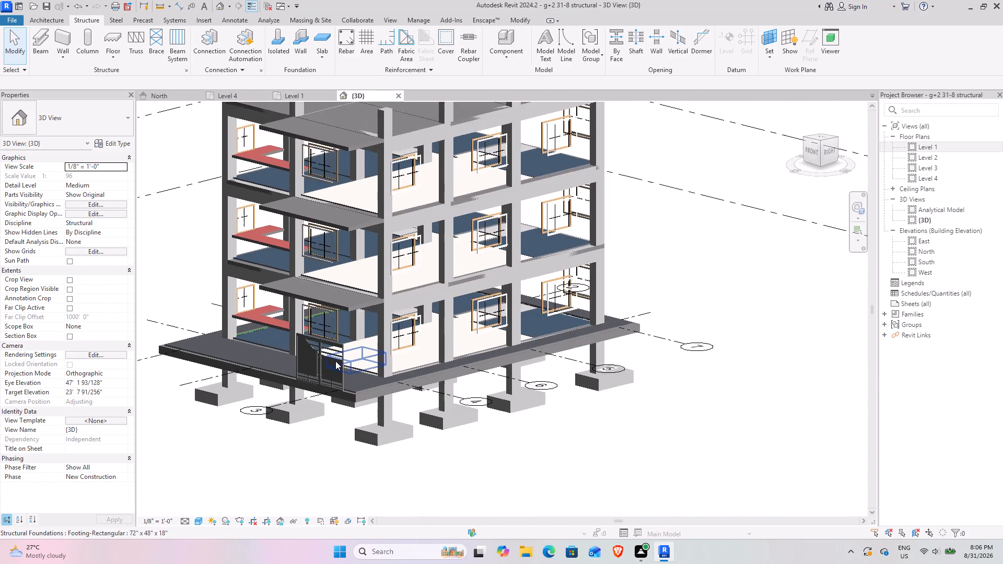
scroll(335, 363, "down", 4)
middle_click_drag(278, 462, 357, 411)
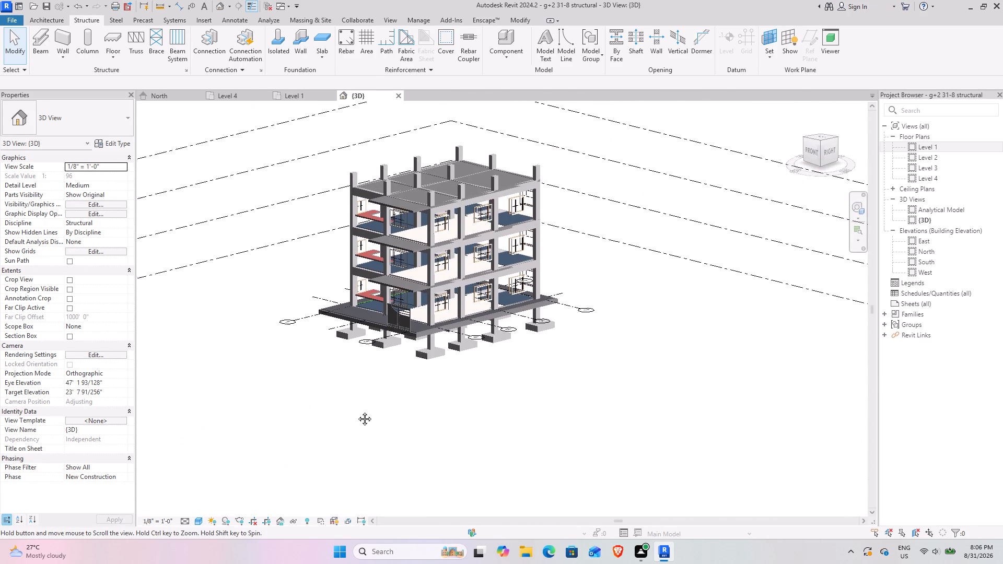
middle_click_drag(357, 411, 359, 410)
Highlight the linked 31-8 3BHK ARCHITECTURAL model in the 3D view and examine how it overlaps the structural frame's columns and beams.
scroll(359, 410, "down", 4)
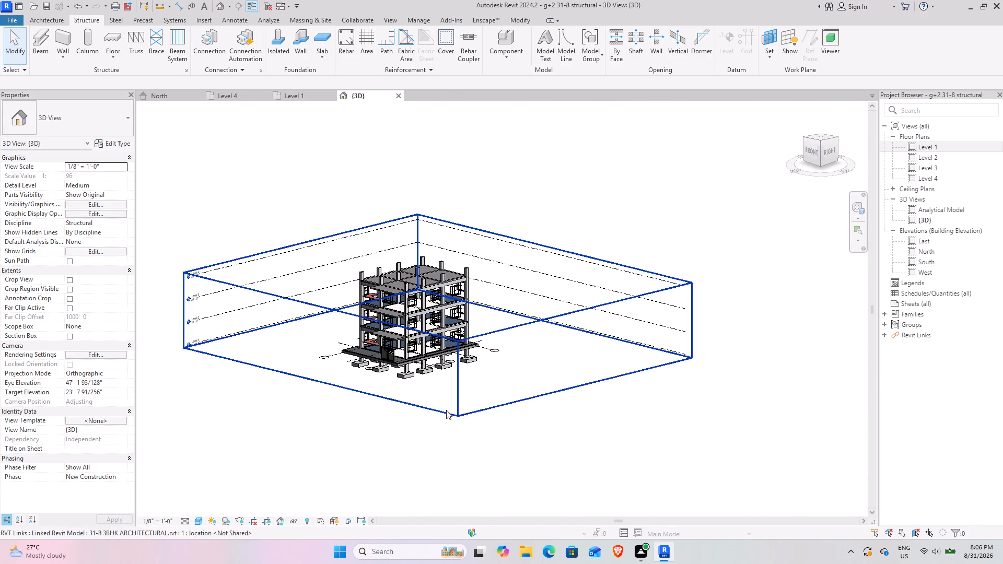
left_click(461, 415)
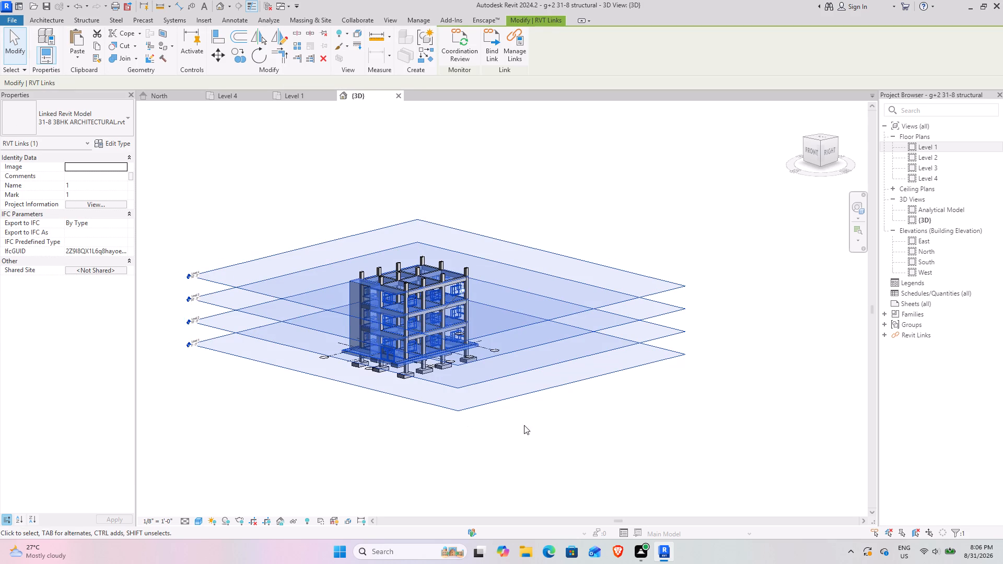
scroll(346, 283, "up", 4)
scroll(382, 303, "up", 8)
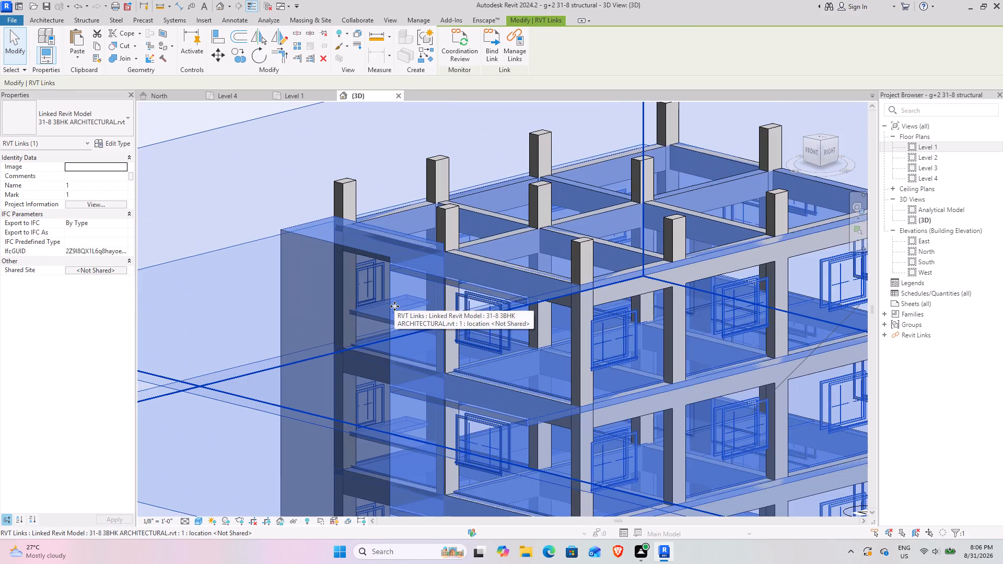
scroll(394, 306, "down", 15)
left_click(597, 435)
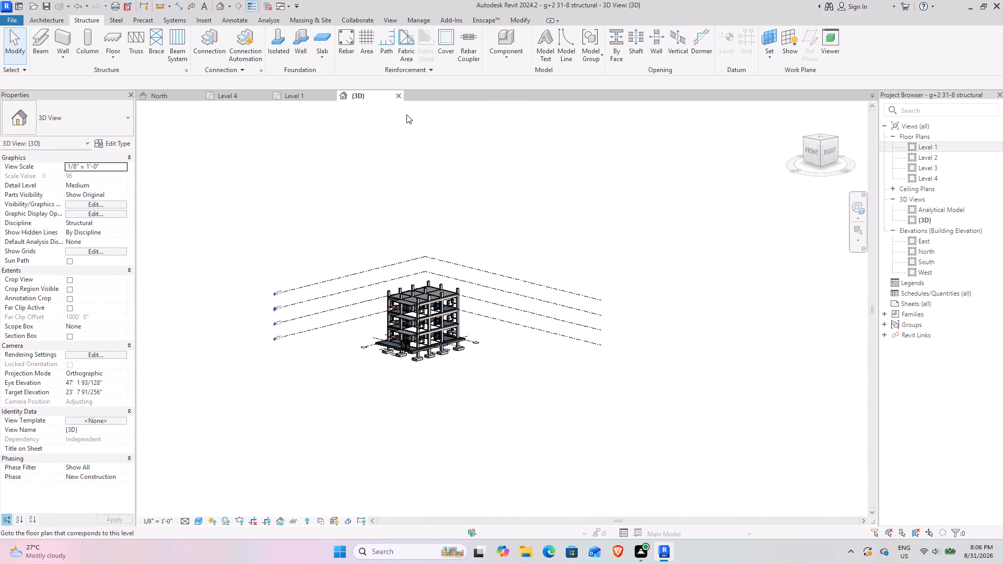
Close the g+2 31-8 structural project by closing its 3D, Level 1, Level 4 and North views.
left_click(398, 95)
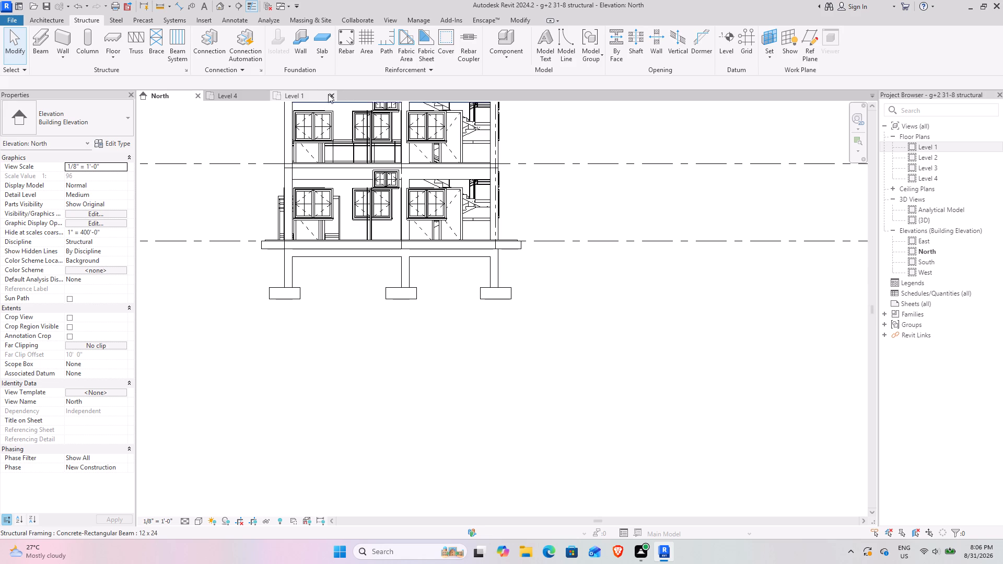
left_click(336, 93)
left_click(265, 95)
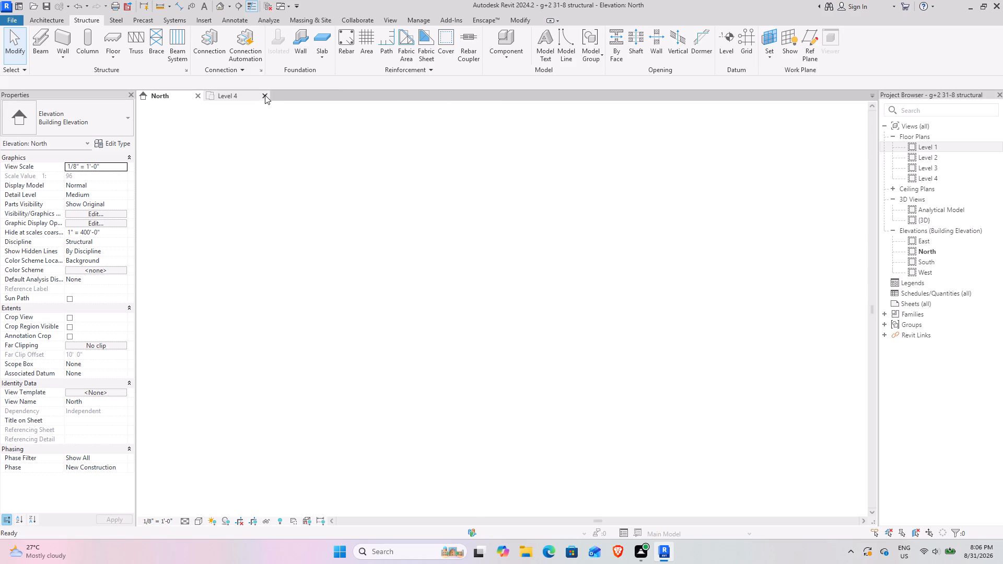
left_click(201, 95)
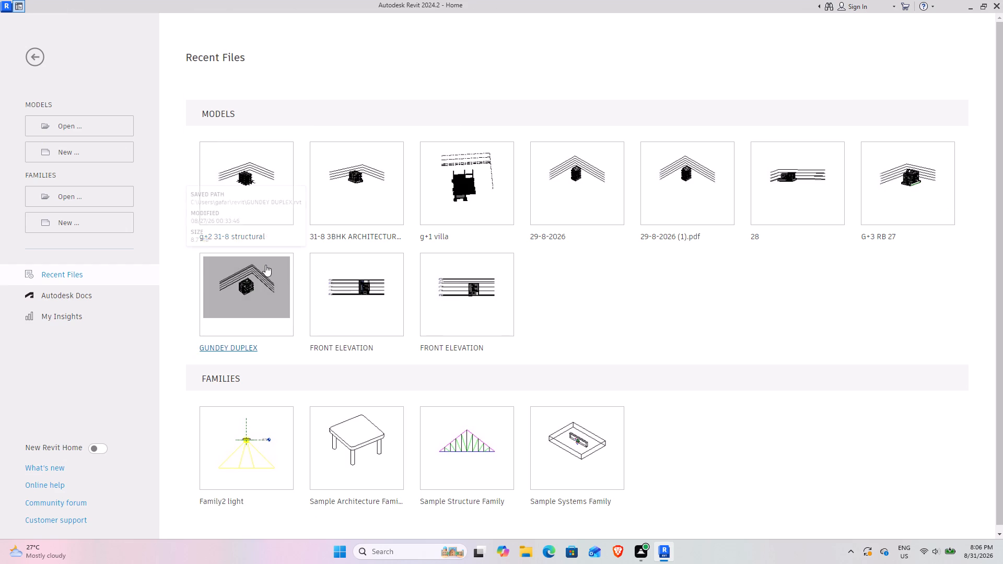
Open the recent 31-8 3BHK ARCHITECTURAL model and bring its staircase, balconies and entrance gate corner into close view.
left_click(330, 216)
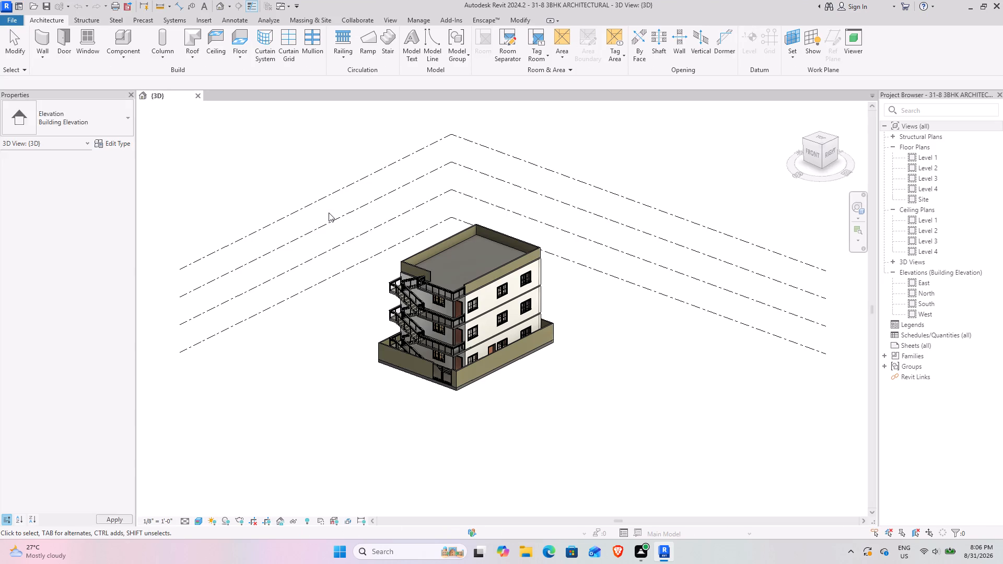
scroll(453, 323, "up", 10)
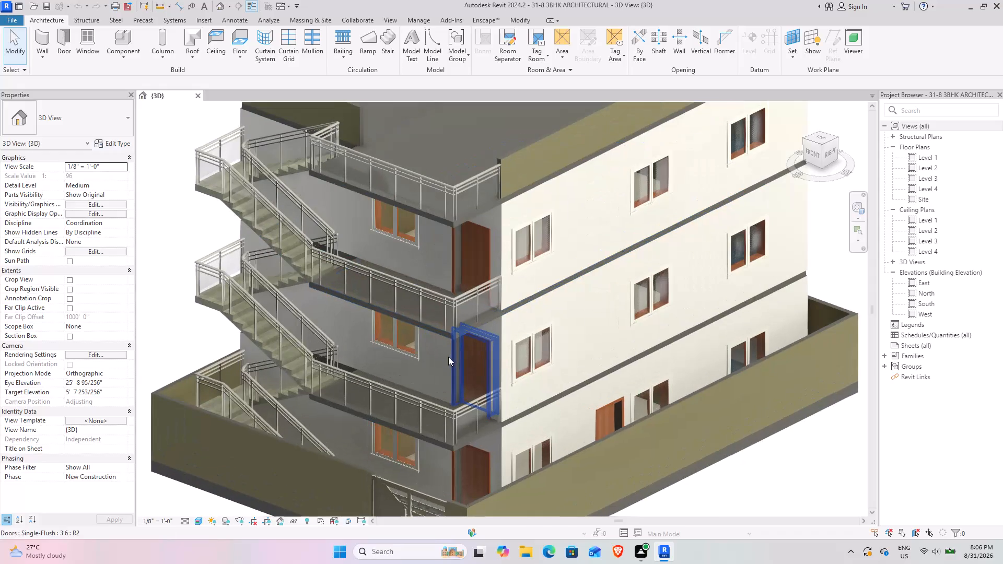
middle_click_drag(430, 355, 382, 280)
scroll(377, 273, "down", 4)
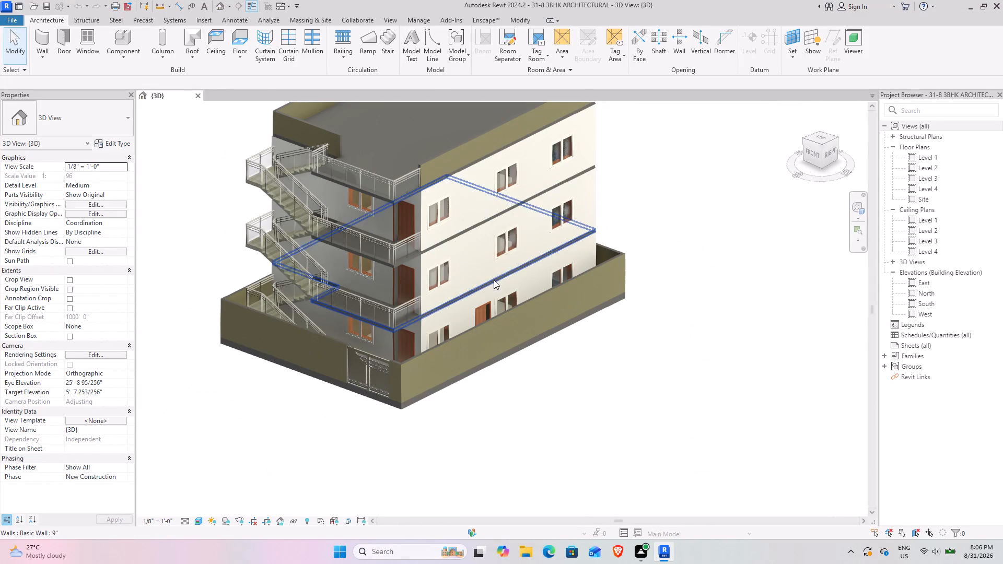
middle_click_drag(460, 292, 454, 278)
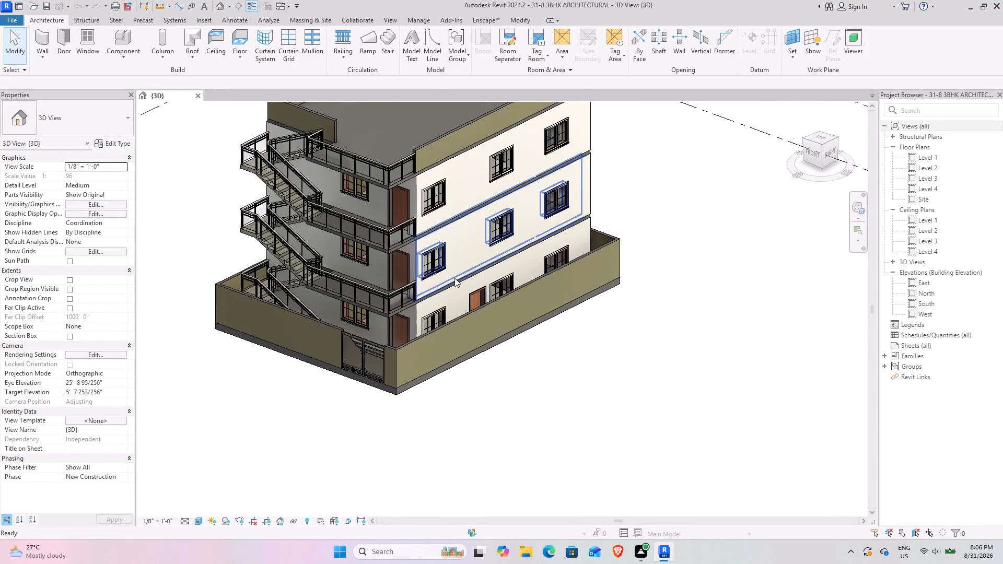
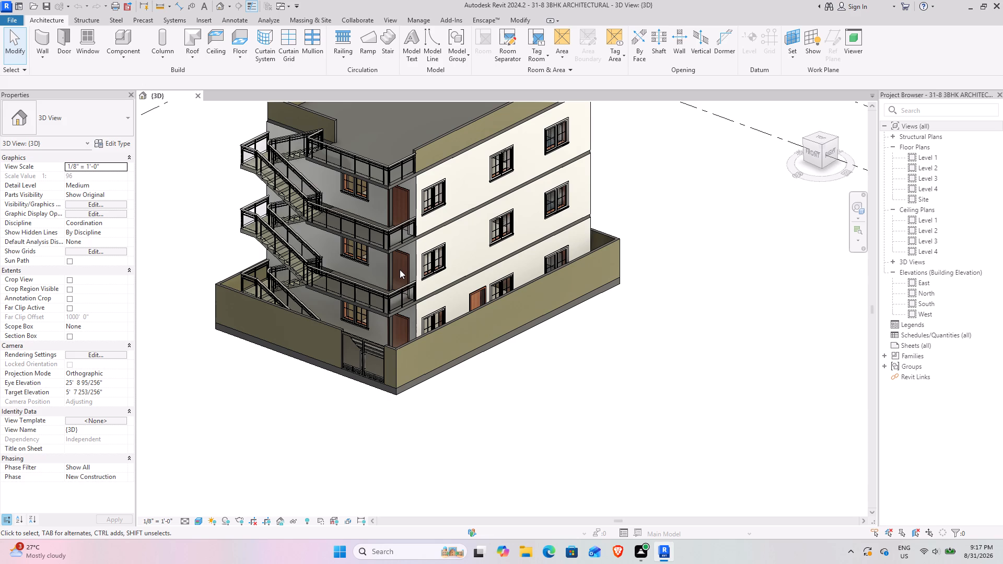
Examine the whole architectural building in 3D, from the roof parapet and external staircase down to the compound wall and gate.
scroll(399, 272, "down", 1)
middle_click_drag(404, 272, 473, 356)
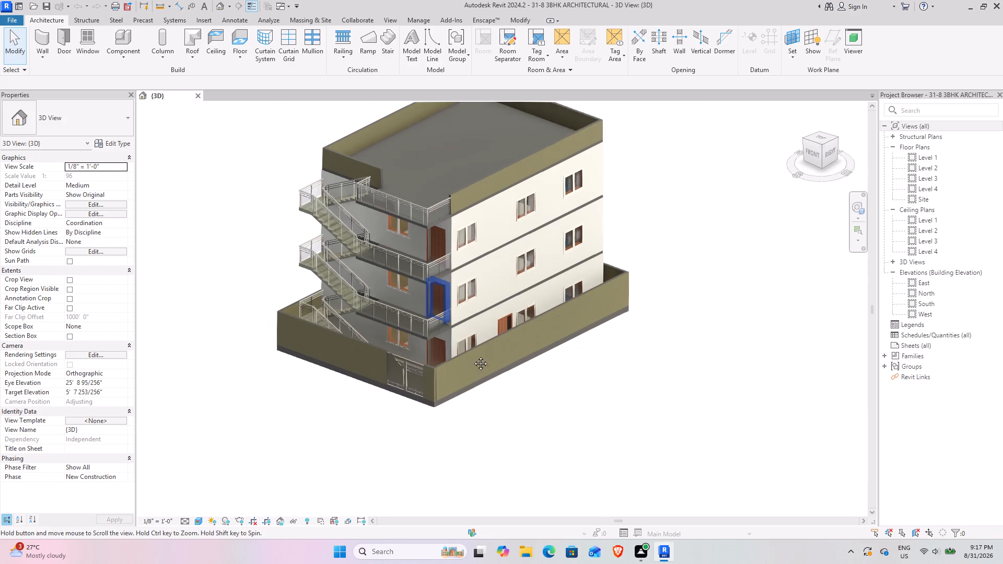
middle_click_drag(473, 356, 488, 369)
scroll(485, 368, "up", 1)
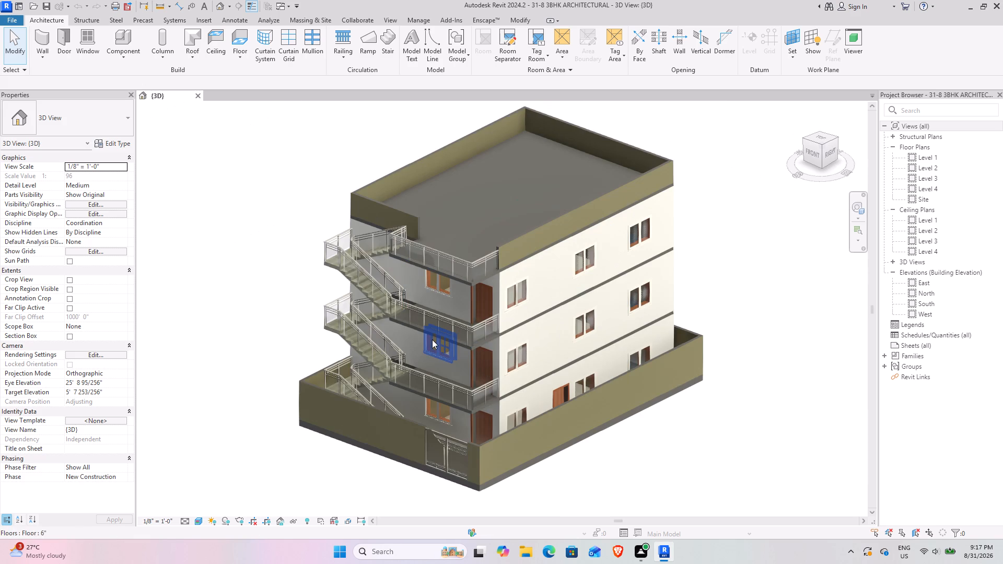
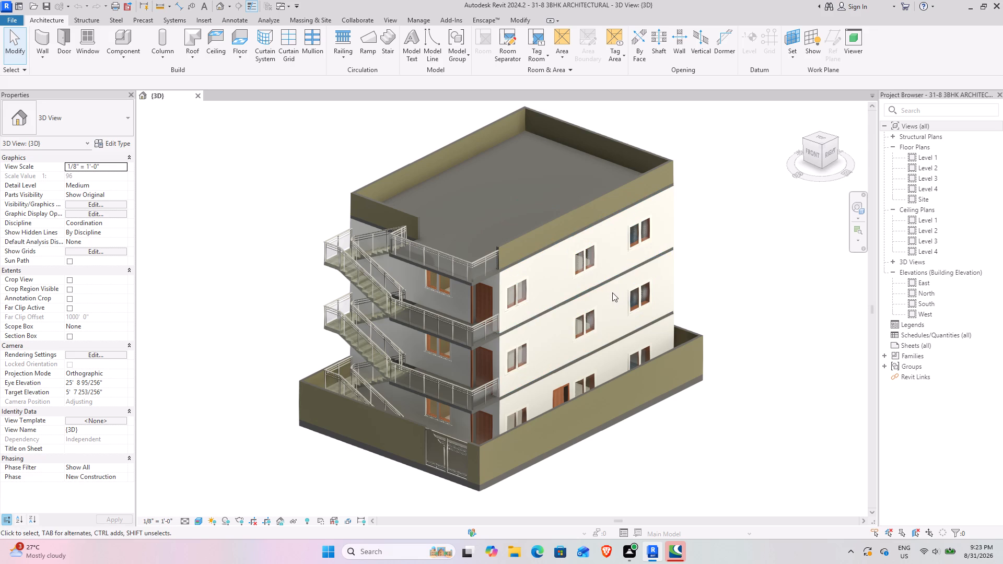
Examine the architectural building's external staircase, balconies, doors and windows up close in 3D, including the wall beside a balcony door.
scroll(541, 340, "up", 3)
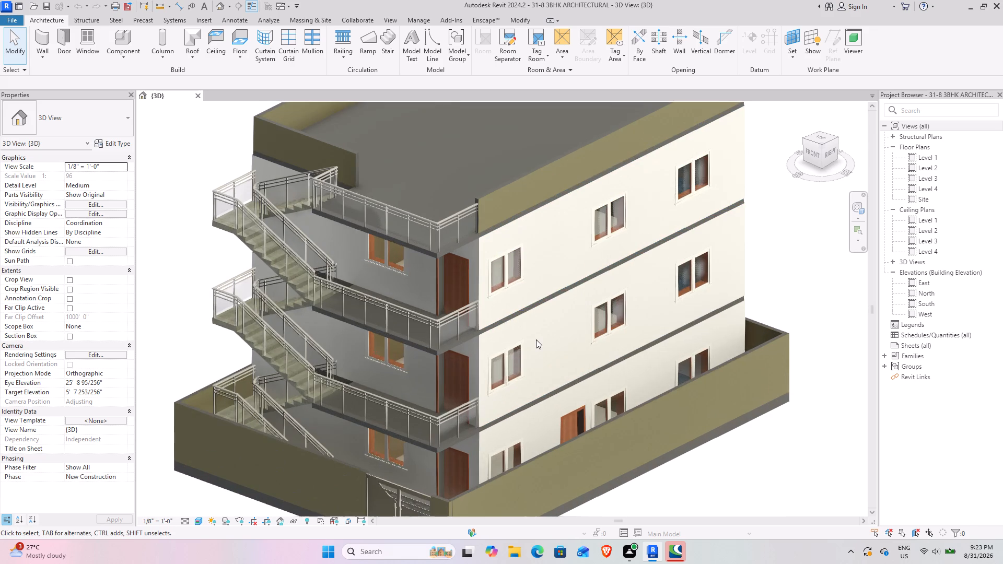
scroll(536, 339, "down", 3)
middle_click_drag(520, 333, 539, 324)
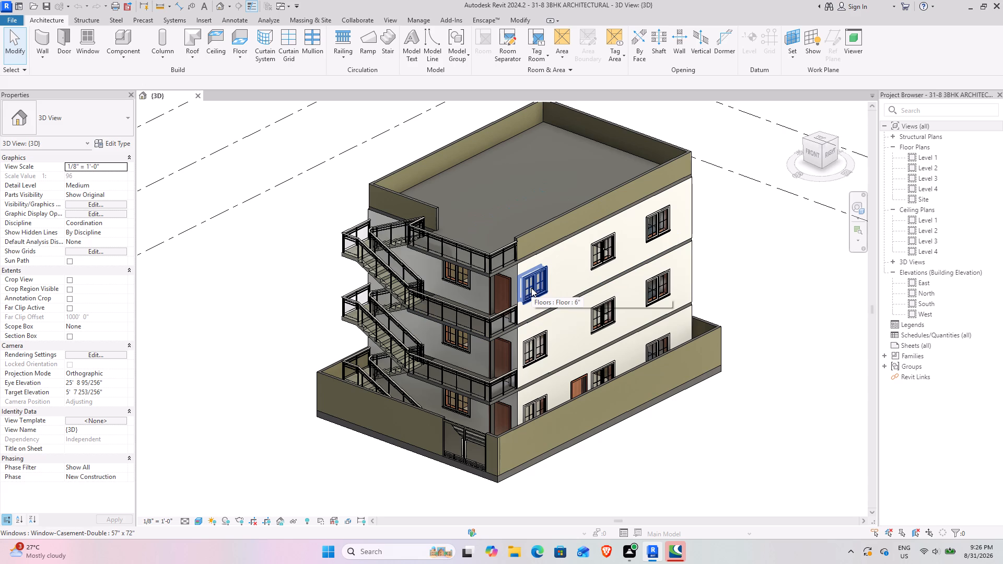
middle_click_drag(467, 351, 464, 328)
scroll(432, 328, "up", 1)
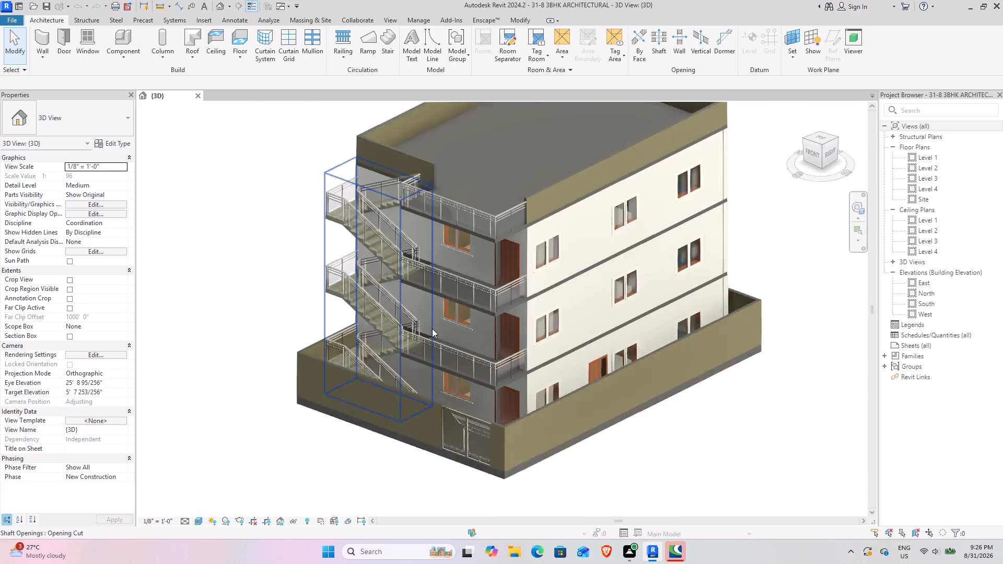
scroll(432, 328, "up", 2)
scroll(485, 338, "up", 3)
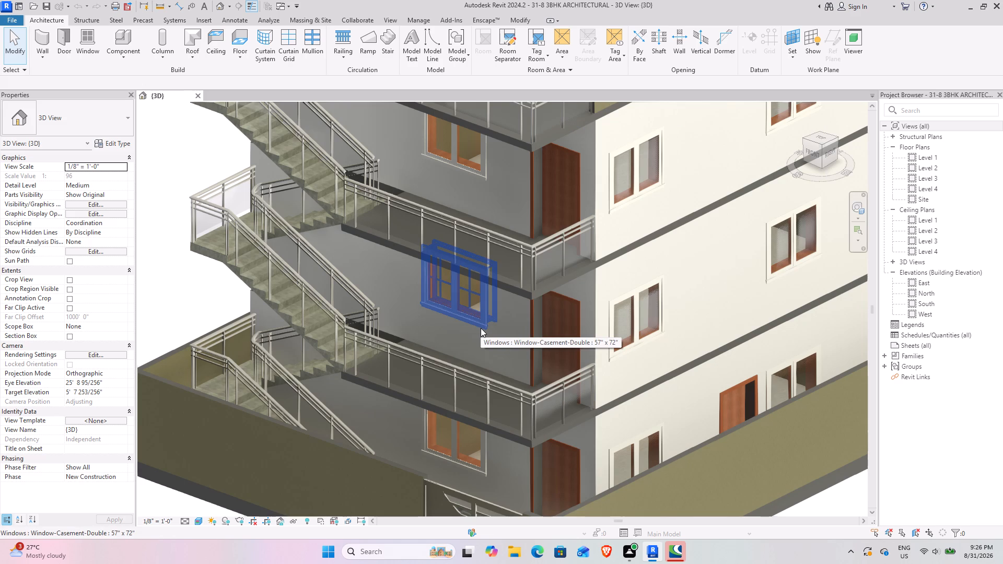
scroll(488, 336, "down", 2)
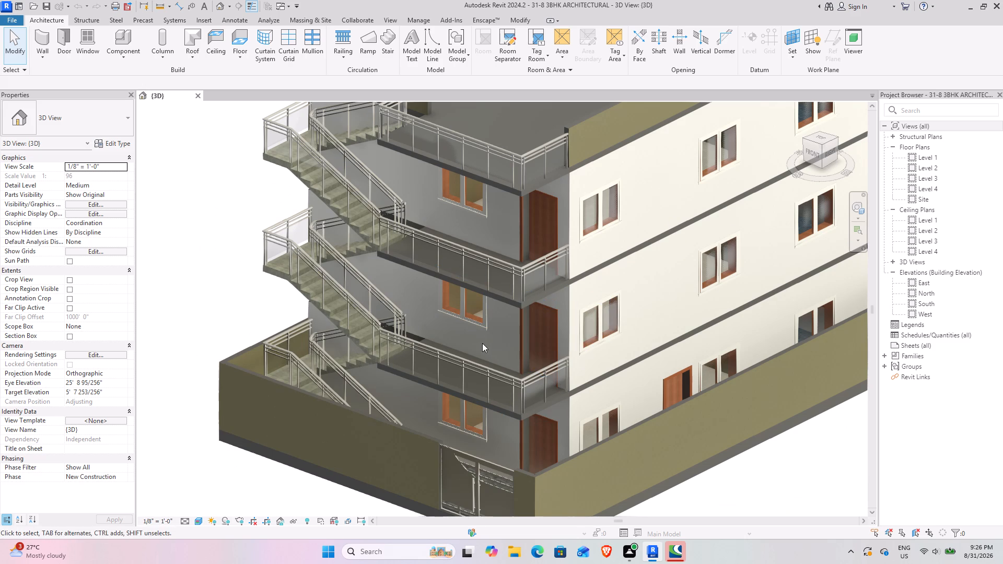
middle_click_drag(468, 347, 381, 403)
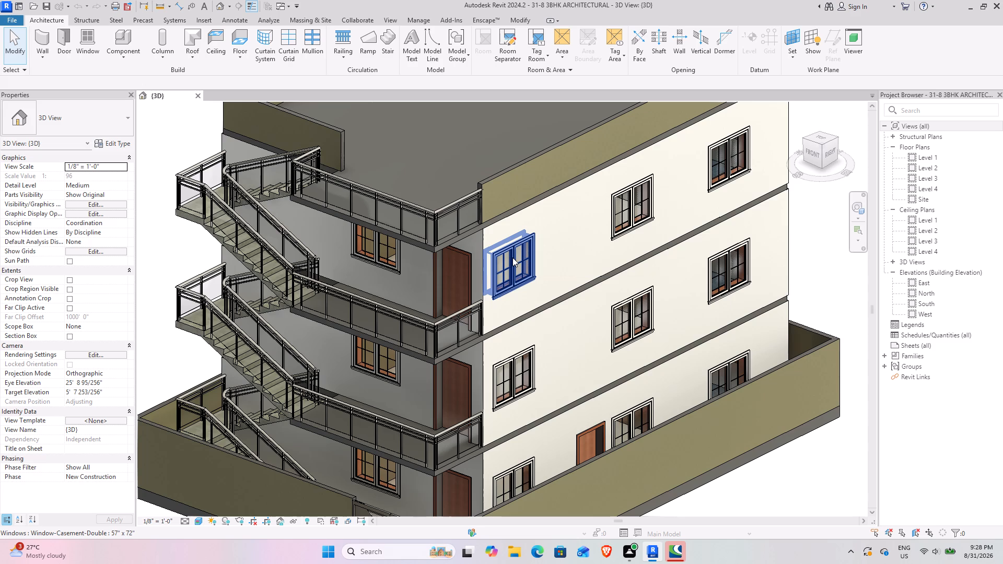
scroll(475, 302, "down", 3)
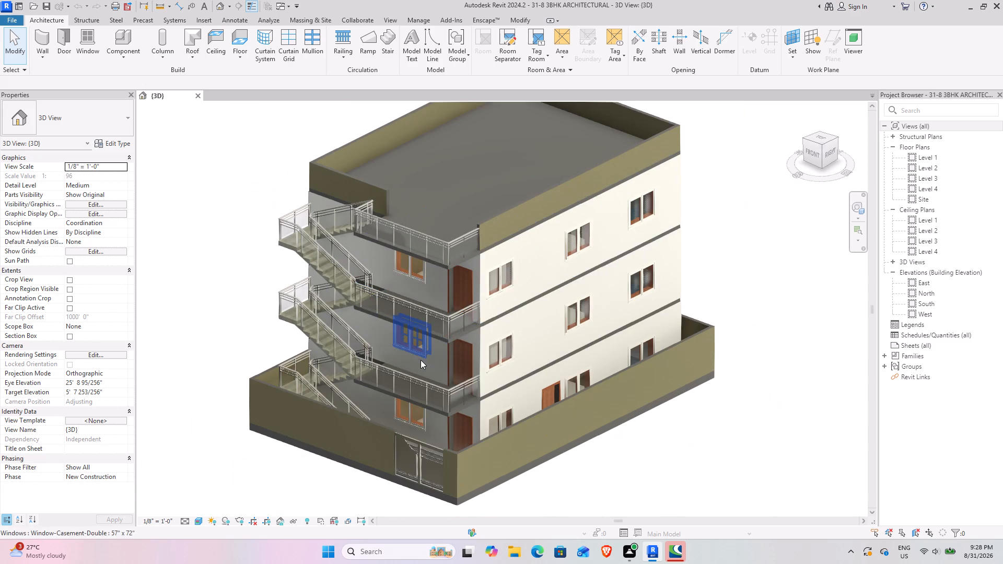
scroll(462, 373, "up", 11)
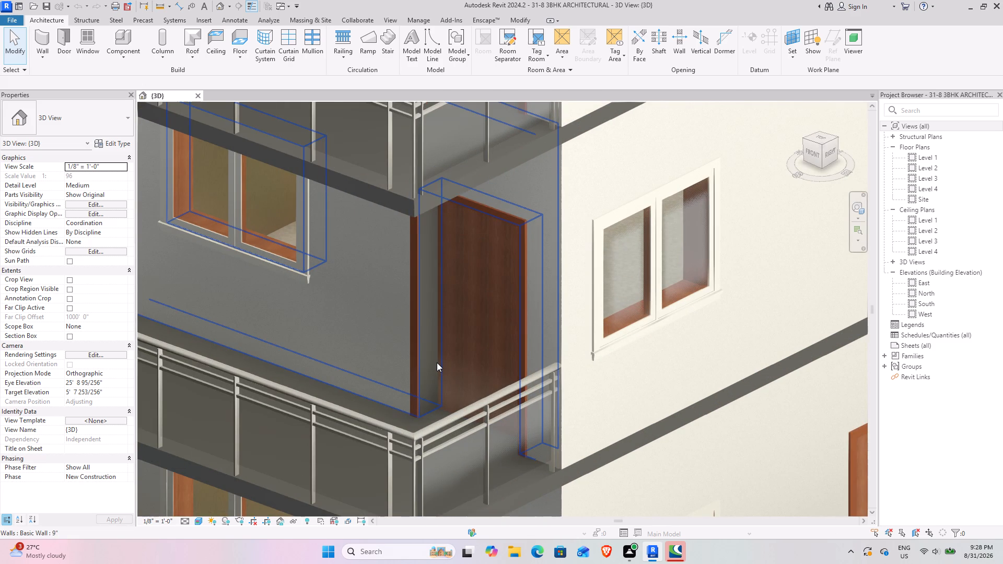
scroll(437, 362, "down", 4)
left_click(437, 362)
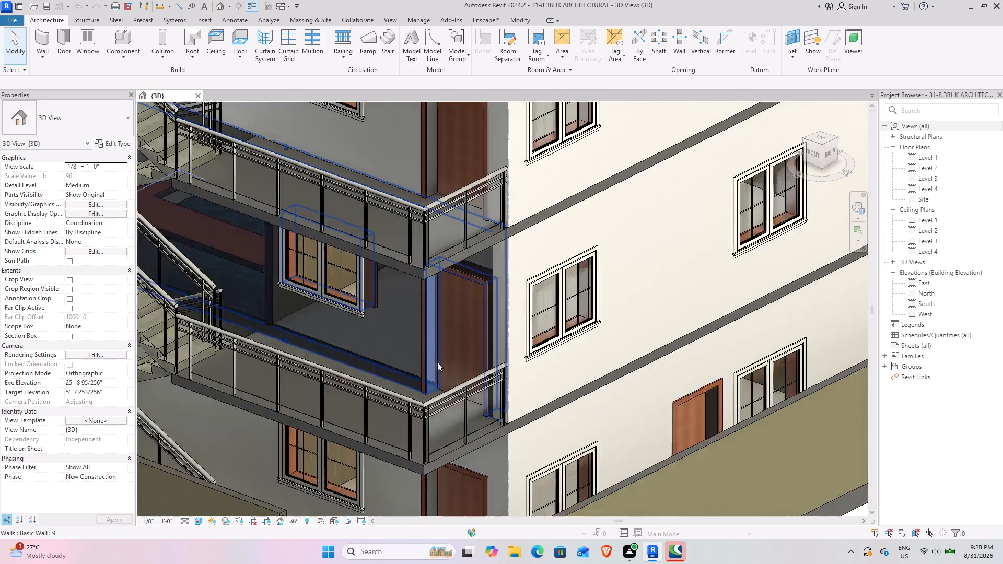
scroll(437, 362, "down", 7)
left_click(664, 440)
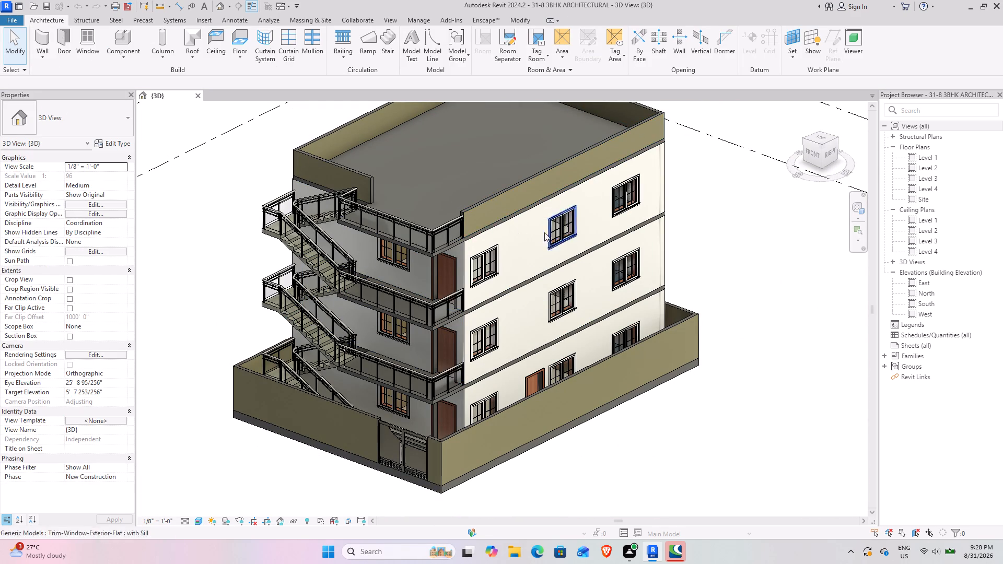
Inspect the long side's exterior elements one by one: top-storey wall, roof parapet, lower facade near the floor edge, and compound wall.
left_click(499, 226)
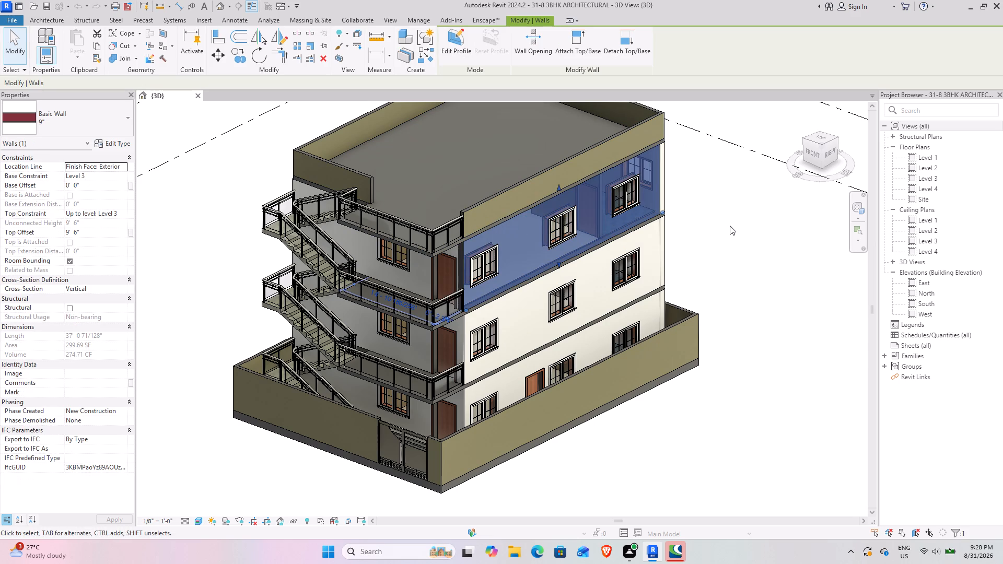
left_click(730, 226)
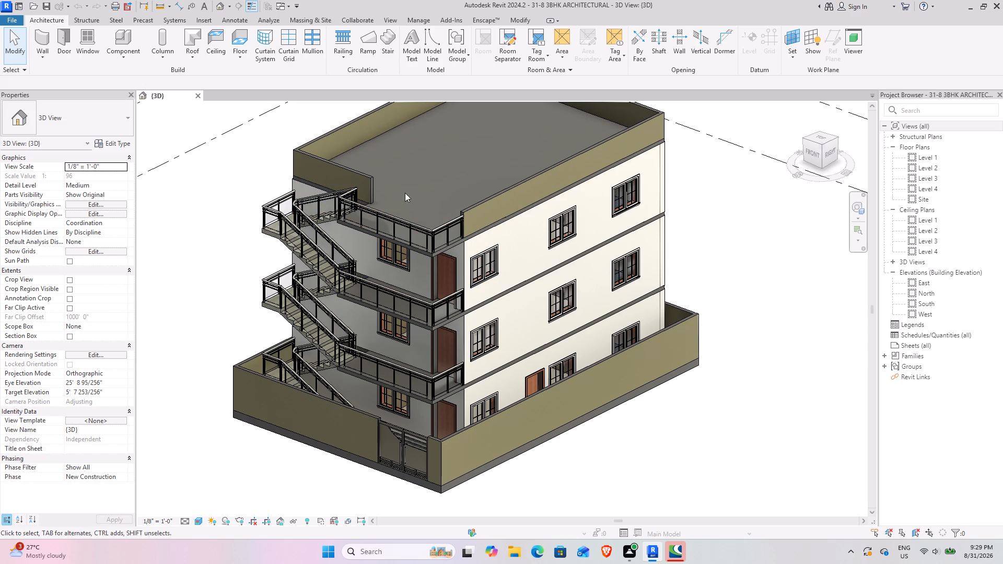
left_click(525, 183)
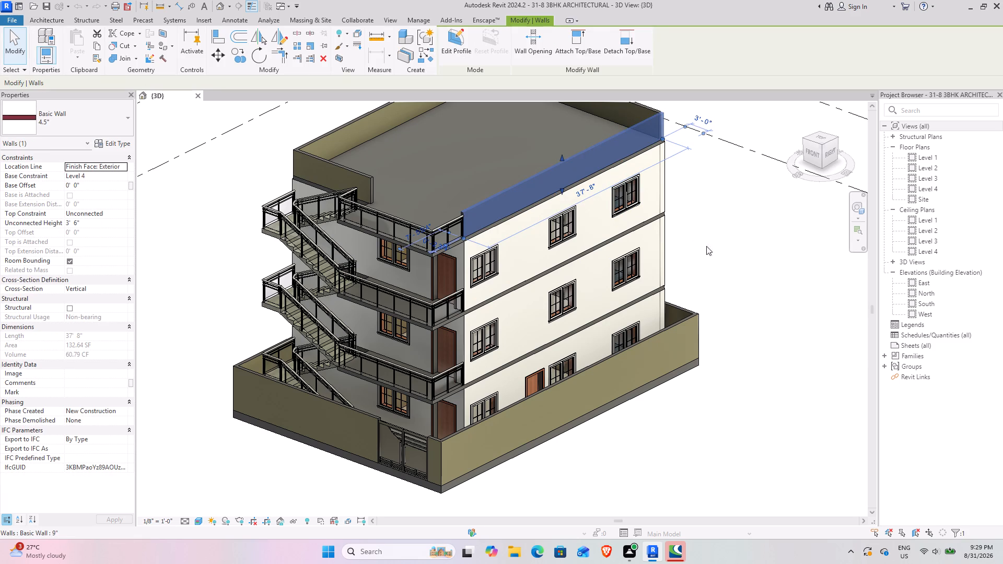
left_click(748, 264)
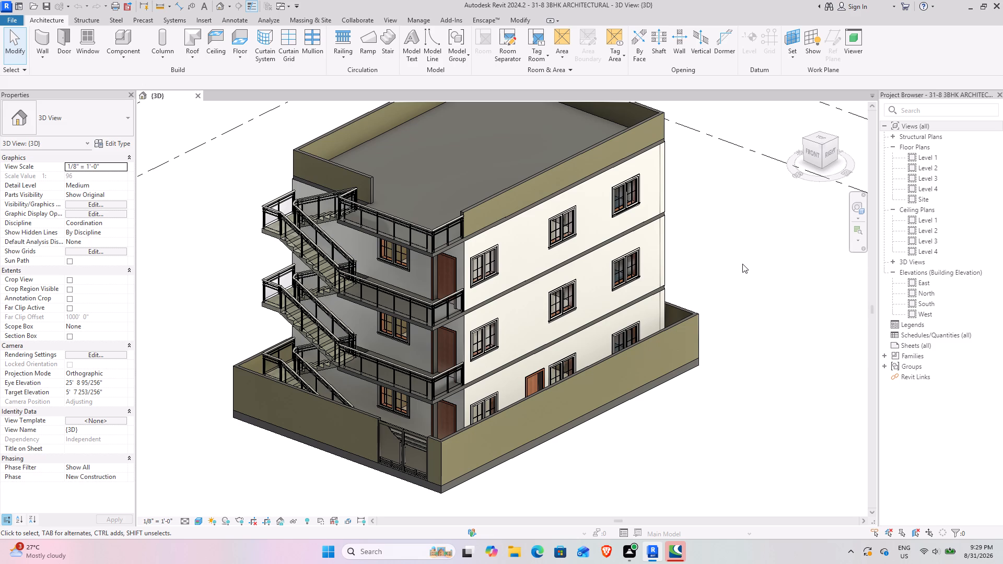
left_click(643, 299)
left_click(807, 310)
left_click(589, 371)
left_click(719, 423)
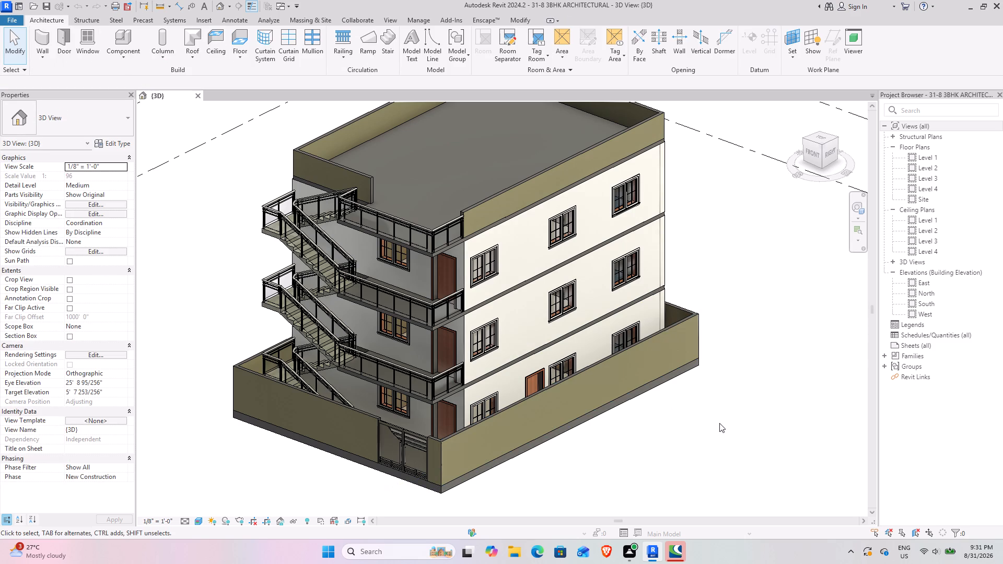
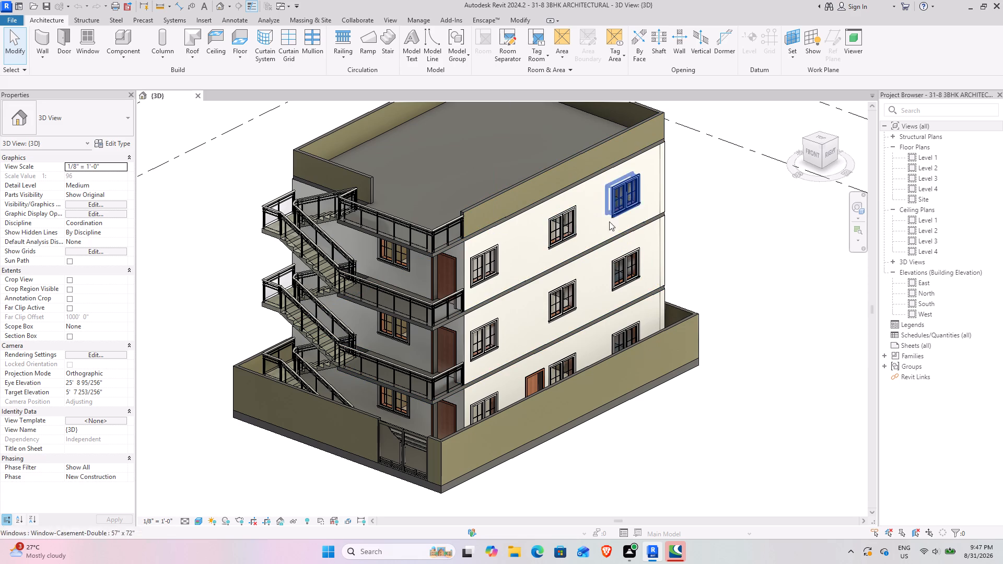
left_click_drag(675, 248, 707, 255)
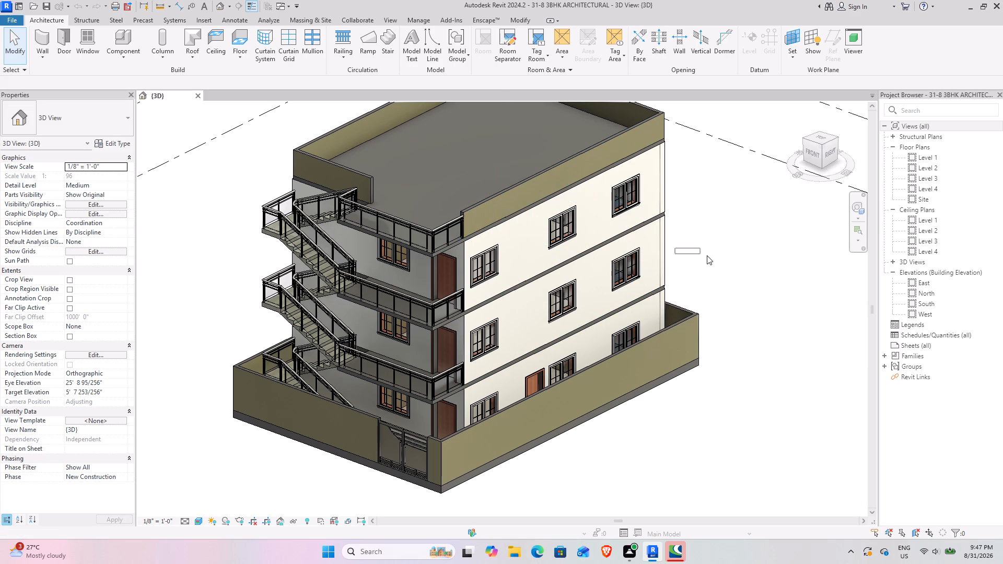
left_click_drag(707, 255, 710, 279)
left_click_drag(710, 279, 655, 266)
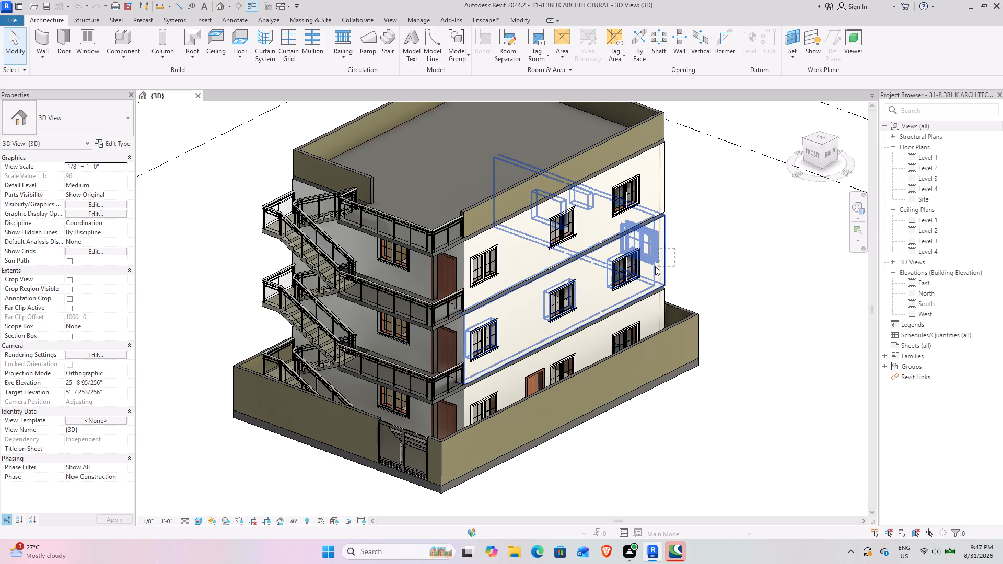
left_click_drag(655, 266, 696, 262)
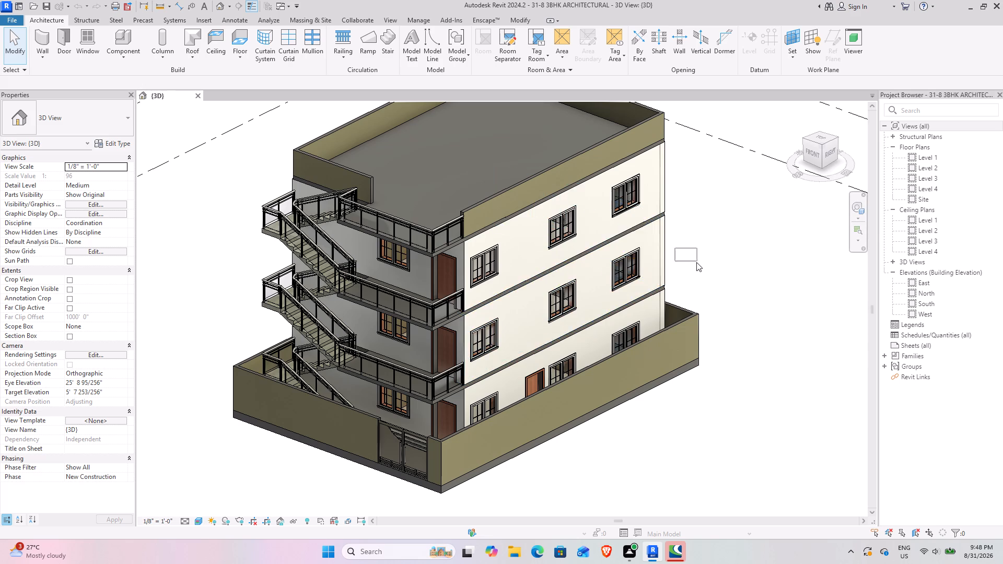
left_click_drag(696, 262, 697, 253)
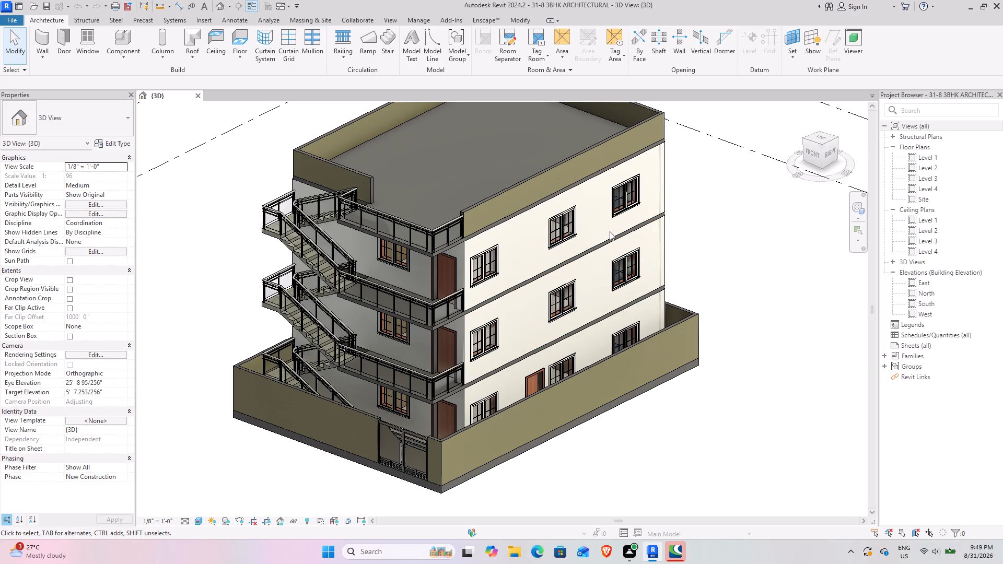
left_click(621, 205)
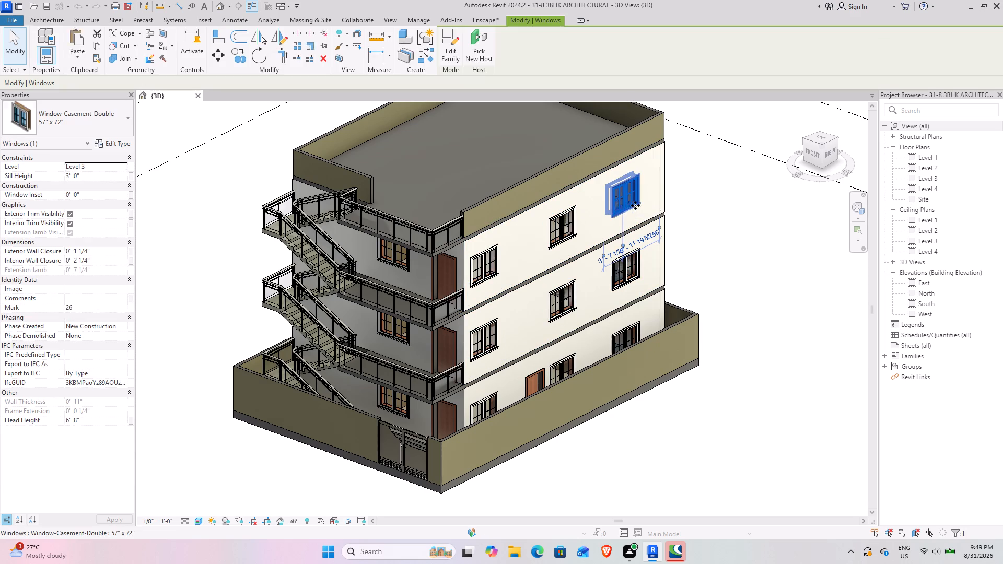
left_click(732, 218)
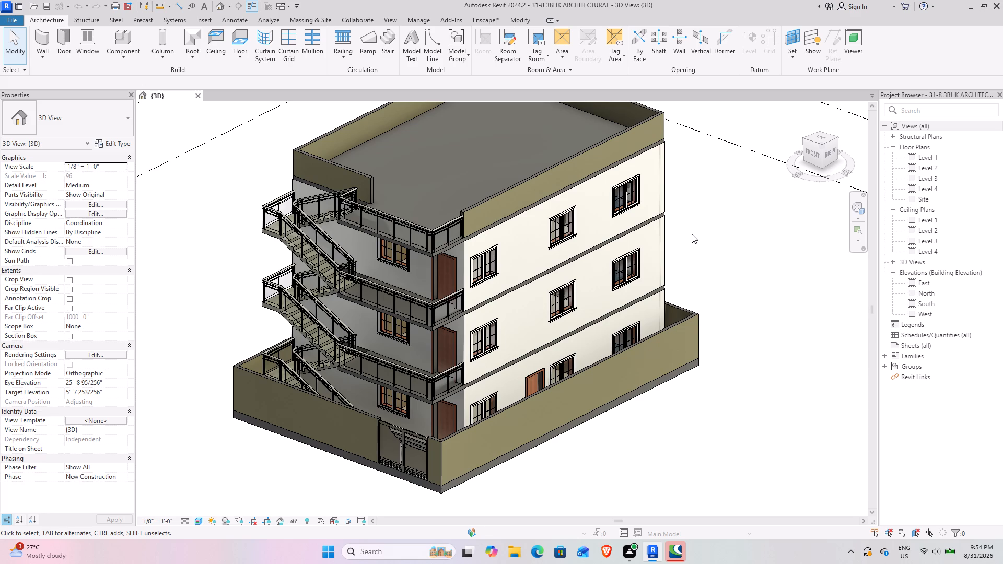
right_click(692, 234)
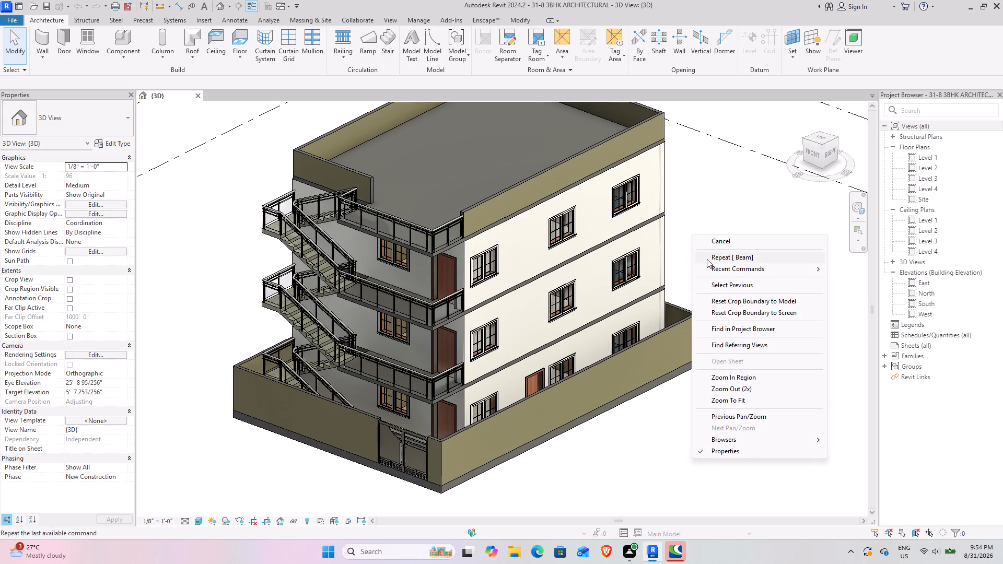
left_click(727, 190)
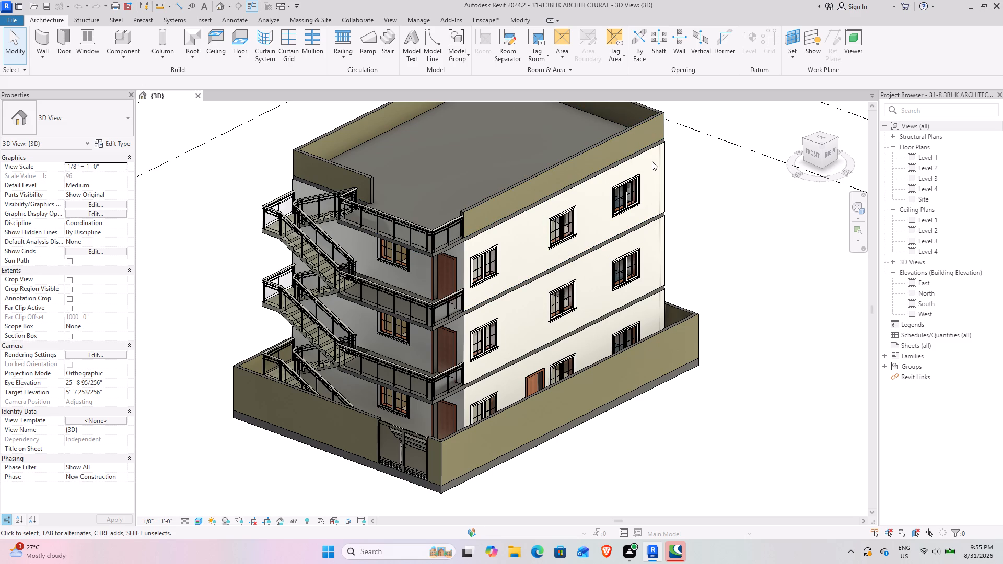
Examine the architectural building's exterior in 3D, closing in on the flat roof, its parapet and the top-floor balcony.
scroll(652, 161, "up", 1)
scroll(652, 161, "down", 3)
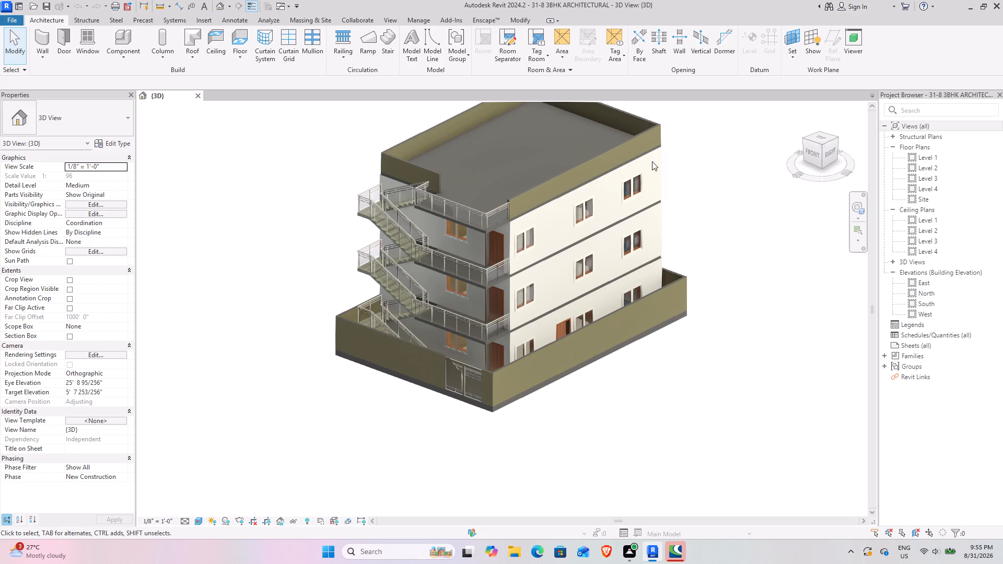
scroll(652, 161, "up", 5)
scroll(648, 167, "down", 3)
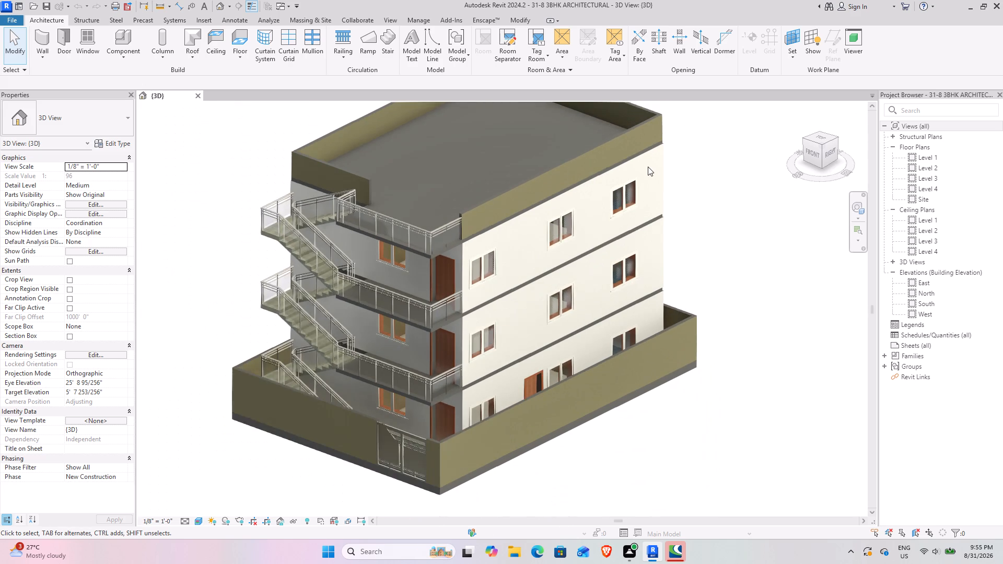
scroll(648, 167, "down", 1)
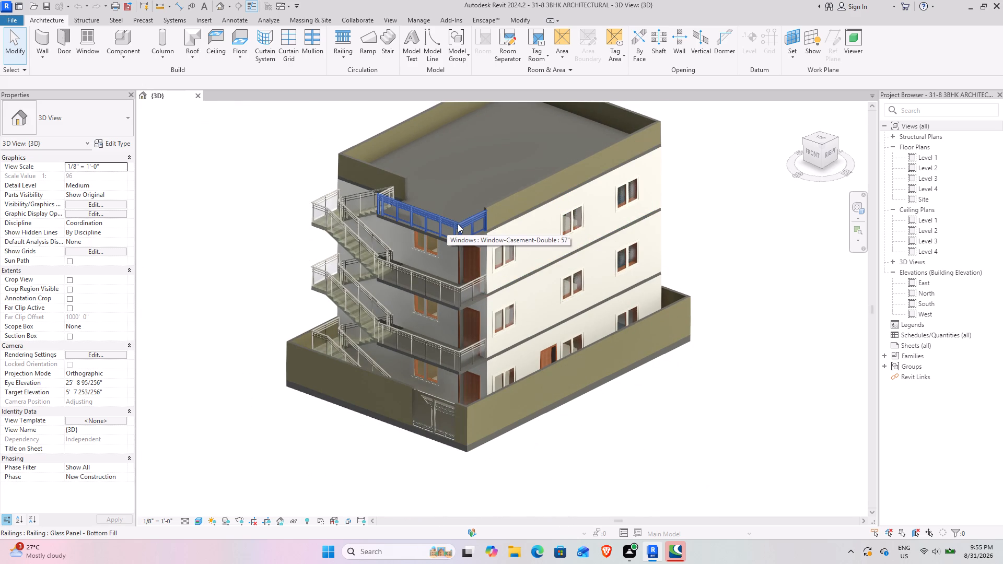
middle_click_drag(458, 224, 634, 225)
scroll(458, 224, "down", 1)
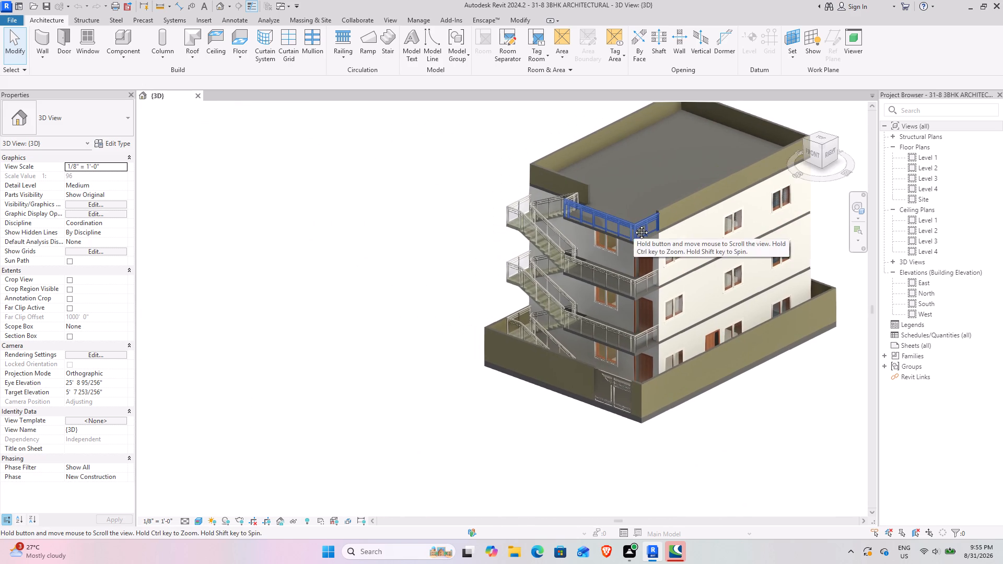
middle_click_drag(634, 225, 633, 295)
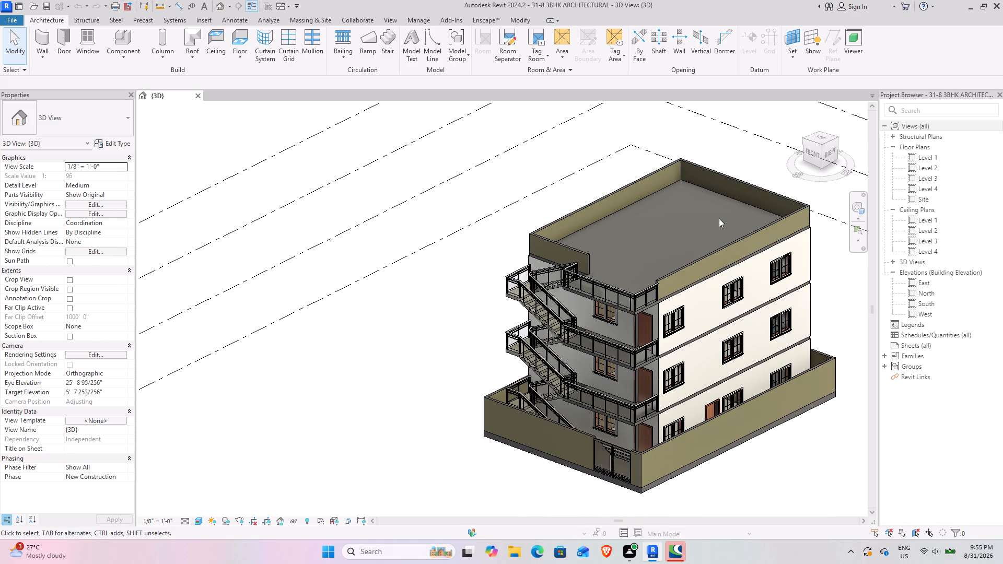
scroll(719, 218, "down", 2)
scroll(719, 218, "up", 7)
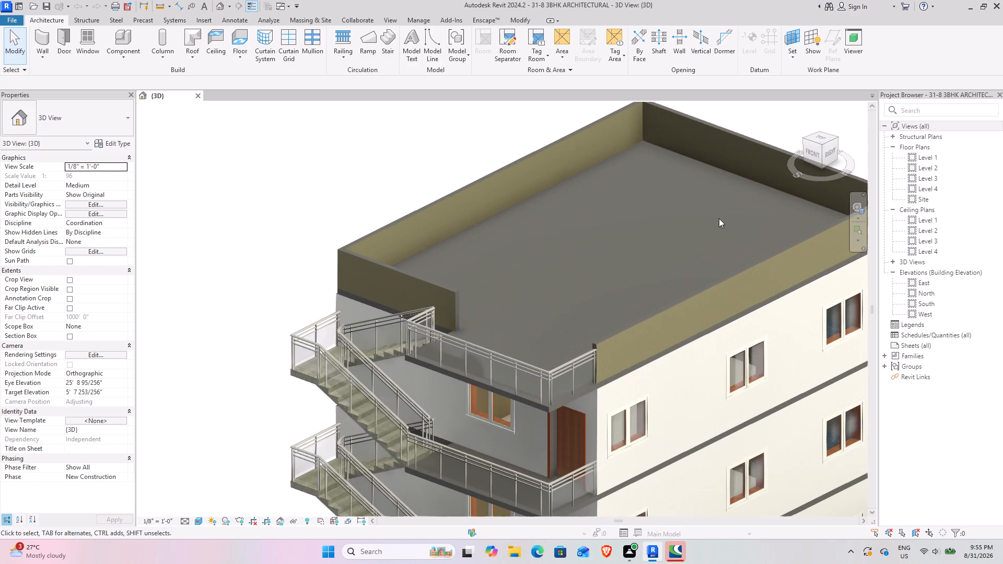
middle_click_drag(718, 218, 826, 307)
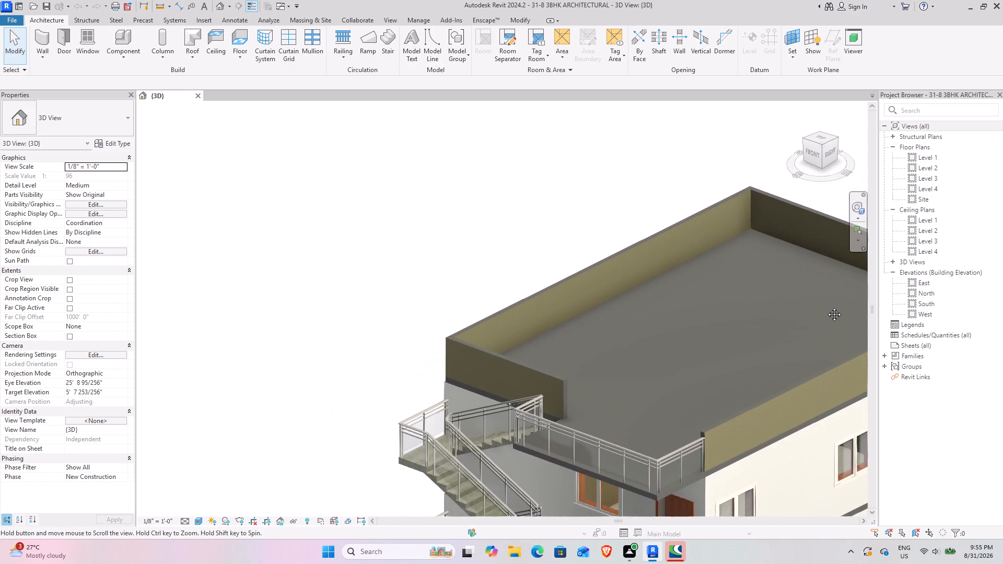
middle_click_drag(826, 307, 670, 280)
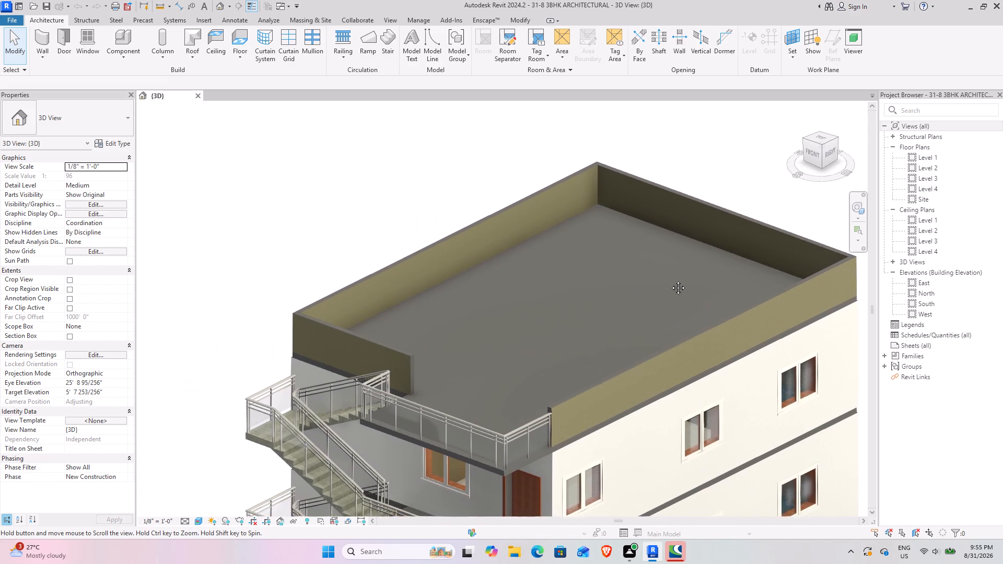
middle_click_drag(670, 280, 675, 194)
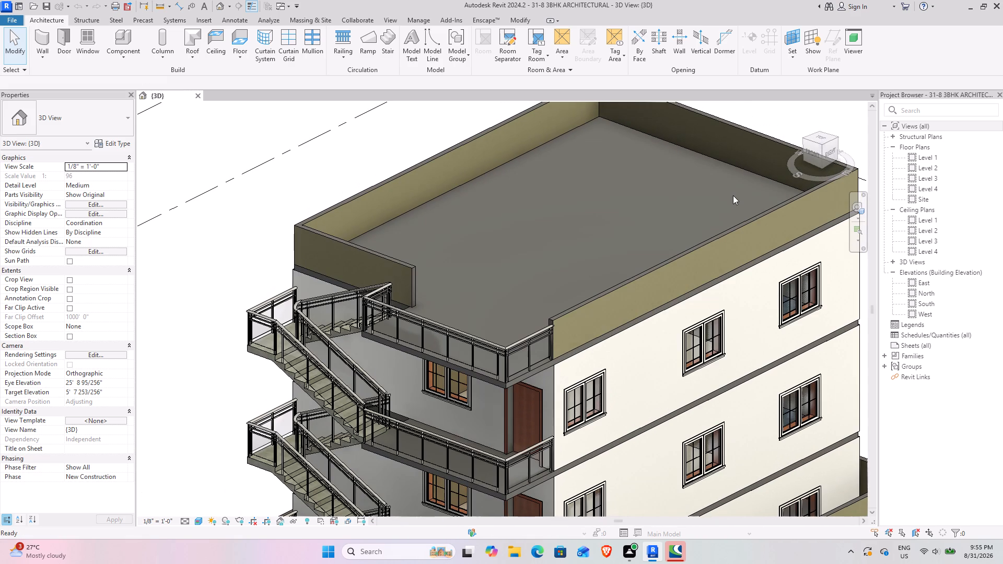
Review the whole architectural building in 3D, from the roof slab down to the compound wall and gate.
scroll(733, 195, "down", 7)
scroll(733, 195, "up", 1)
scroll(733, 195, "down", 1)
scroll(733, 195, "up", 8)
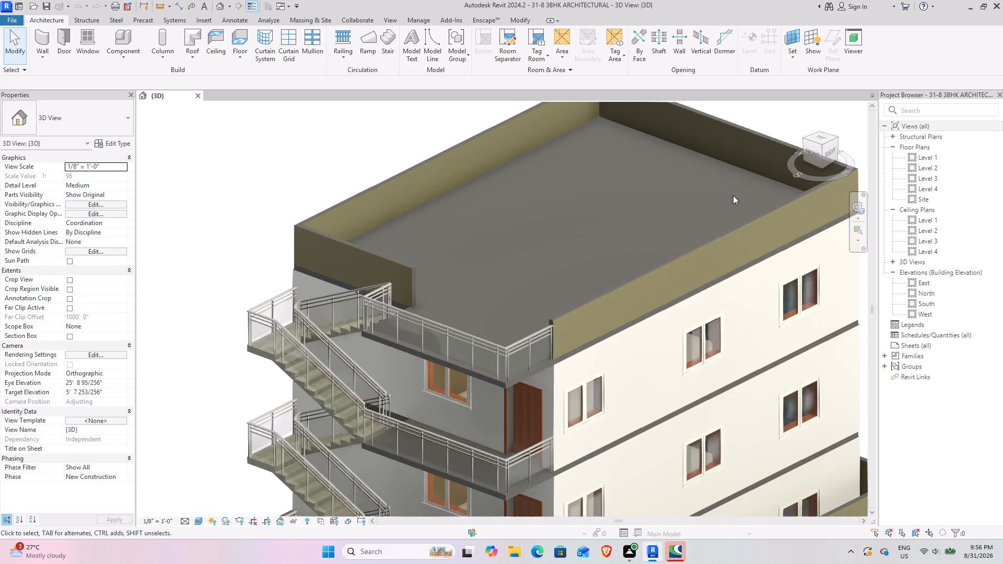
scroll(733, 195, "up", 3)
scroll(733, 195, "down", 8)
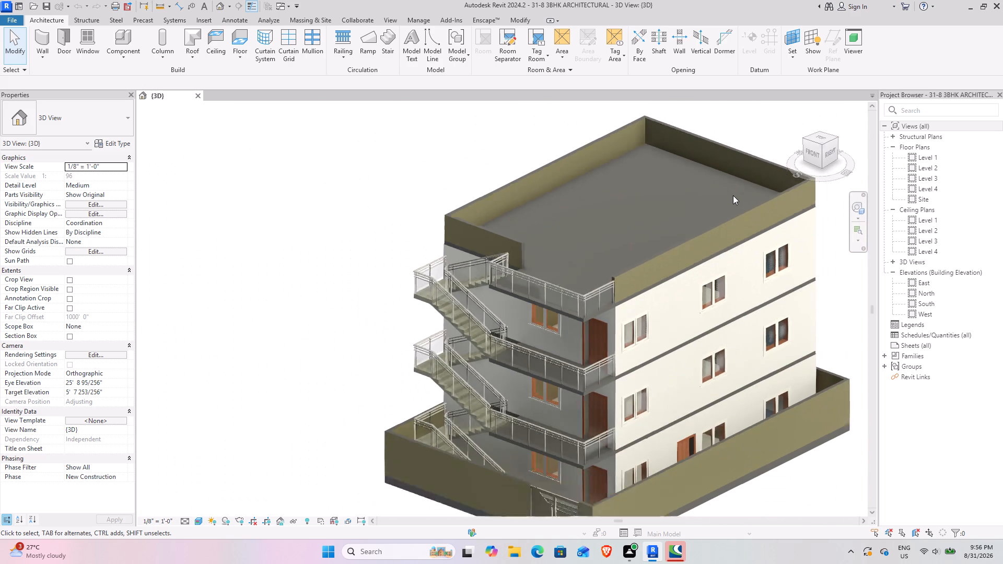
scroll(733, 195, "down", 1)
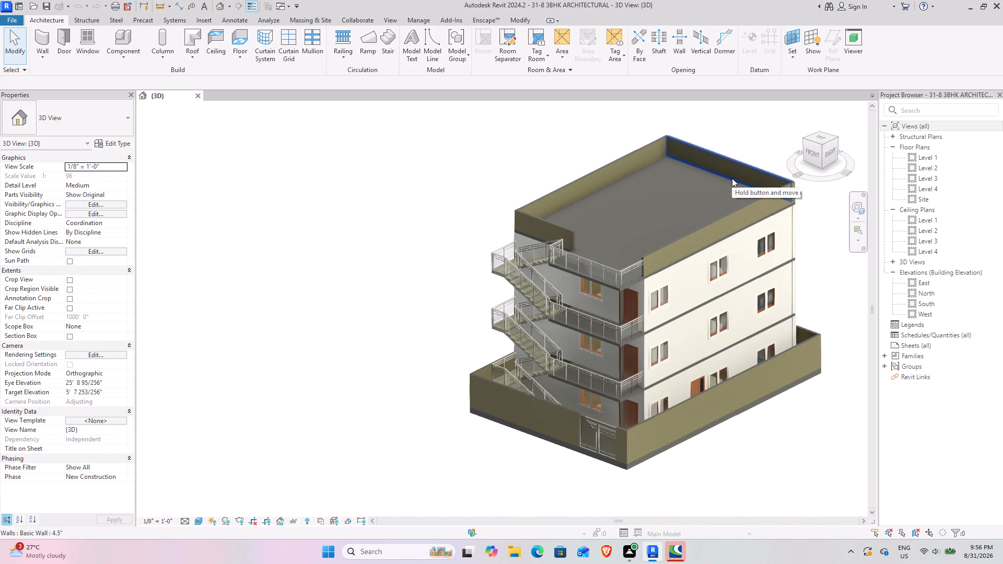
middle_click_drag(732, 178, 680, 290)
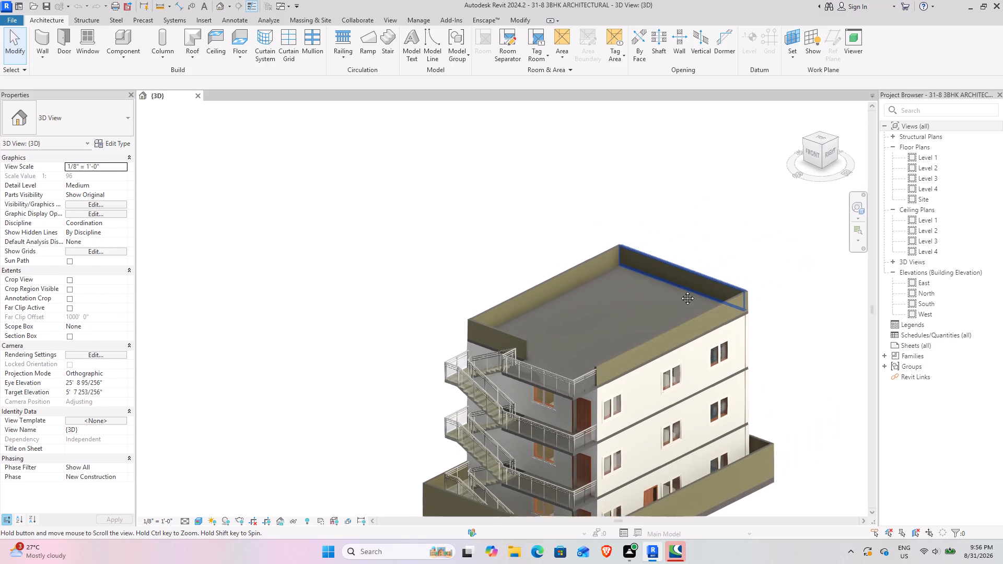
middle_click_drag(680, 290, 642, 172)
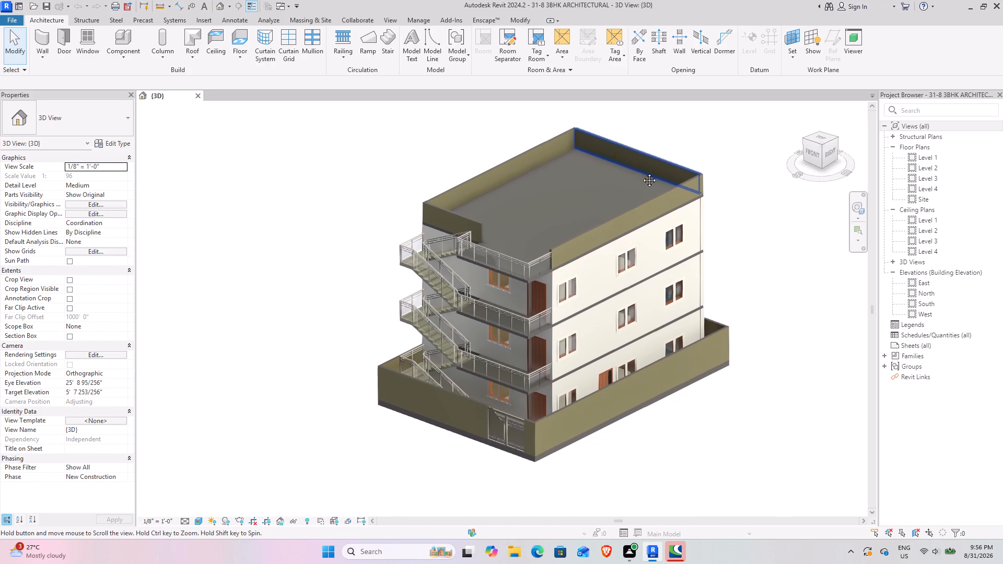
middle_click_drag(642, 172, 647, 197)
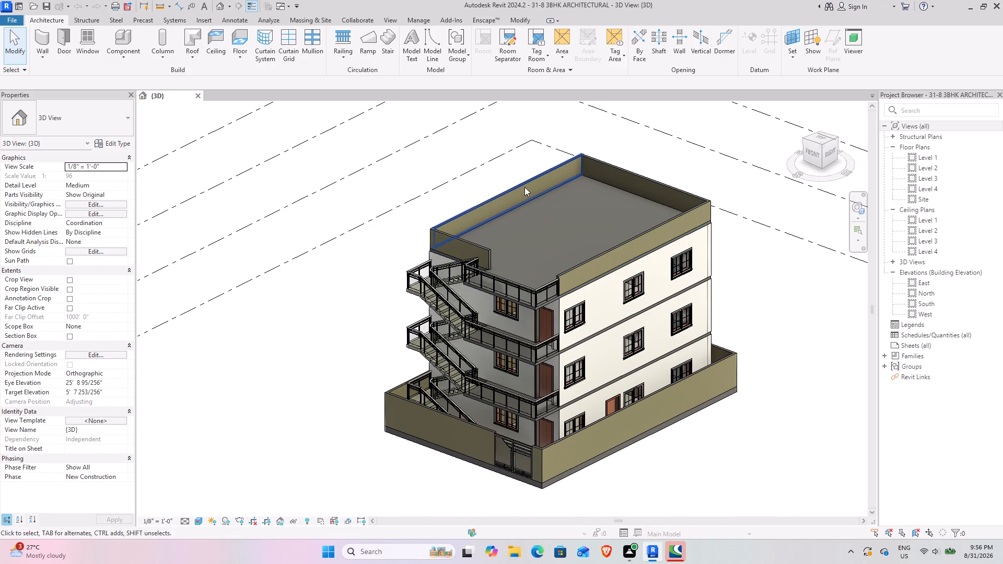
Examine the roof slab, parapet and staircase side of the architectural building in 3D, up close and as a whole.
scroll(552, 227, "up", 3)
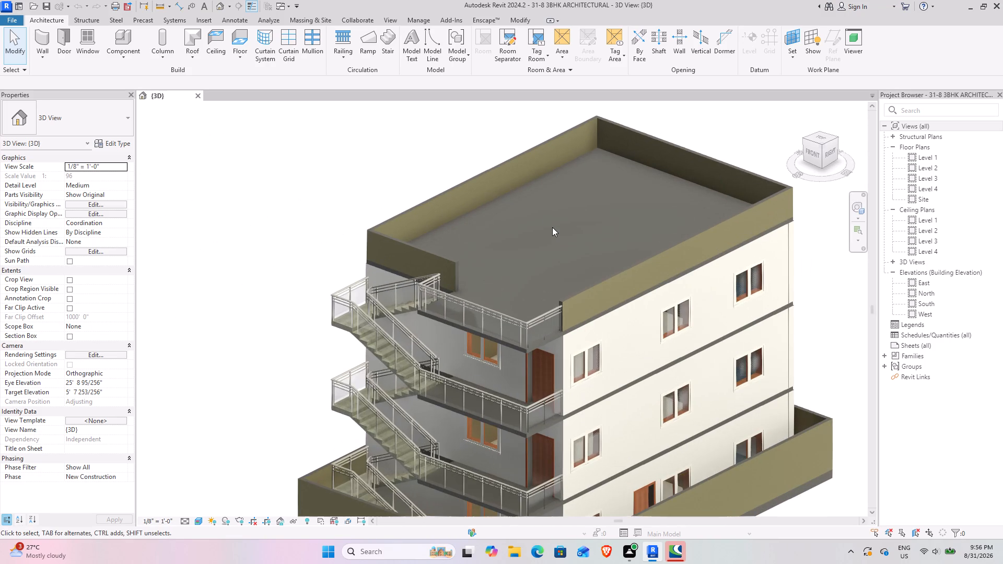
scroll(552, 227, "up", 1)
middle_click_drag(552, 227, 582, 198)
middle_click_drag(582, 198, 616, 287)
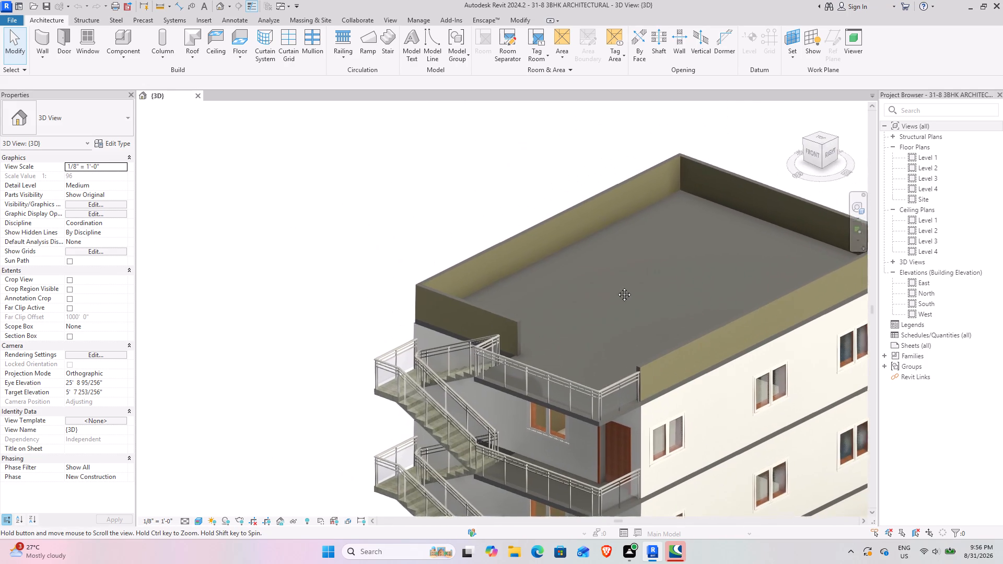
middle_click_drag(616, 287, 547, 258)
scroll(547, 258, "up", 1)
scroll(551, 256, "down", 1)
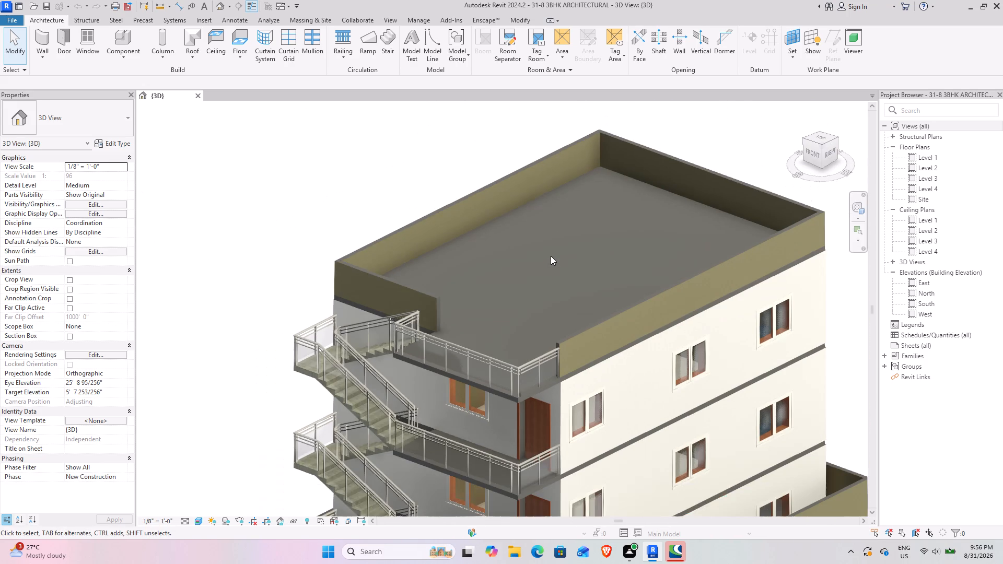
scroll(551, 256, "down", 1)
middle_click_drag(551, 255, 449, 185)
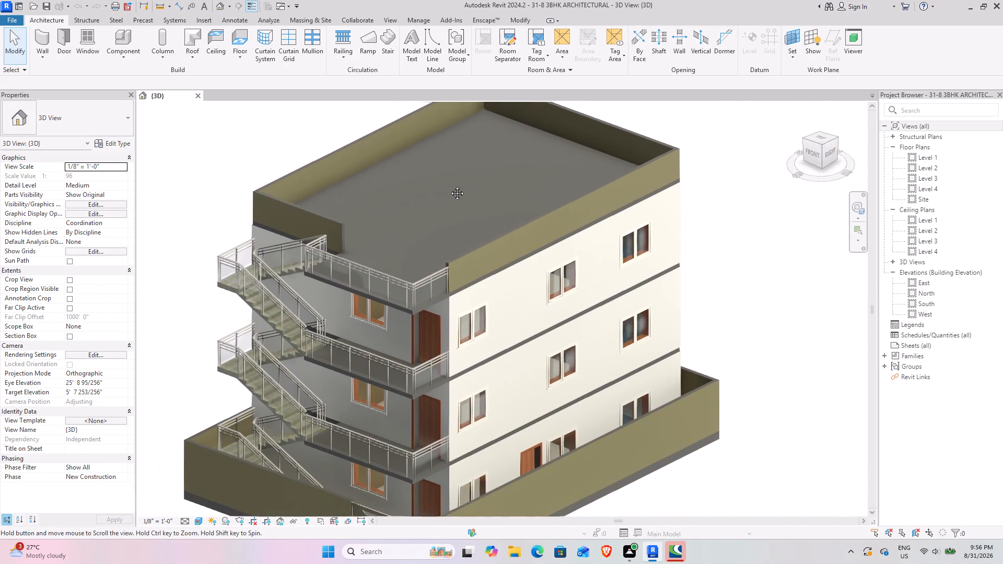
middle_click_drag(449, 185, 486, 186)
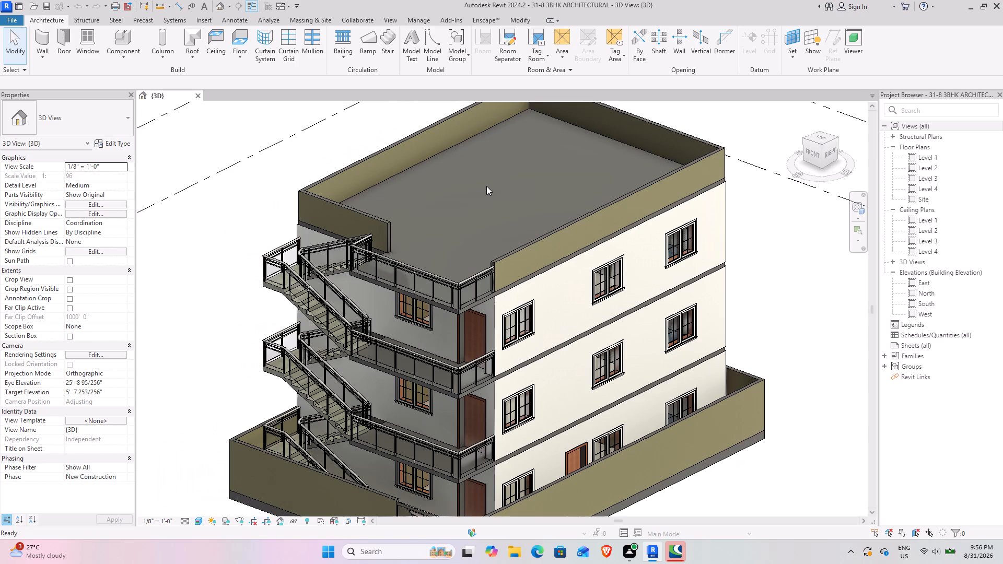
scroll(486, 186, "down", 3)
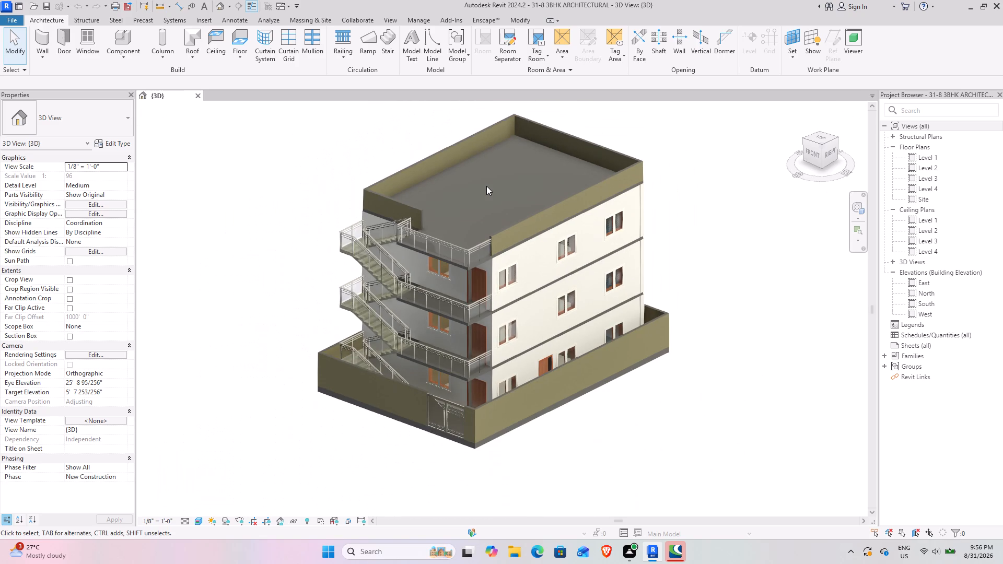
left_click(486, 186)
right_click(690, 147)
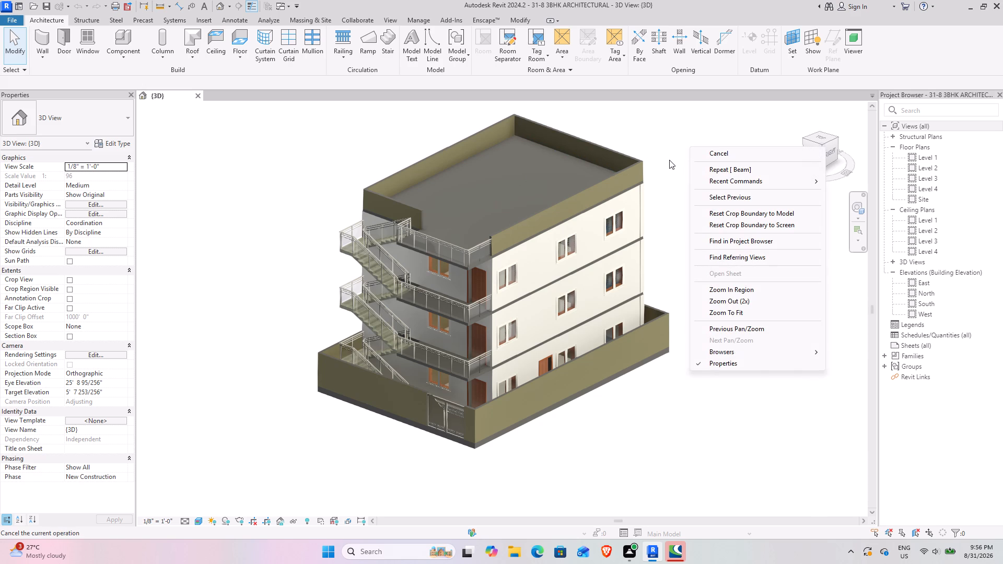
left_click(669, 160)
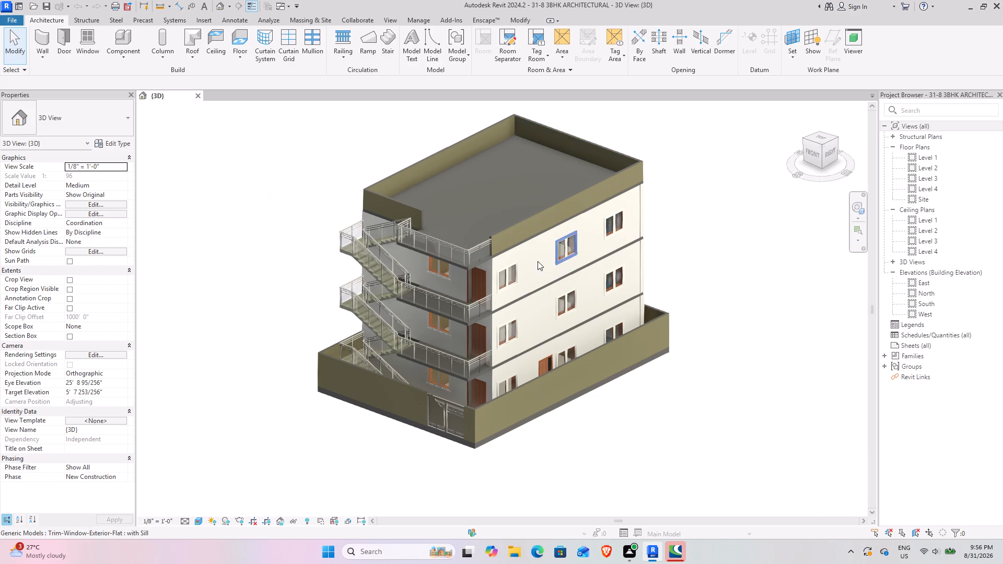
Examine the flat roof and its parapet walls in 3D, together with the upper-storey windows on the long side.
middle_click_drag(599, 246, 742, 289)
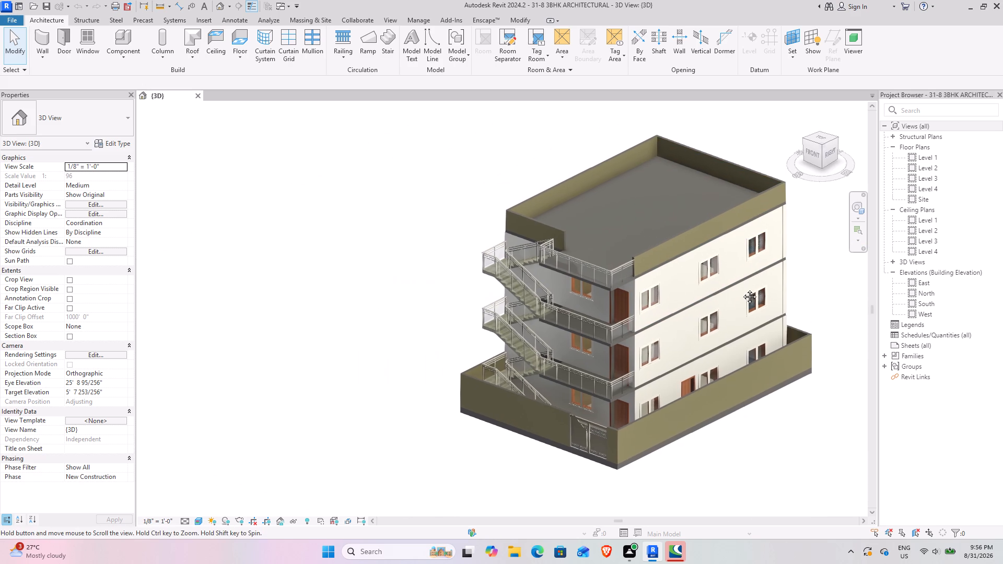
middle_click_drag(742, 289, 703, 339)
scroll(703, 339, "up", 2)
middle_click_drag(642, 351, 630, 352)
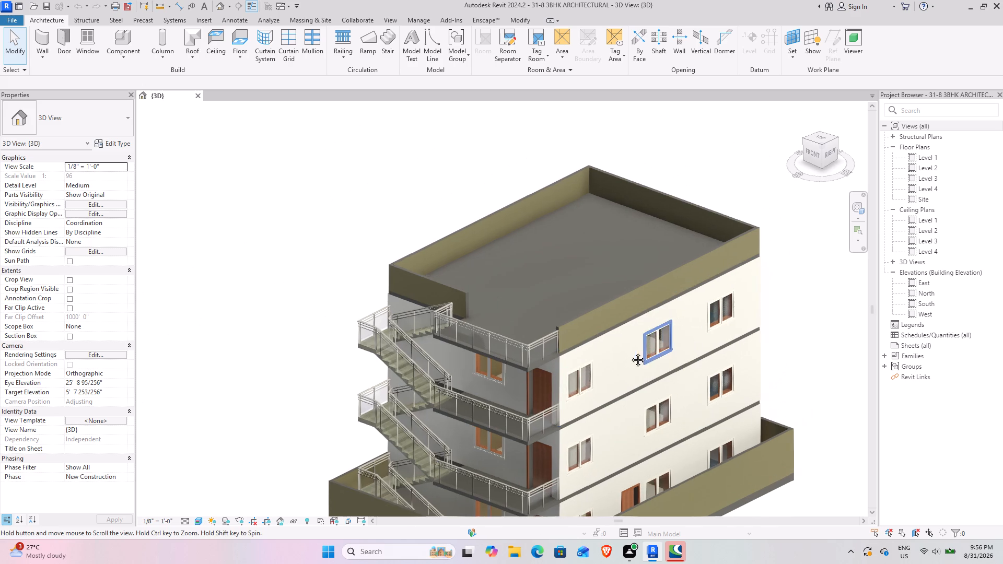
middle_click_drag(630, 352, 666, 322)
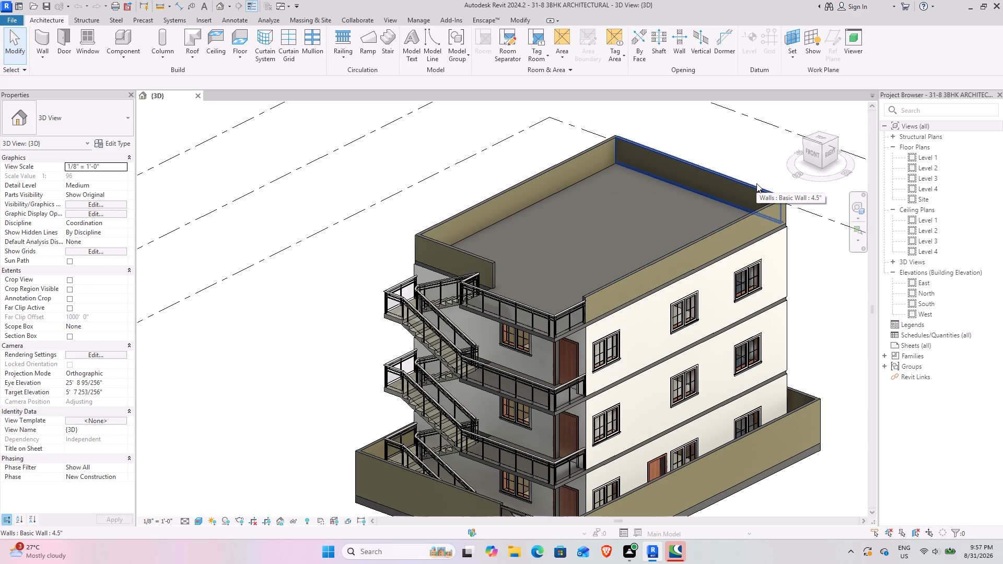
scroll(755, 183, "down", 1)
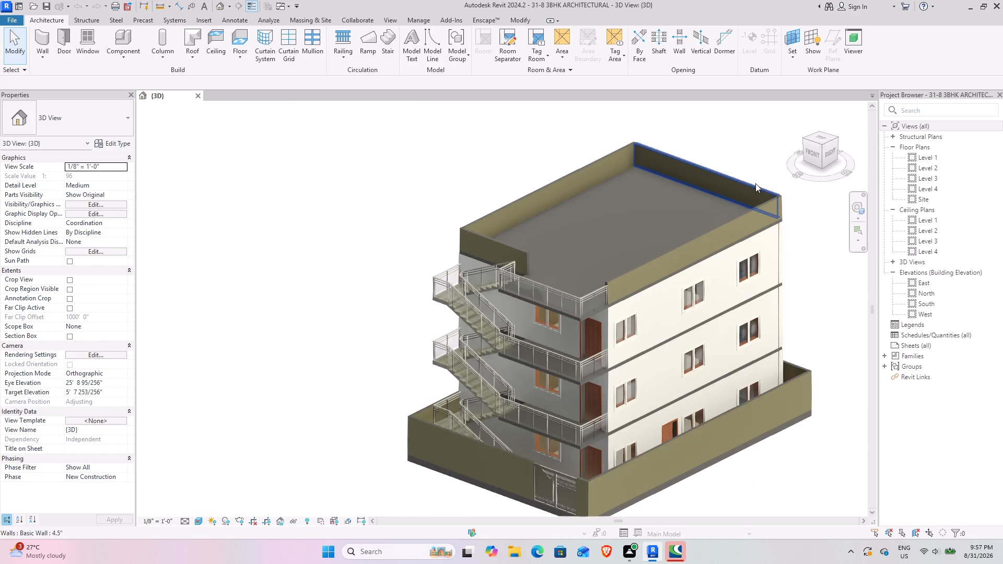
scroll(755, 183, "up", 7)
scroll(755, 183, "down", 3)
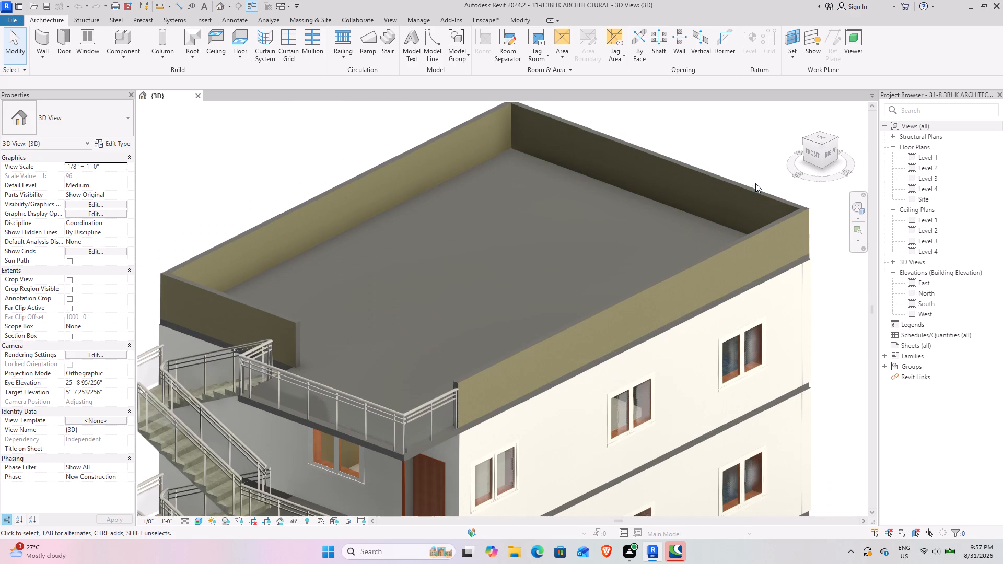
middle_click_drag(755, 183, 722, 212)
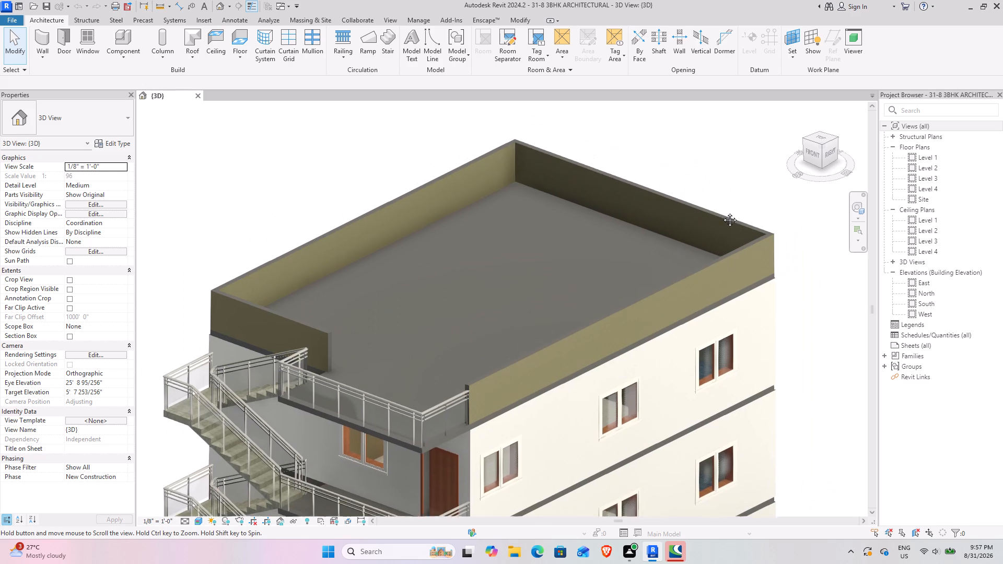
middle_click_drag(722, 212, 755, 225)
scroll(756, 225, "up", 2)
scroll(756, 225, "down", 2)
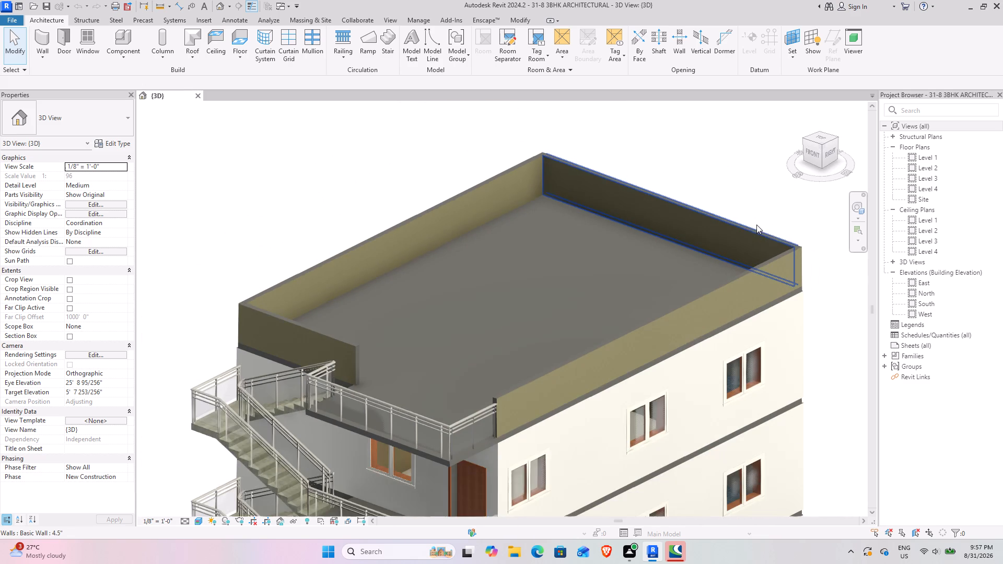
scroll(748, 226, "down", 1)
middle_click_drag(709, 236, 565, 211)
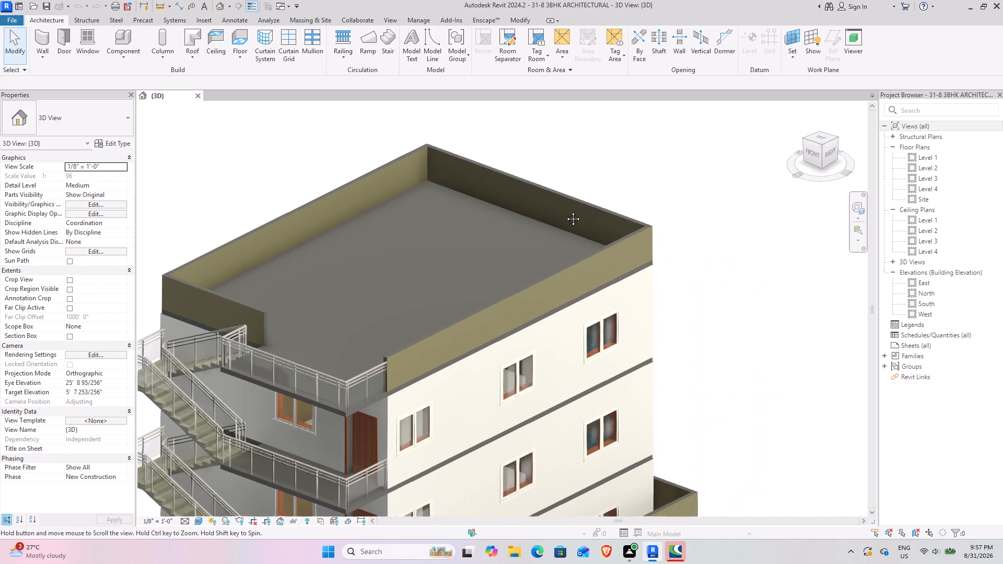
middle_click_drag(565, 211, 756, 100)
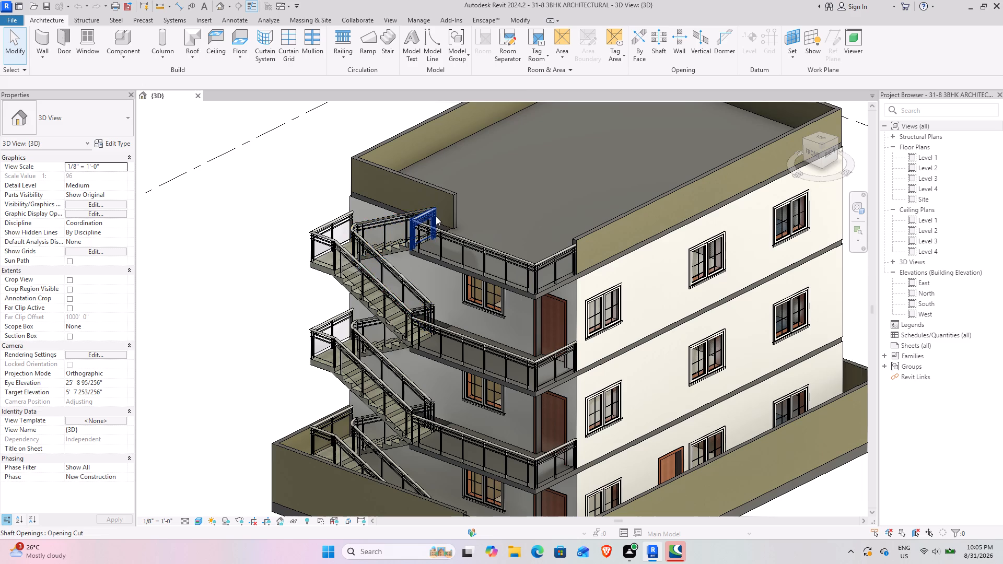
Examine the top-floor balcony's glass-panel railing up close in 3D and inspect the exterior trim of the adjacent top-storey window.
scroll(436, 216, "up", 4)
scroll(436, 216, "down", 9)
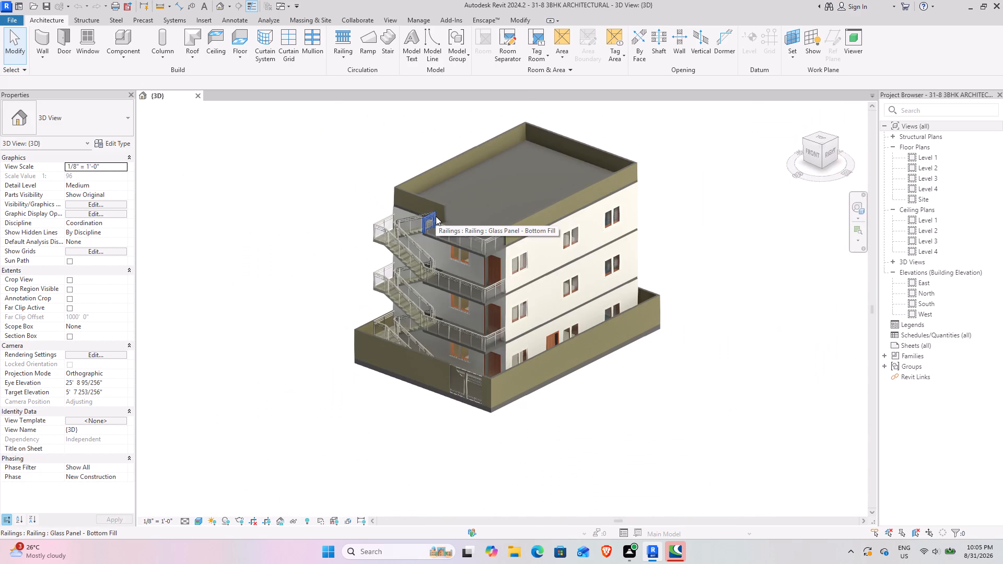
scroll(436, 216, "up", 3)
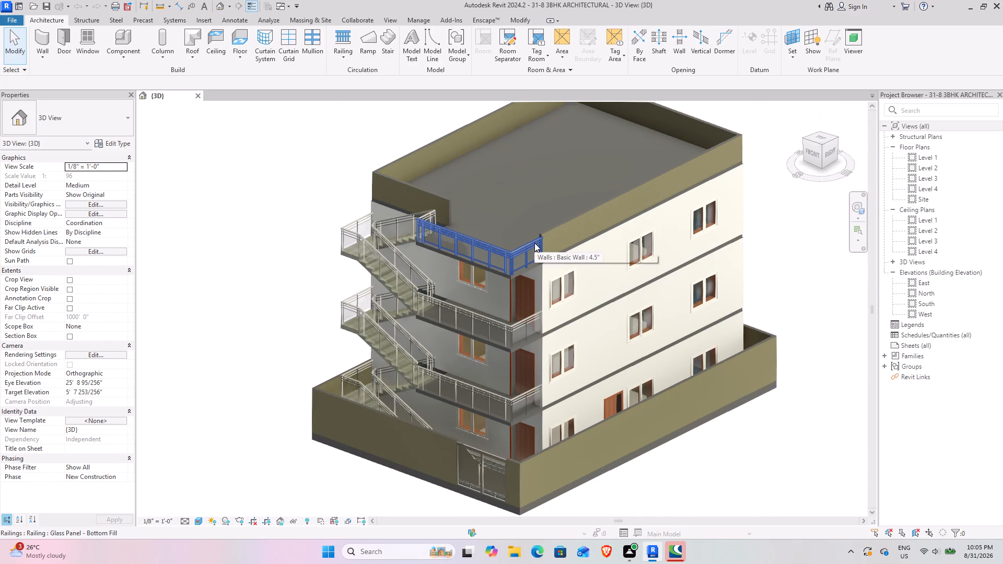
scroll(534, 243, "up", 7)
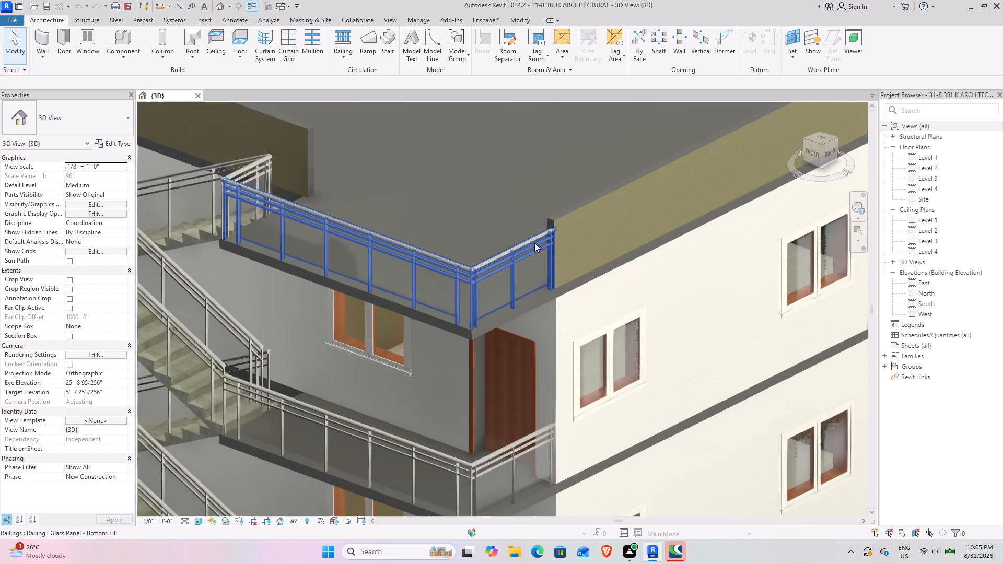
scroll(534, 243, "up", 1)
scroll(534, 243, "down", 2)
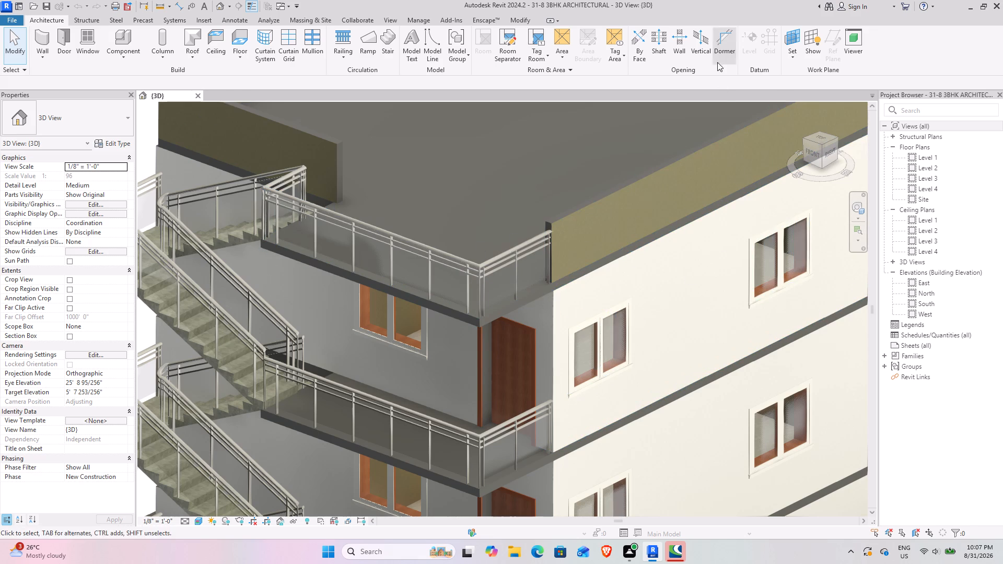
left_click(608, 303)
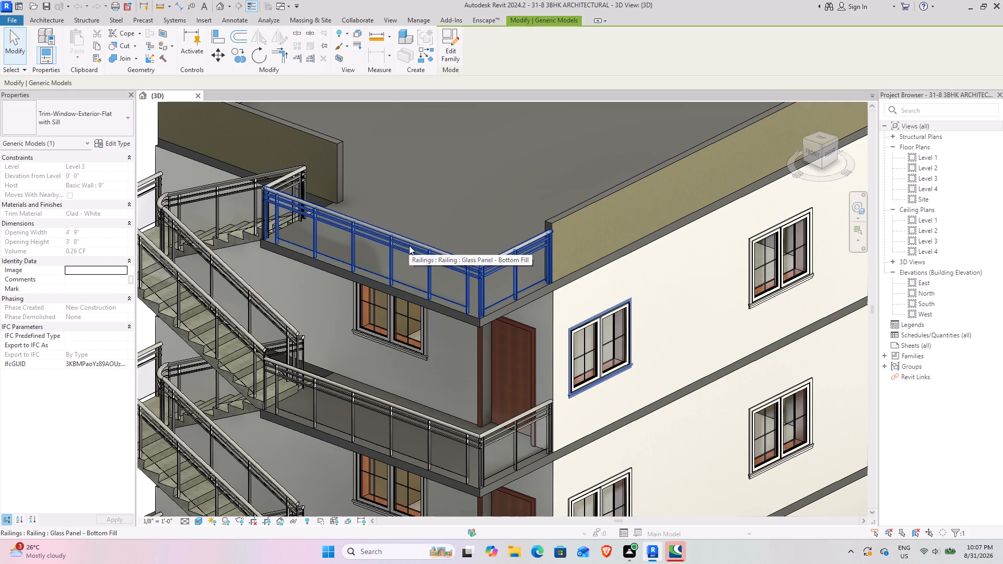
scroll(409, 246, "down", 3)
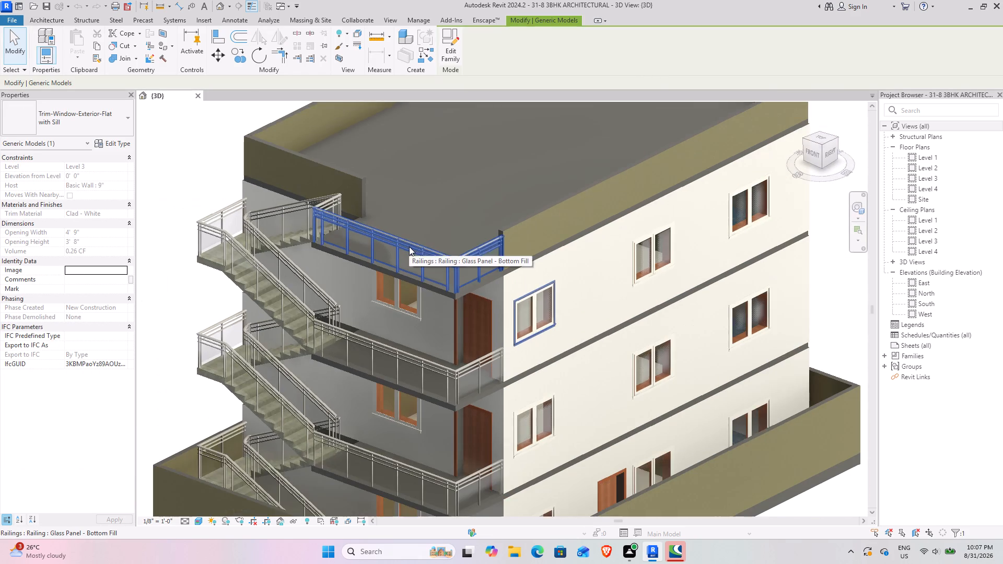
scroll(409, 246, "down", 3)
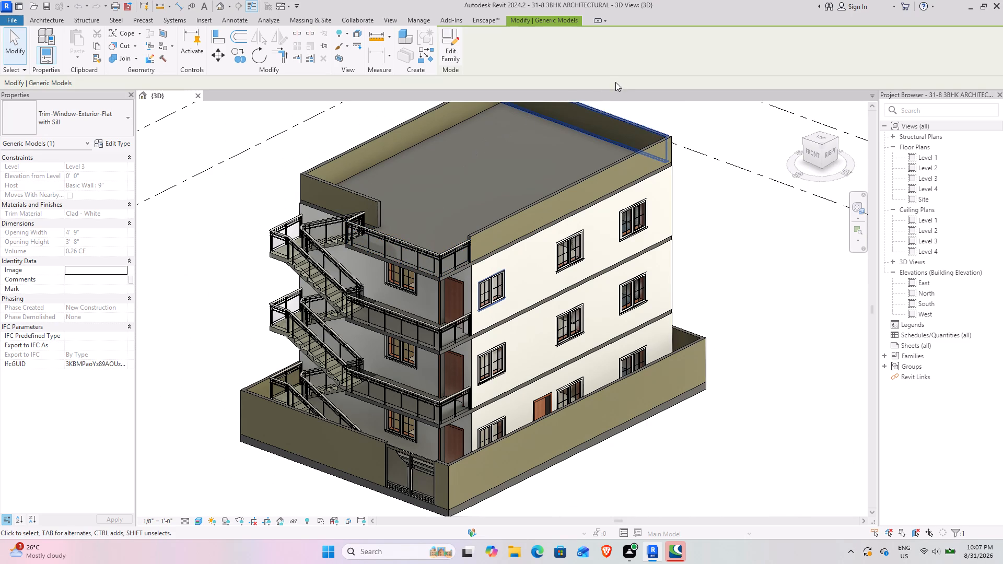
left_click(783, 278)
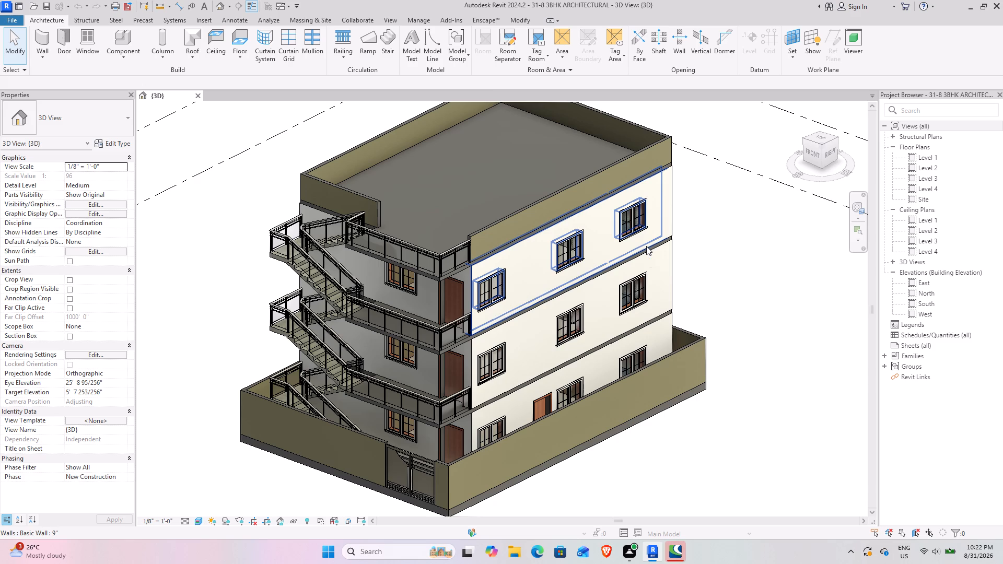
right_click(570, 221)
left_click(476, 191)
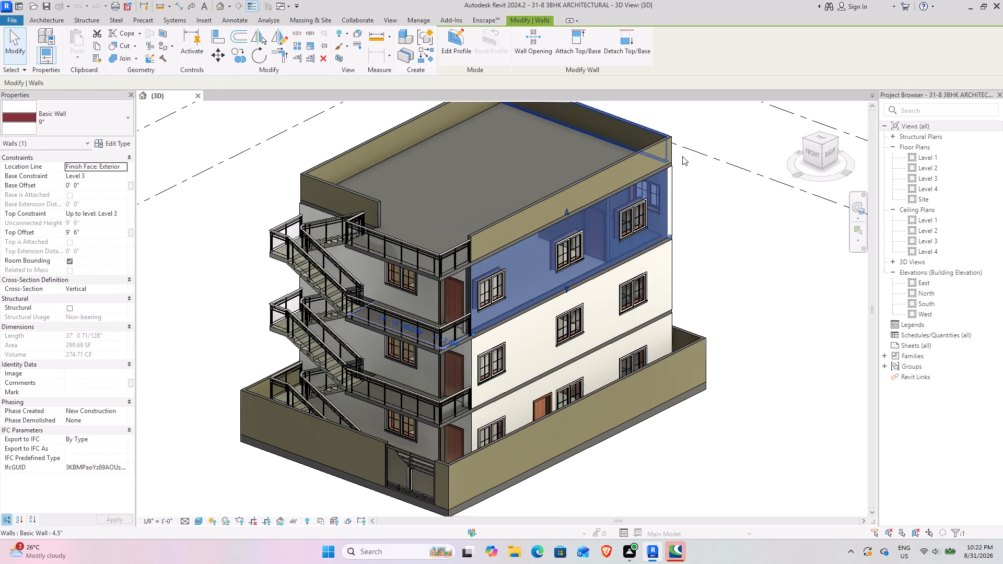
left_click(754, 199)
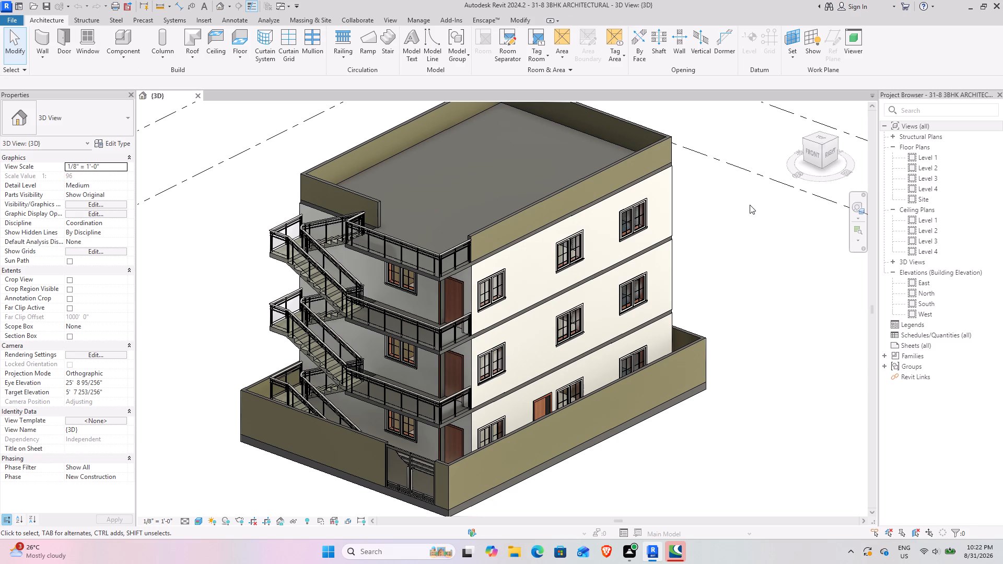
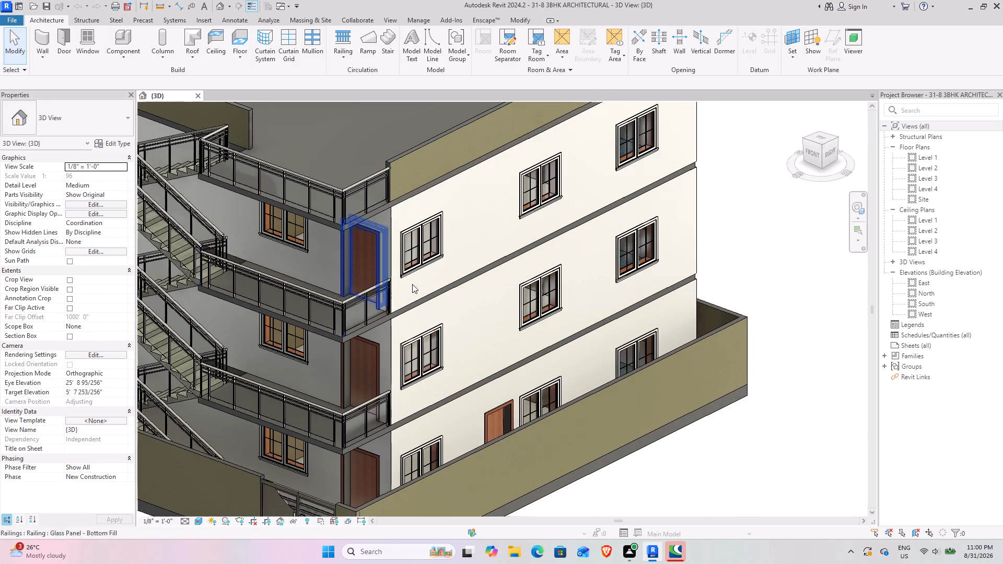
Create a new schedule of building components for the Walls category in the New Construction phase.
double_click(937, 344)
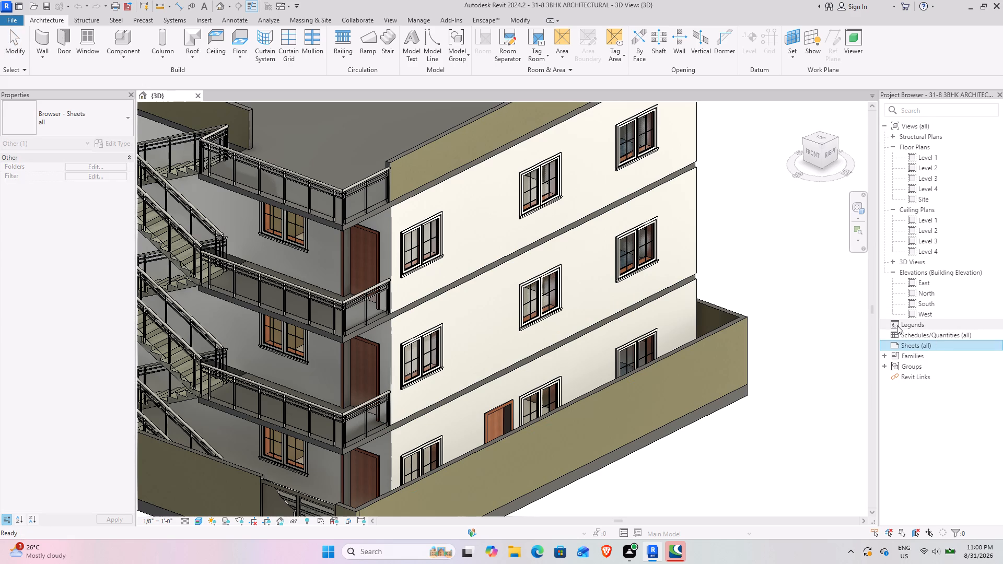
double_click(936, 334)
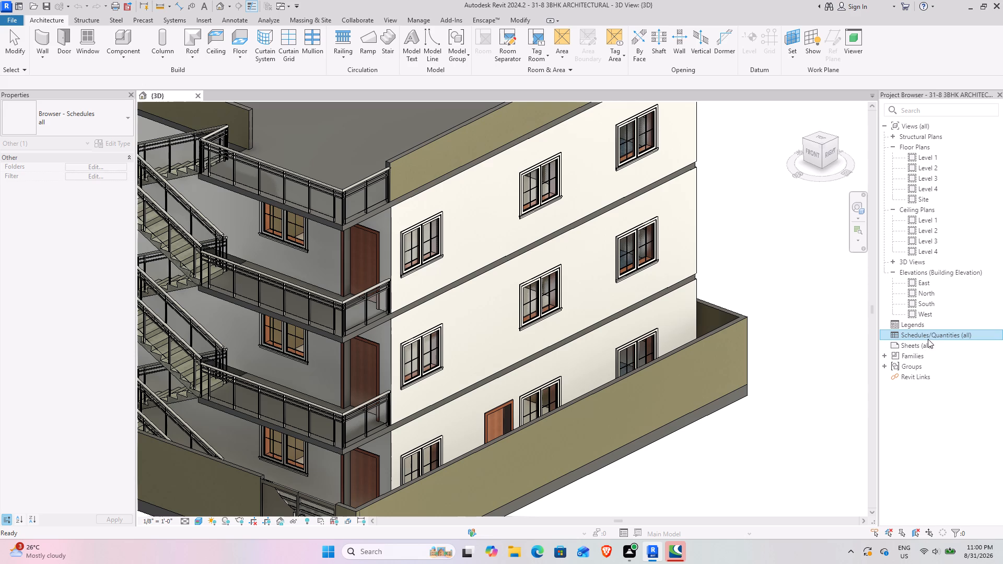
left_click(928, 337)
triple_click(928, 337)
triple_click(942, 331)
triple_click(942, 331)
triple_click(893, 334)
triple_click(893, 334)
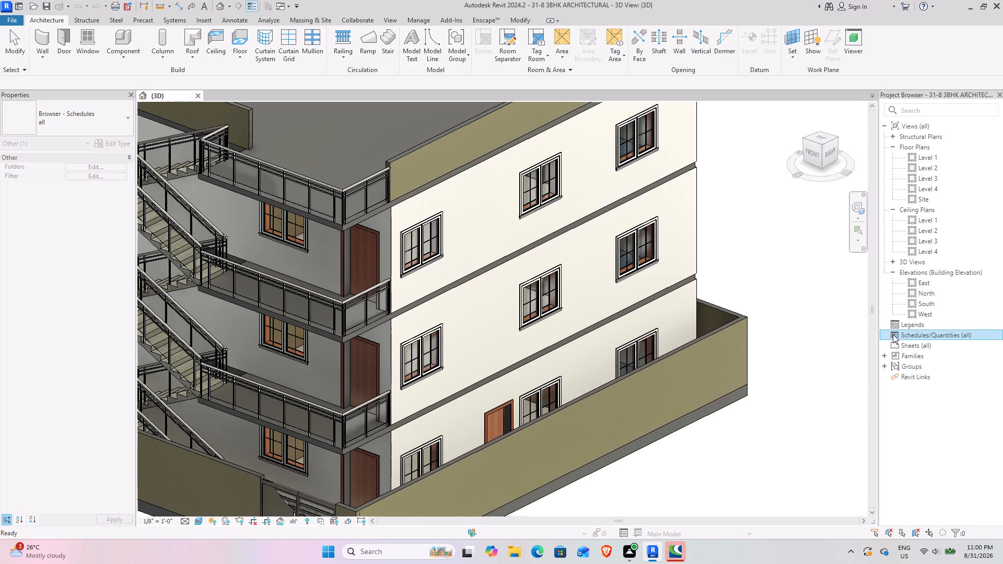
left_click(893, 334)
right_click(893, 334)
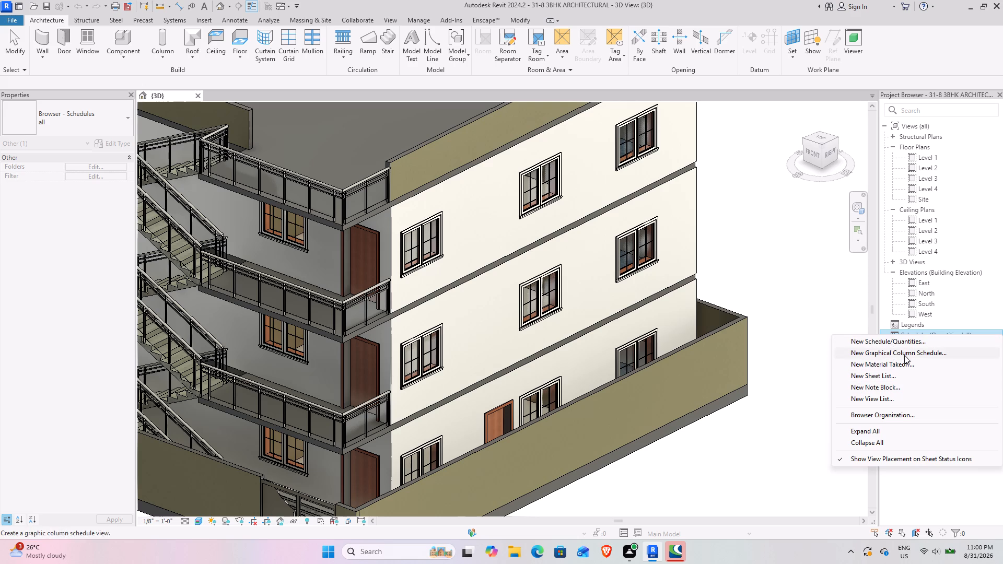
left_click(902, 344)
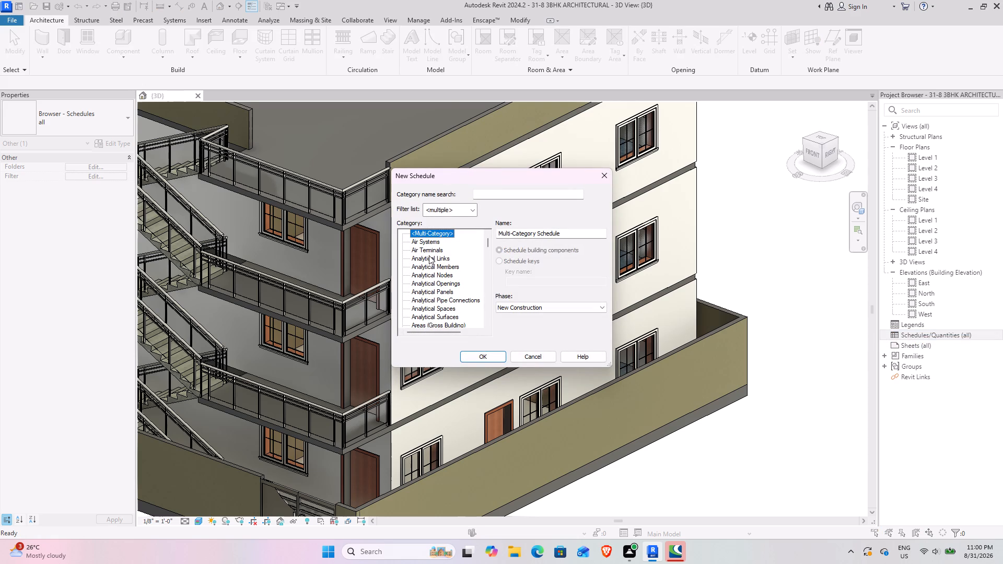
scroll(429, 258, "down", 3)
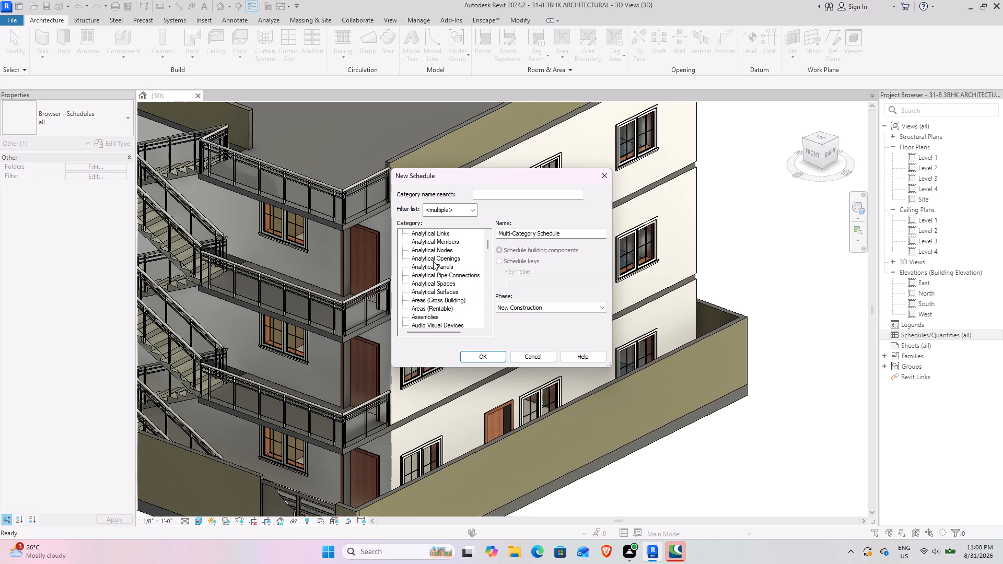
left_click(433, 261)
key("w")
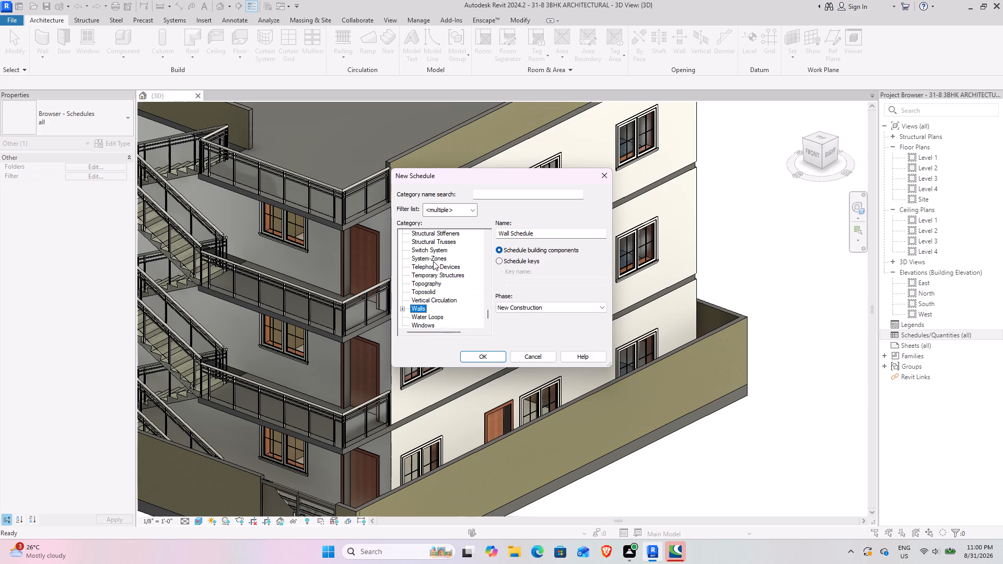
left_click(488, 356)
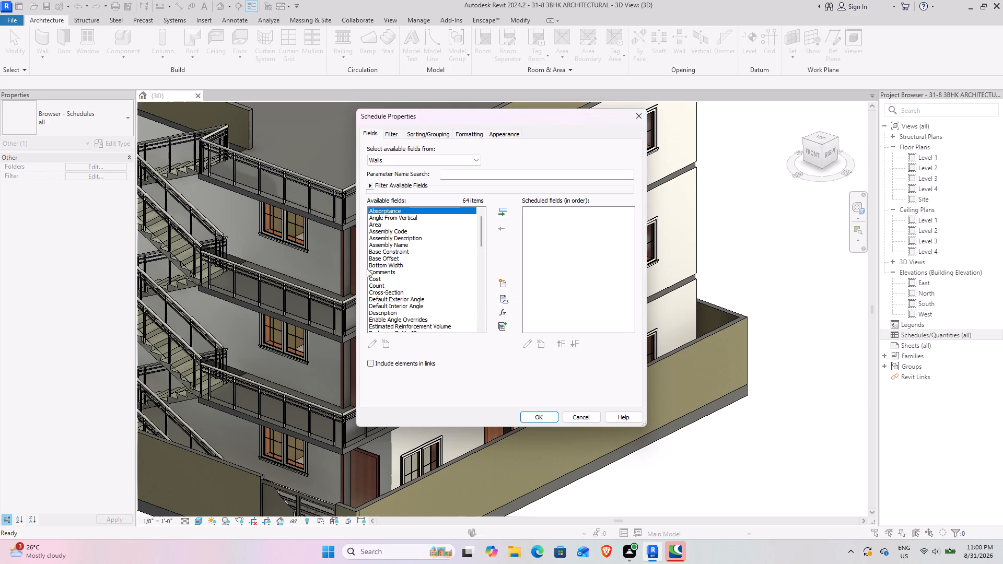
Add the Area and Volume fields to the wall schedule, in that order.
left_click(377, 223)
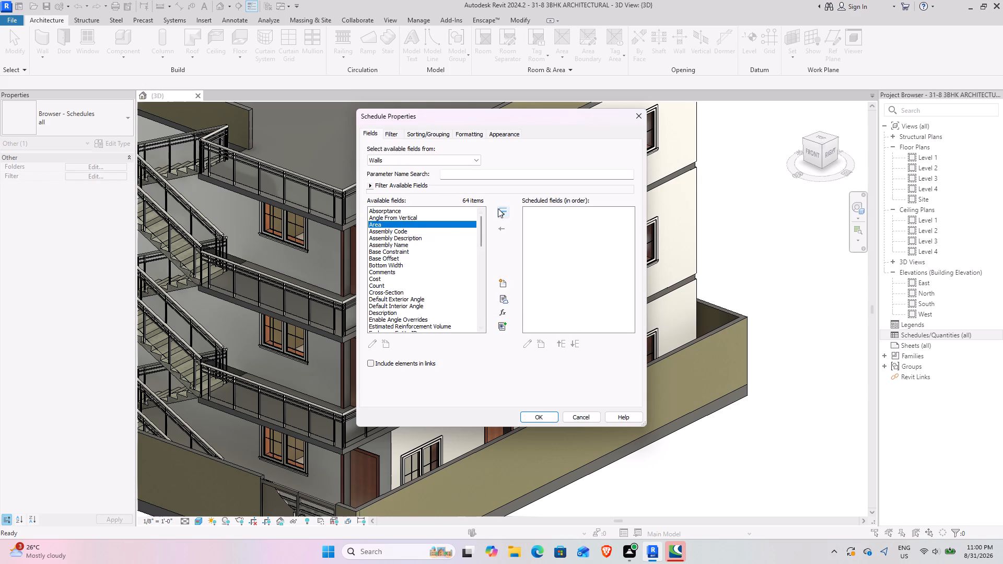
left_click(498, 208)
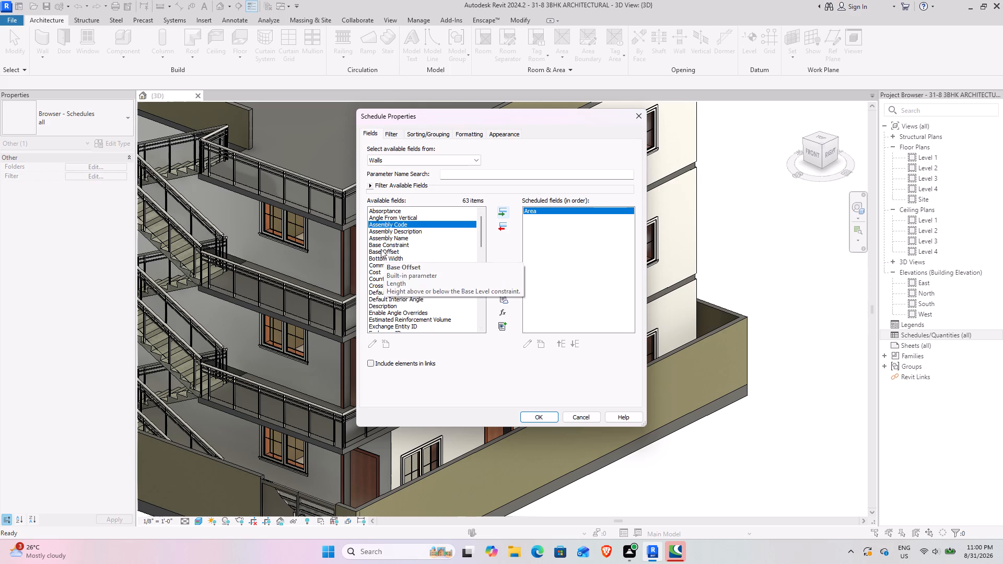
scroll(386, 284, "down", 3)
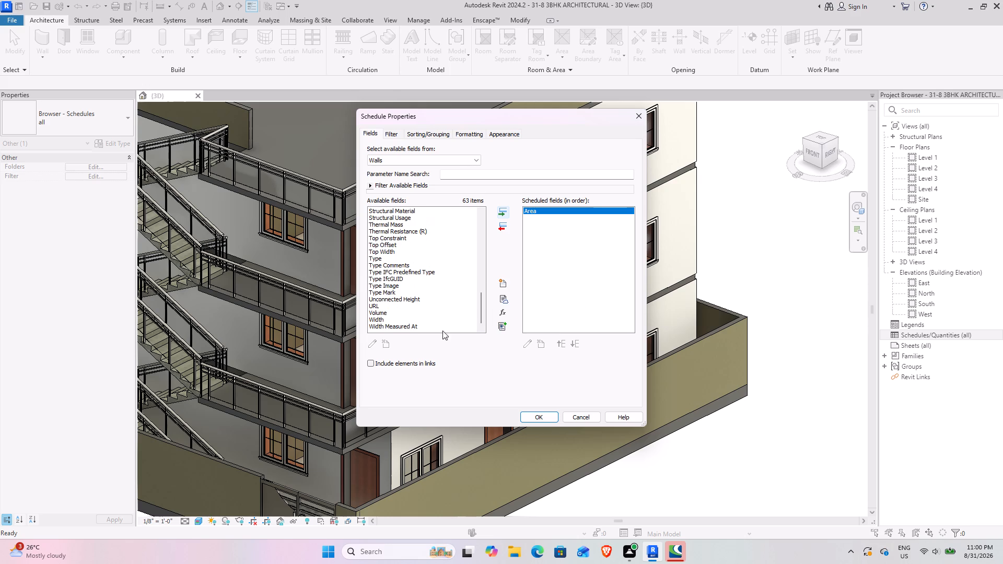
scroll(418, 313, "down", 2)
left_click(394, 315)
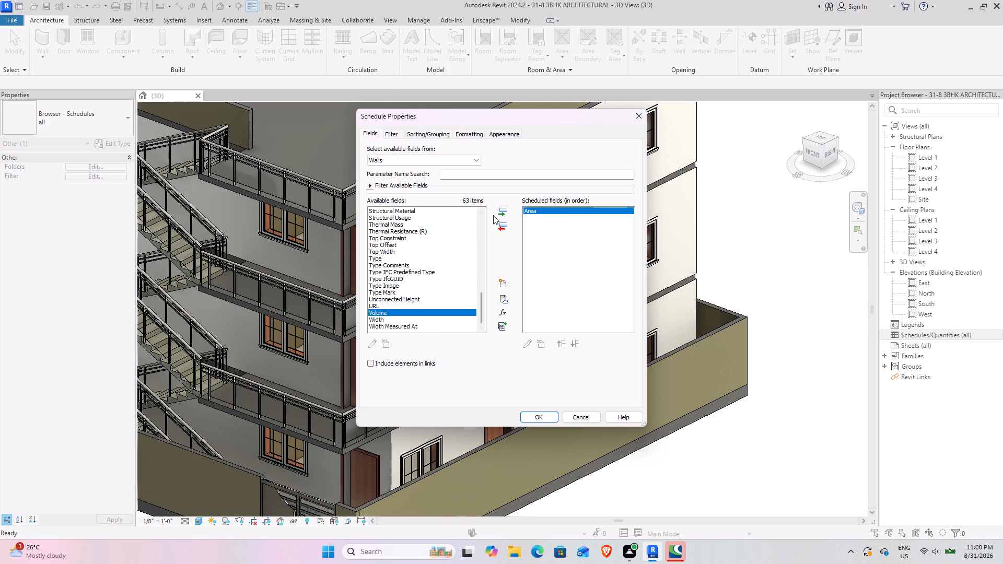
left_click(504, 211)
Check the remaining available fields and the filter, sorting, formatting and appearance settings, and generate the wall schedule.
scroll(398, 305, "down", 3)
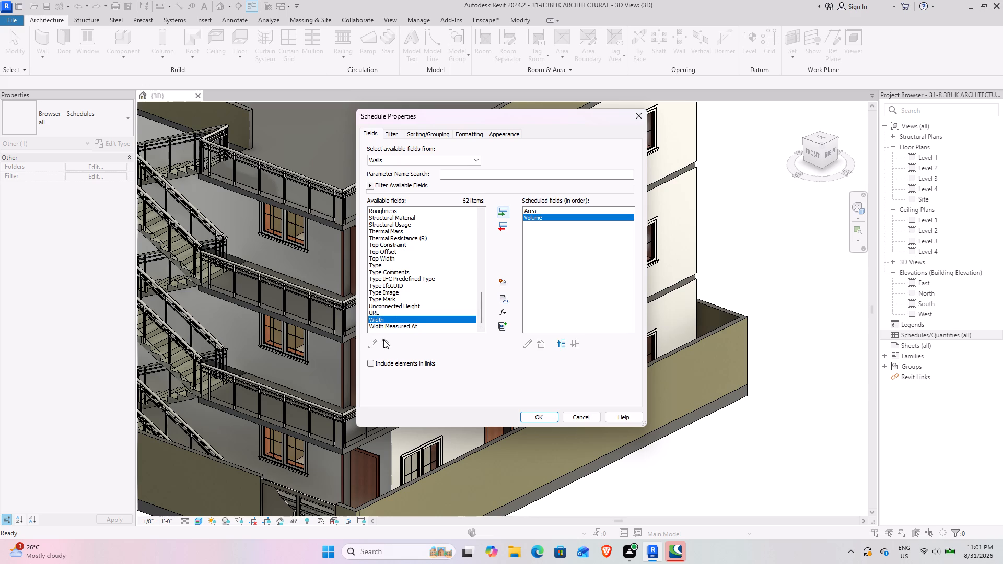
scroll(412, 306, "up", 2)
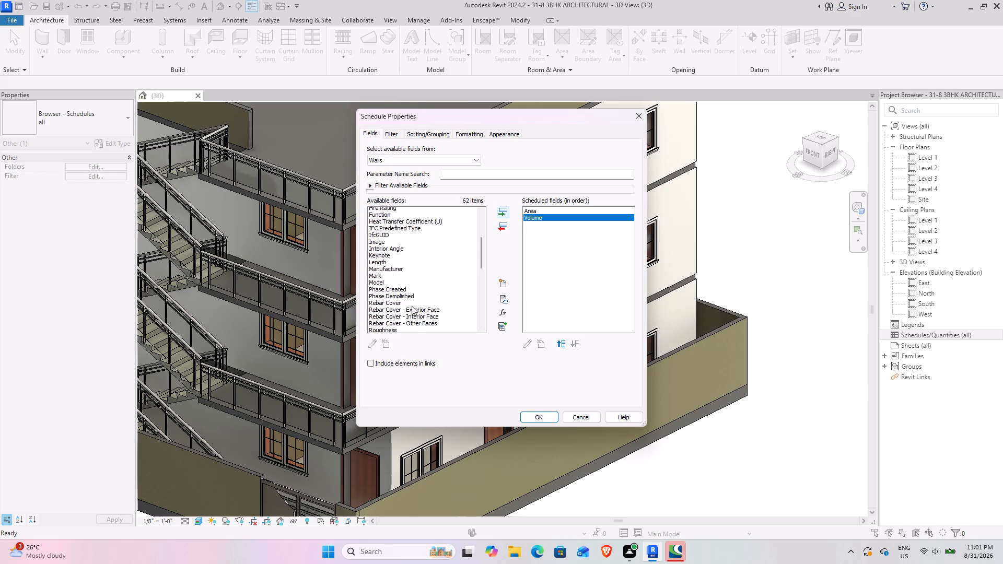
scroll(412, 306, "up", 6)
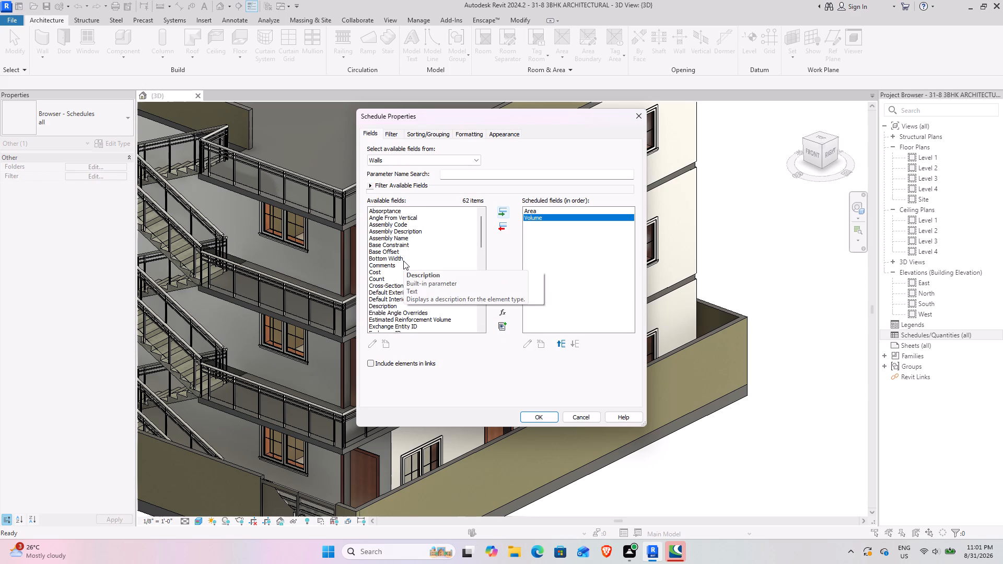
scroll(403, 261, "down", 4)
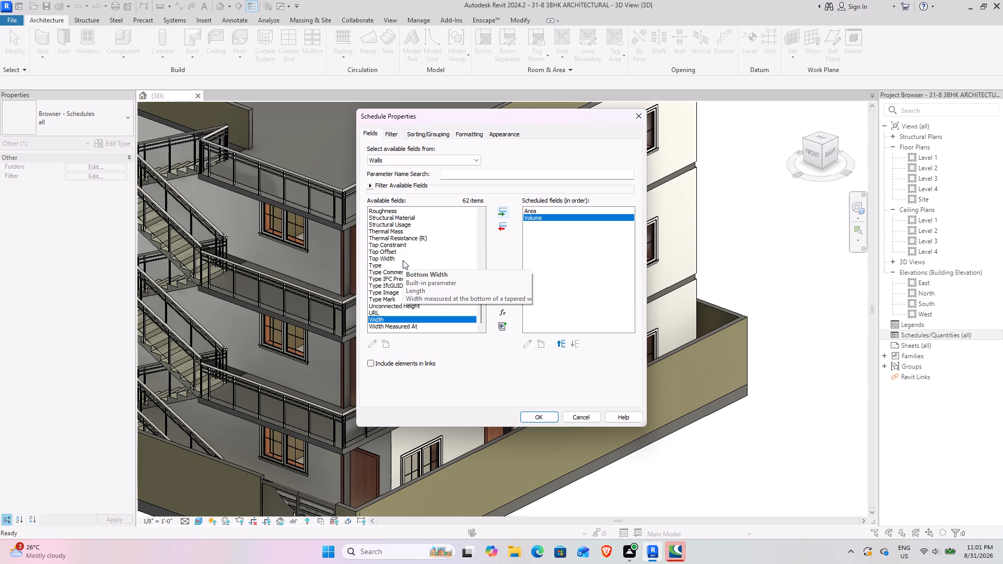
scroll(403, 260, "down", 3)
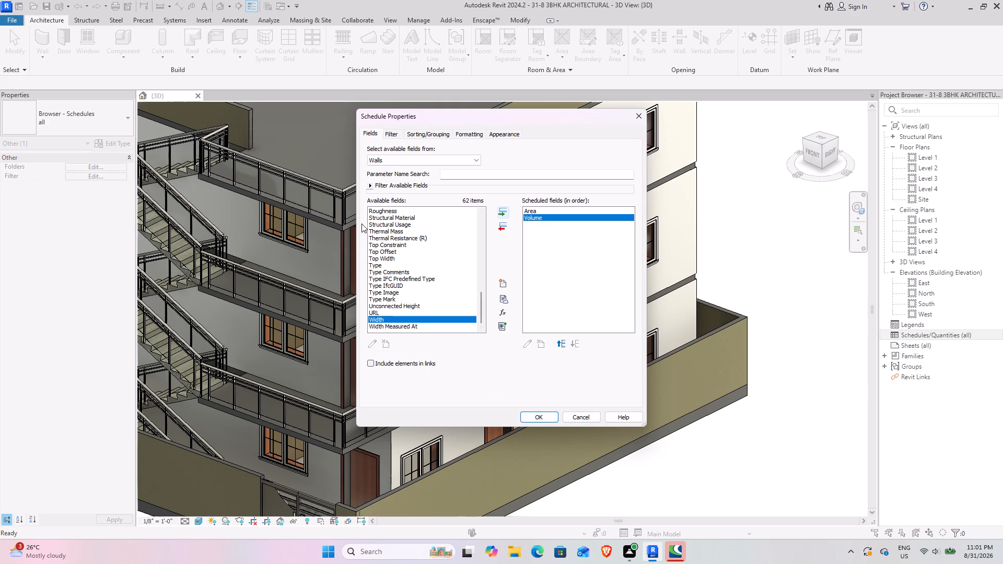
left_click(392, 136)
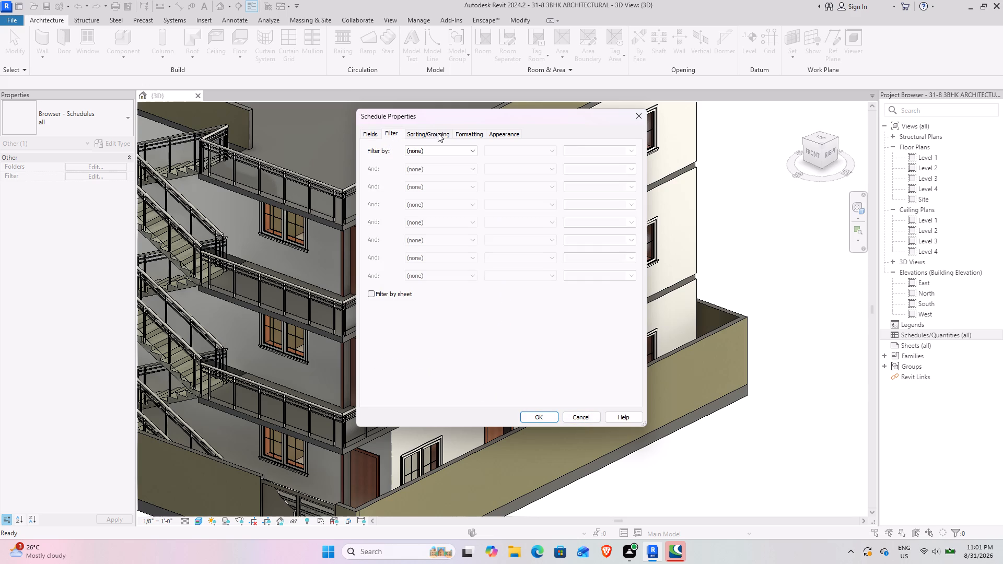
left_click(431, 132)
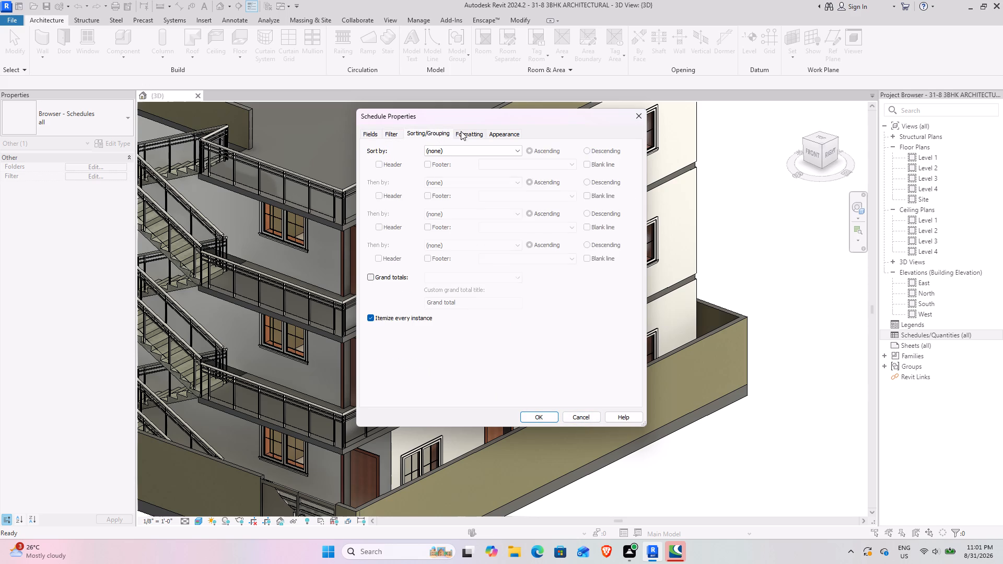
left_click(479, 131)
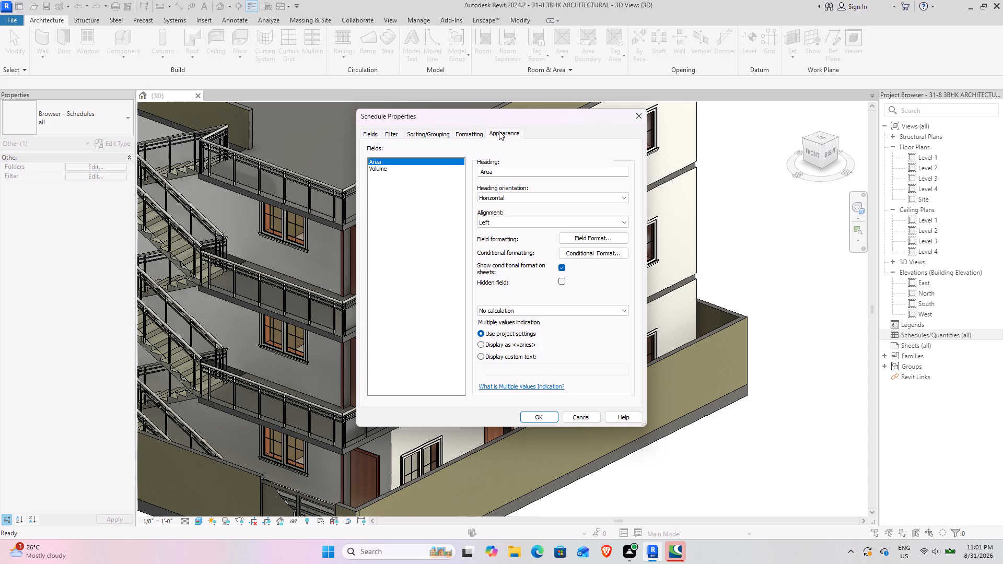
left_click(499, 131)
left_click(369, 135)
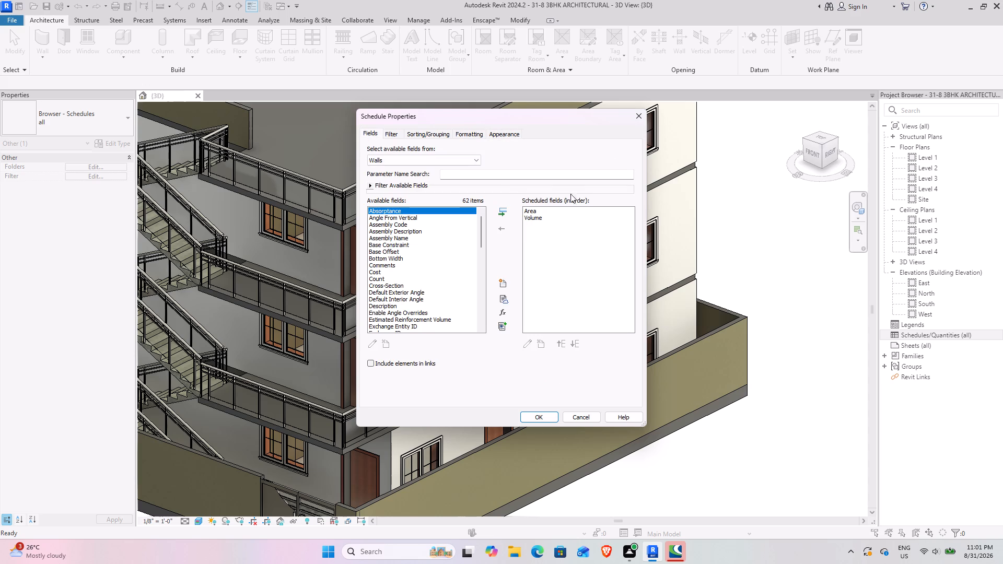
left_click(543, 419)
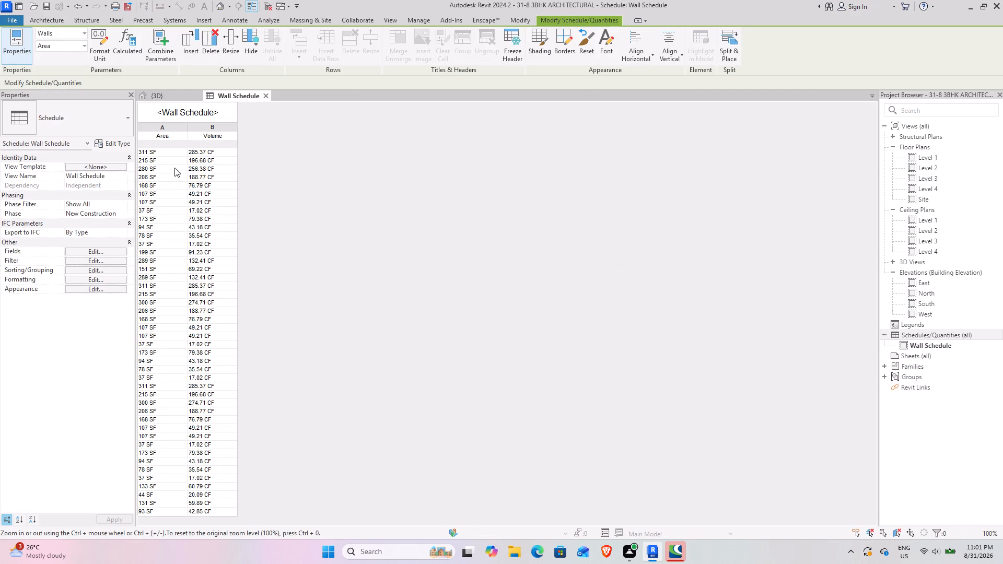
Examine the area and volume rows of the wall schedule.
scroll(174, 168, "down", 5)
scroll(197, 284, "up", 4)
scroll(207, 191, "down", 4)
scroll(196, 214, "up", 3)
Check the view template assignment options for the wall schedule, including the discipline and view type filters, without assigning a template.
left_click(113, 168)
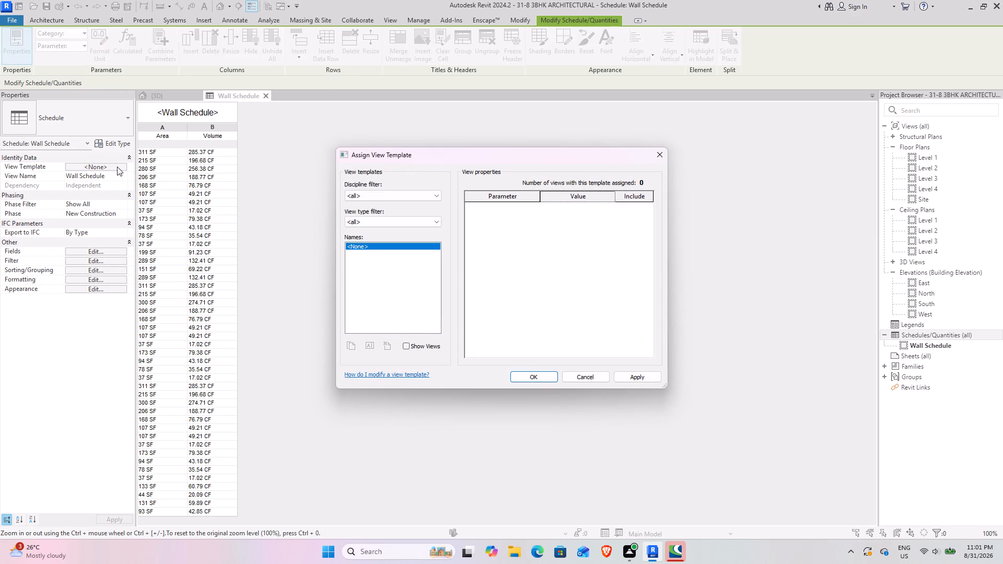
left_click(392, 194)
left_click(392, 194)
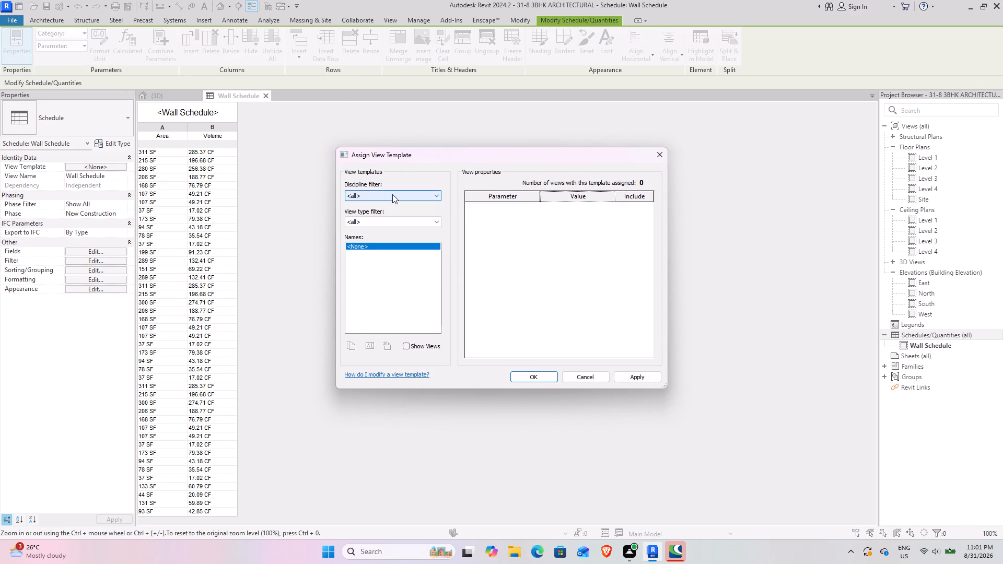
left_click(593, 378)
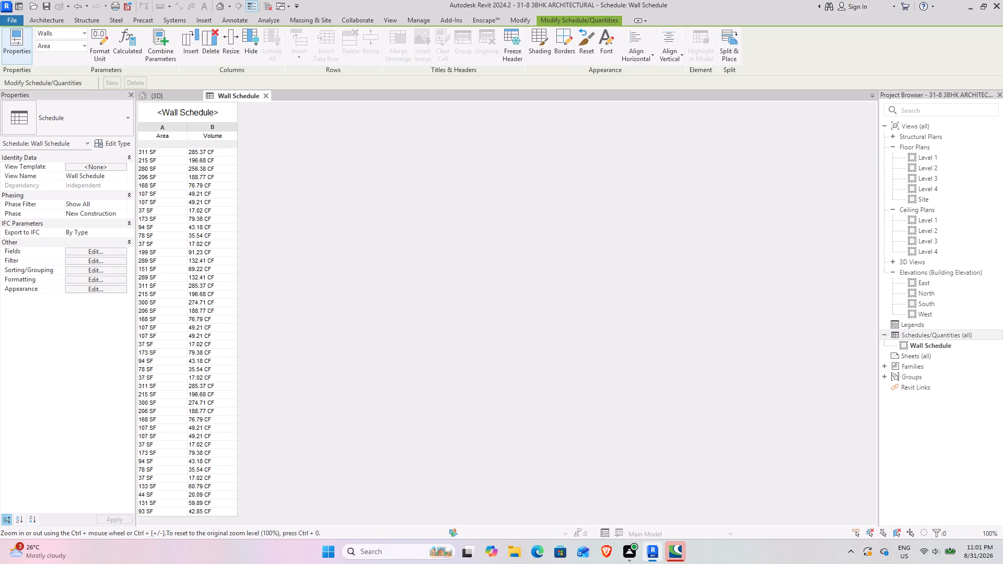
scroll(186, 351, "down", 4)
scroll(186, 351, "up", 4)
left_click(107, 163)
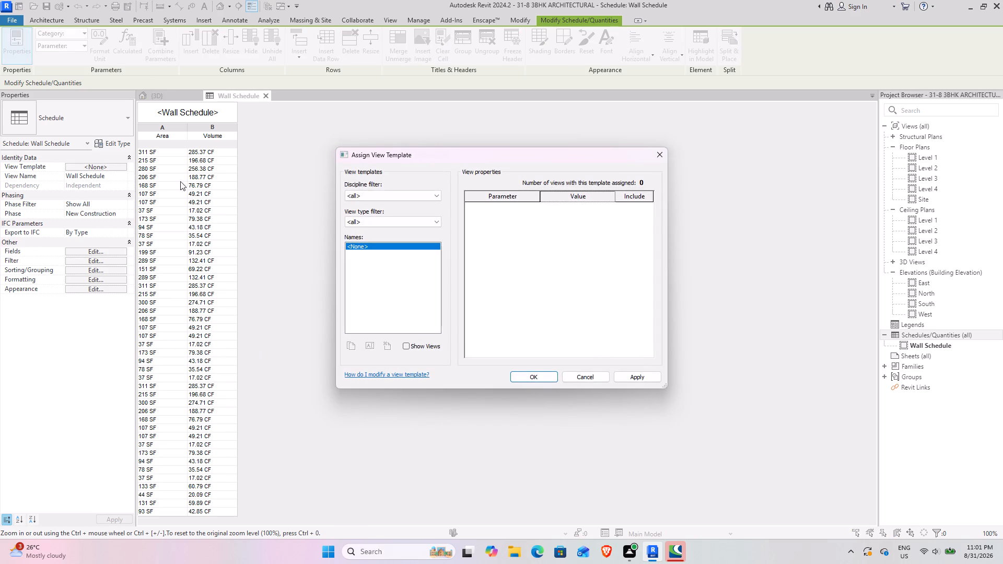
left_click(590, 373)
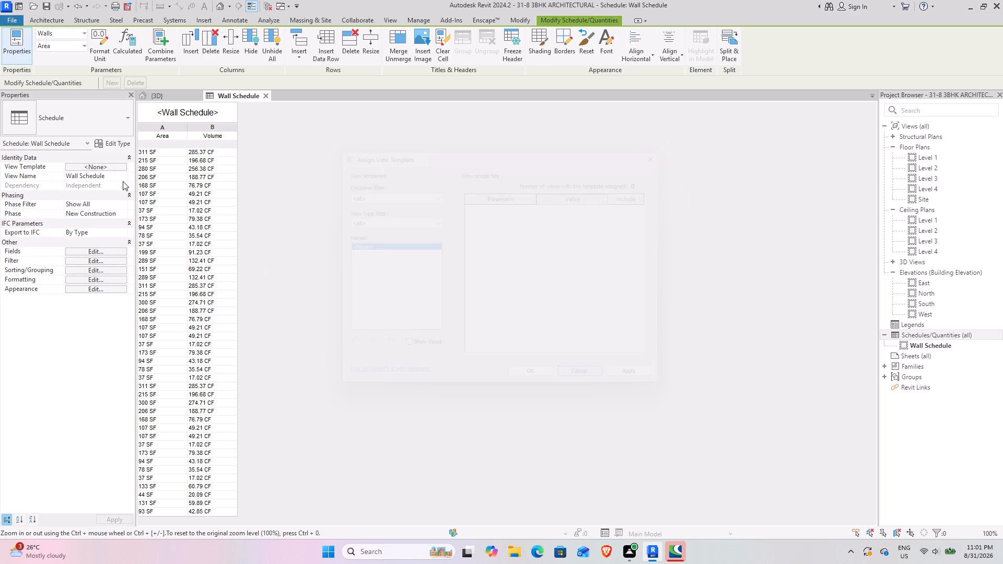
left_click(102, 171)
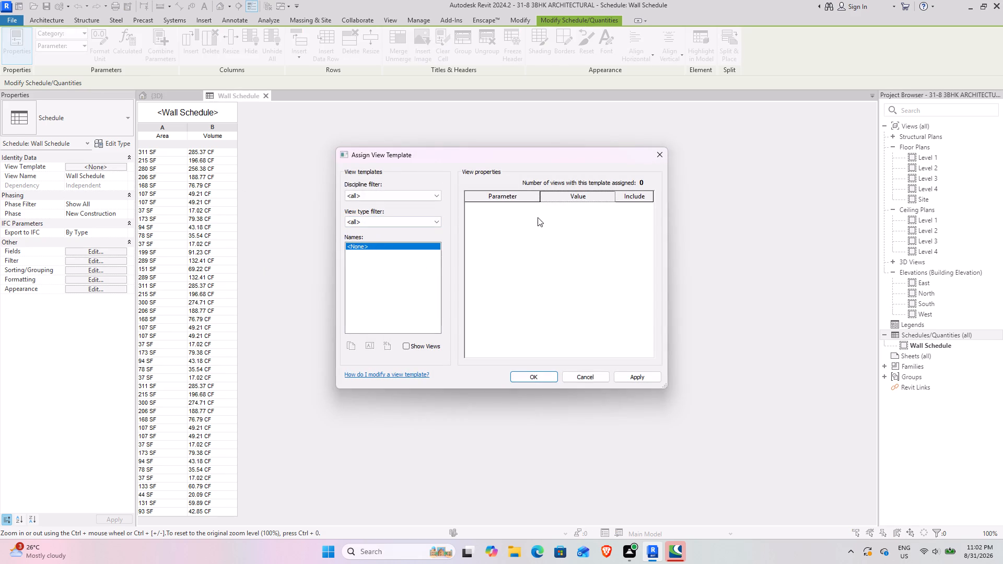
left_click(365, 192)
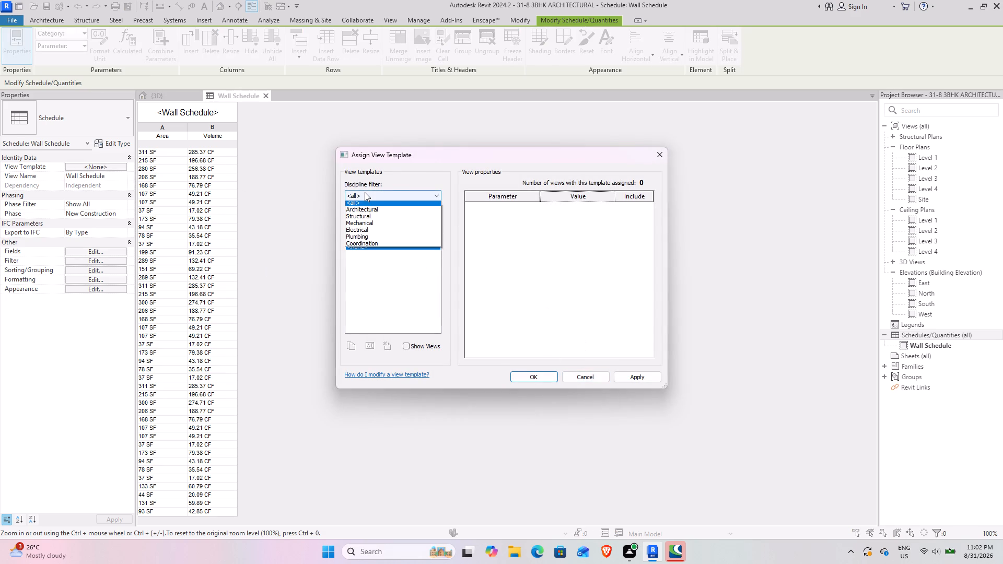
left_click(365, 192)
left_click(375, 222)
left_click(375, 222)
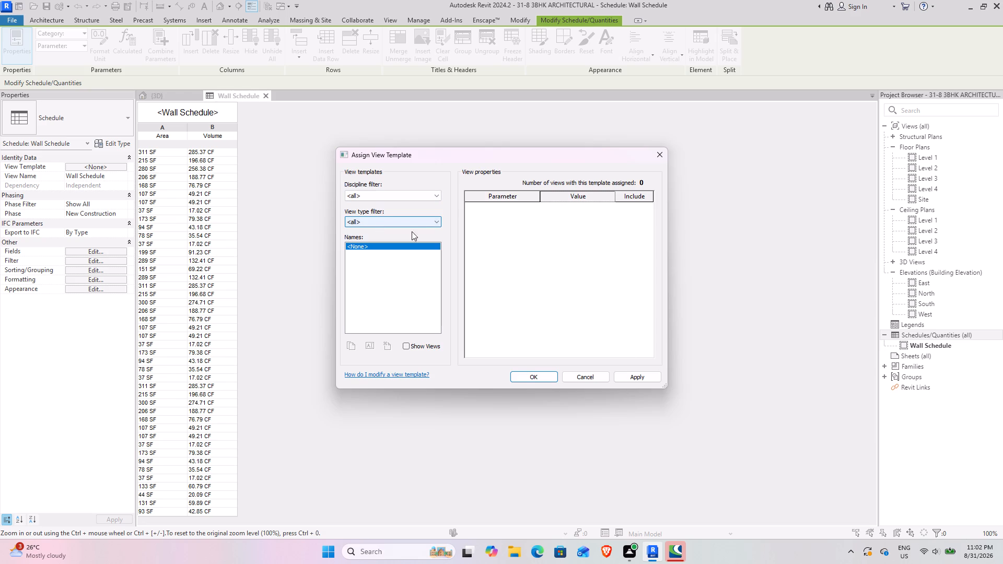
left_click(598, 374)
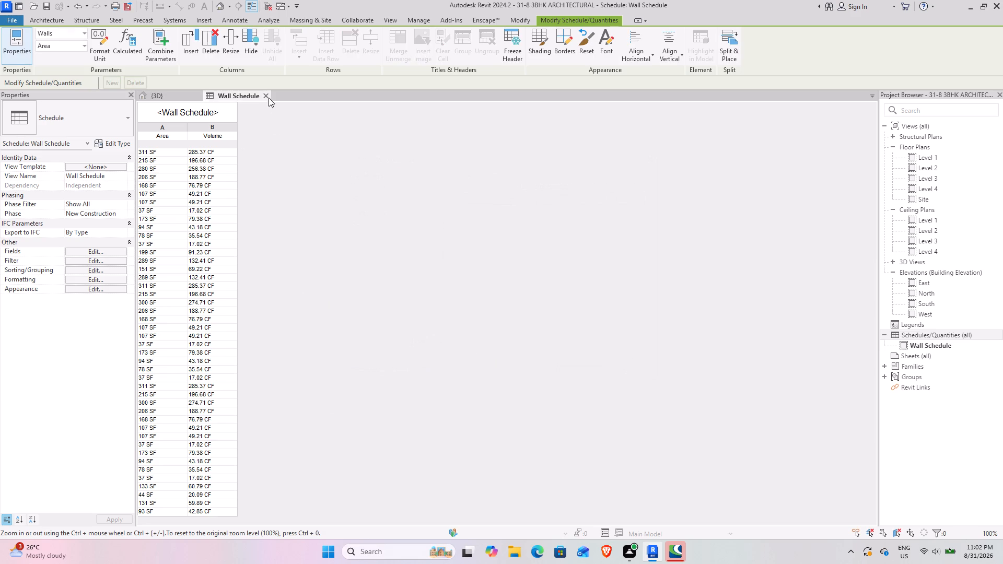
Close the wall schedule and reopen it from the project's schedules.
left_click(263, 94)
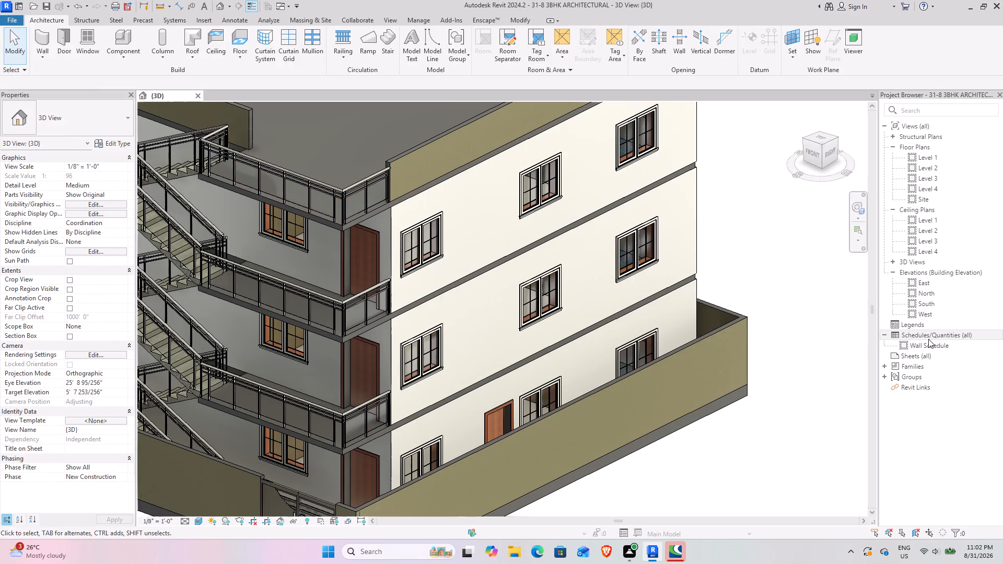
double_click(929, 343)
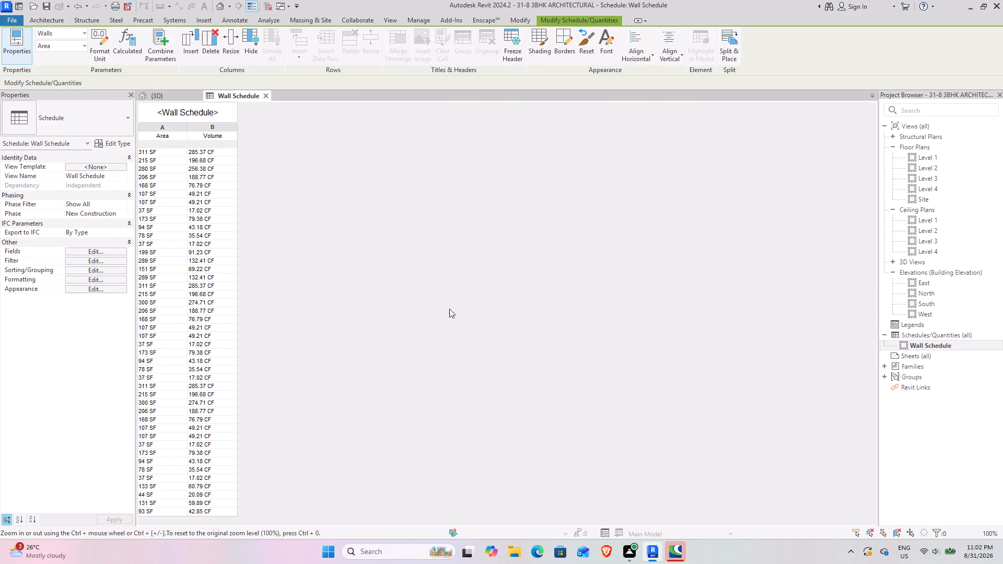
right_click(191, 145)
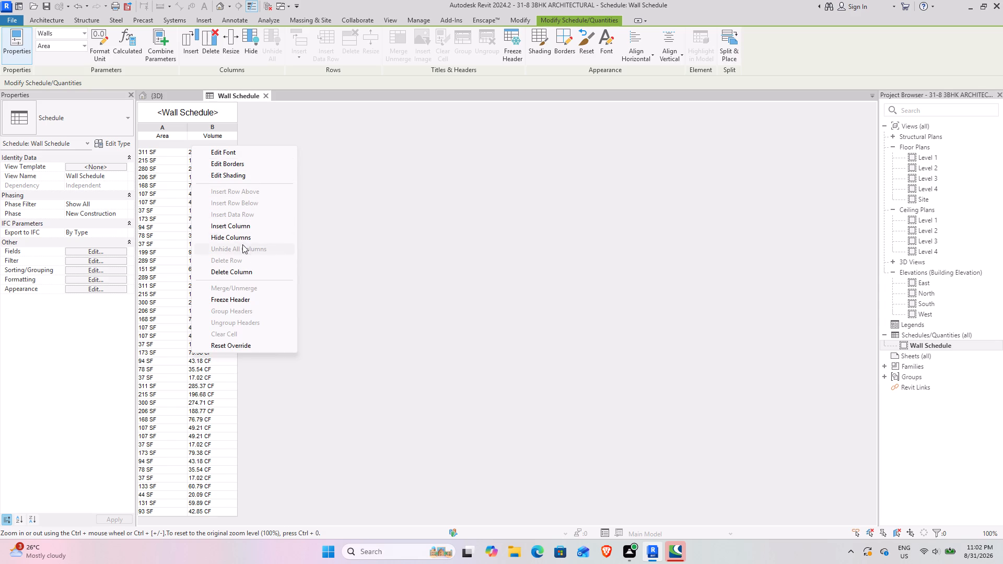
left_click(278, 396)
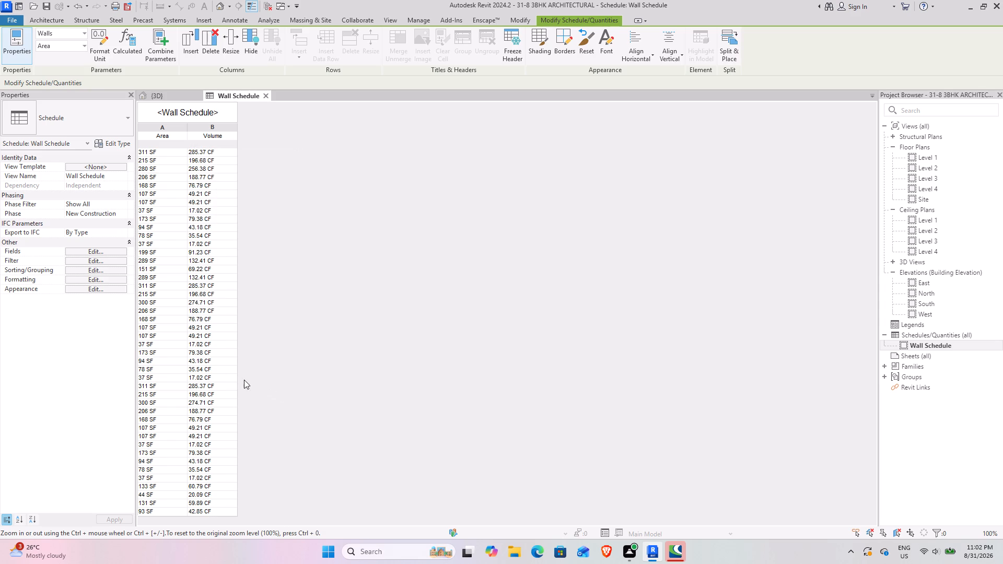
Add the Count field to the wall schedule after Area and Volume.
left_click(102, 254)
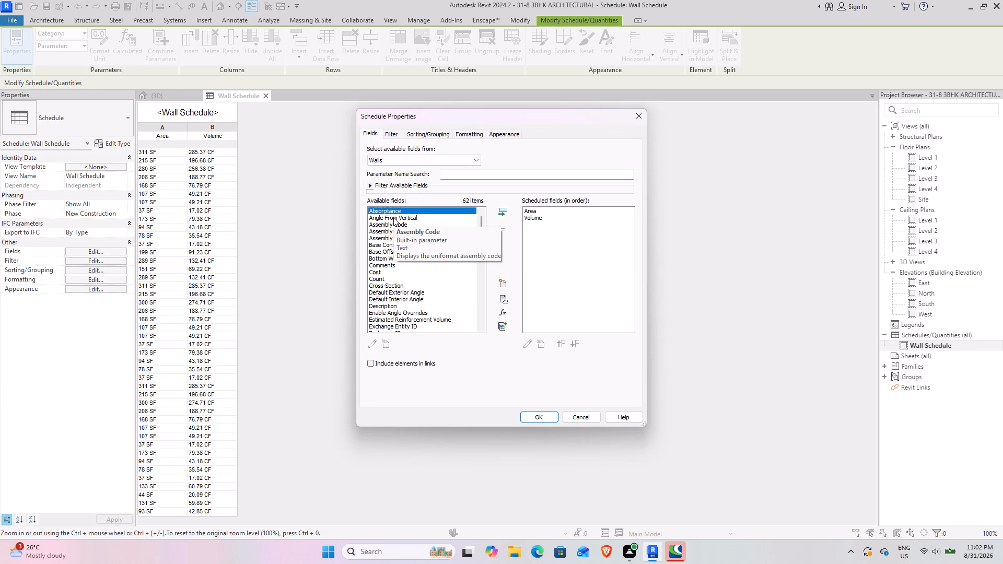
left_click(385, 277)
left_click(505, 207)
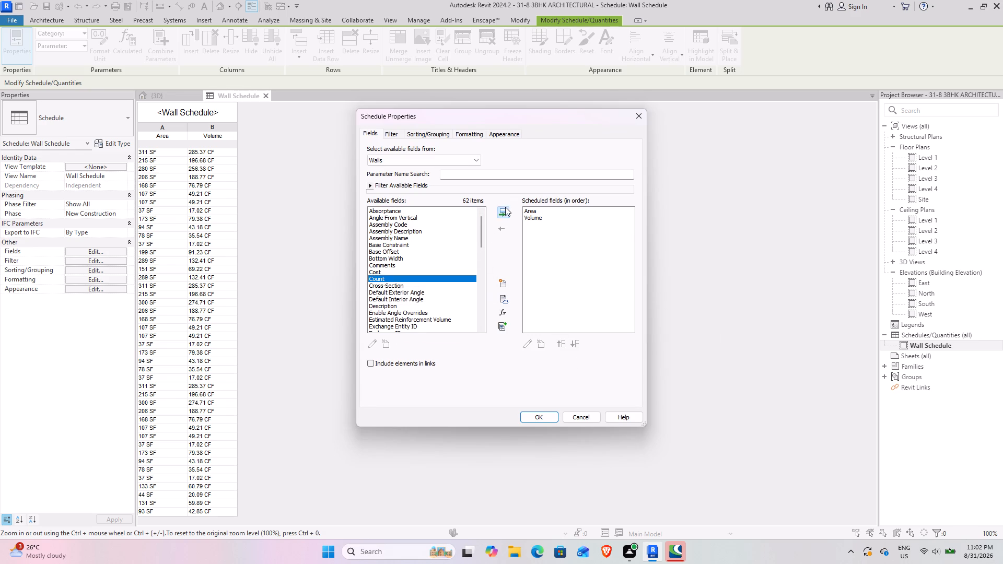
left_click(525, 420)
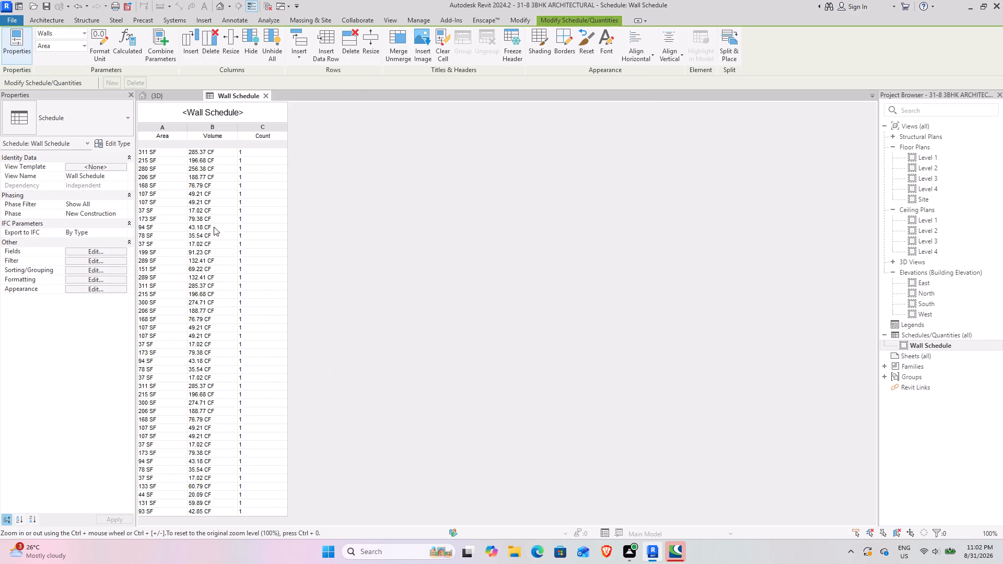
scroll(235, 167, "up", 3)
scroll(235, 167, "down", 4)
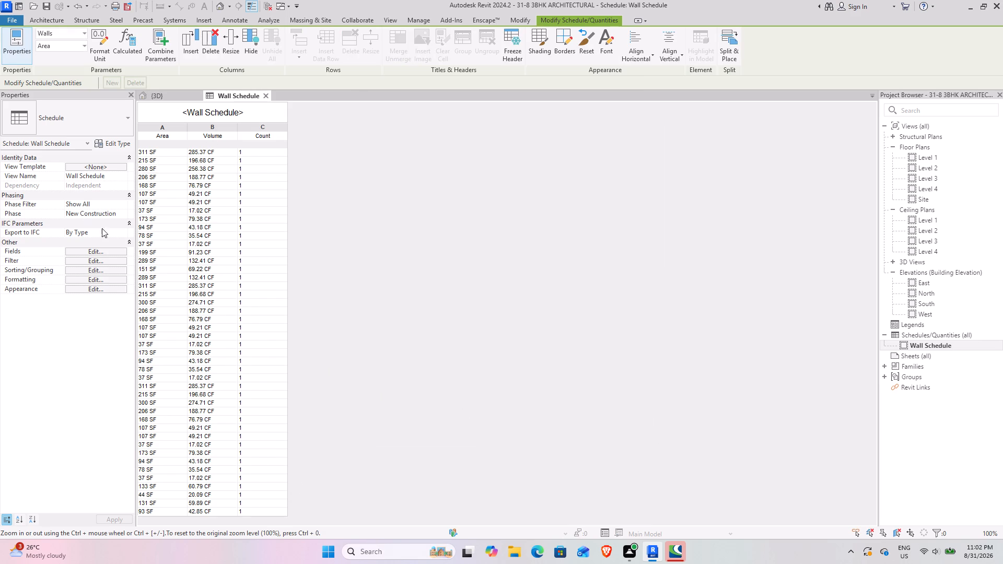
Set the wall schedule's grid lines to Centerline and enable its outline with the Beyond line style.
left_click(95, 262)
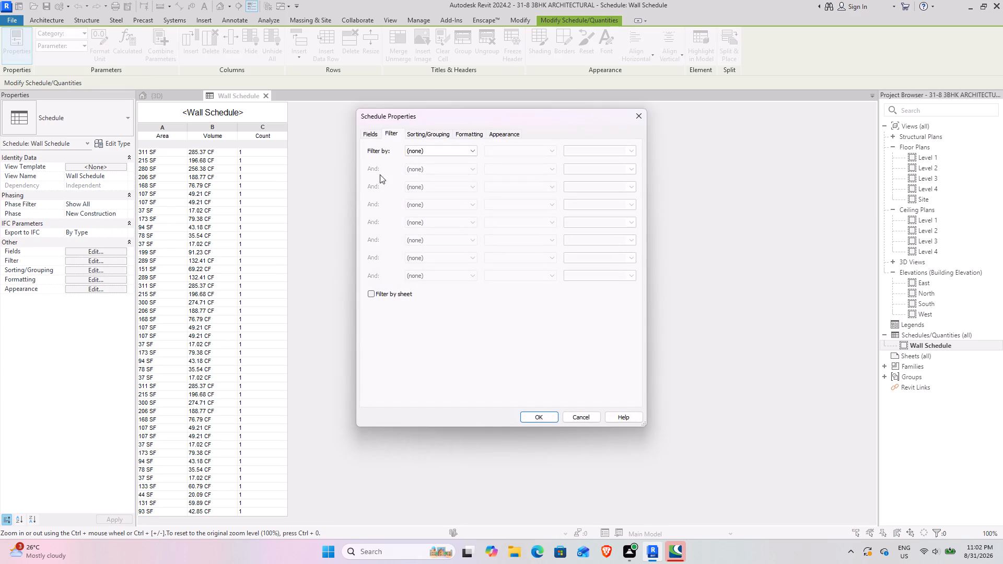
left_click(435, 149)
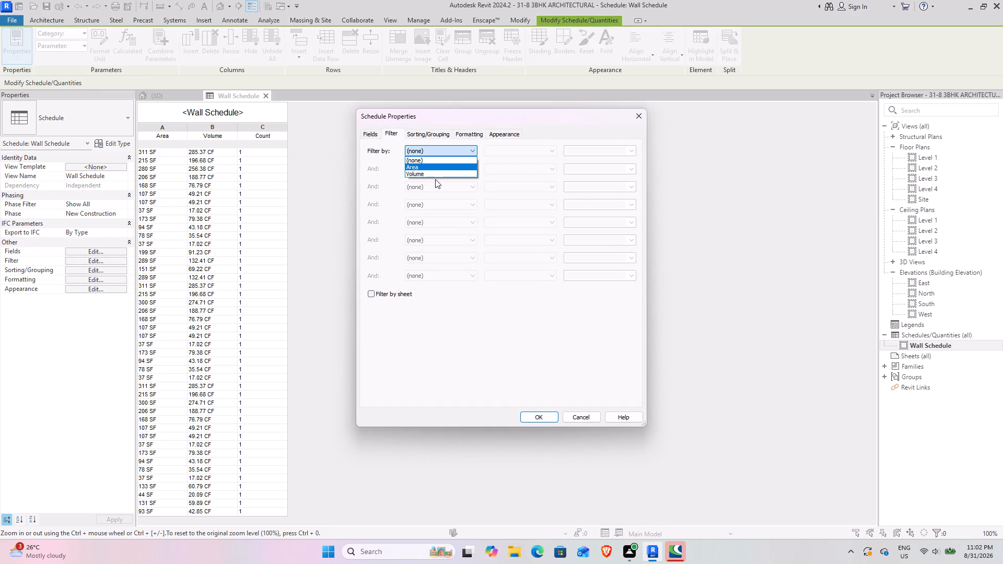
left_click(435, 179)
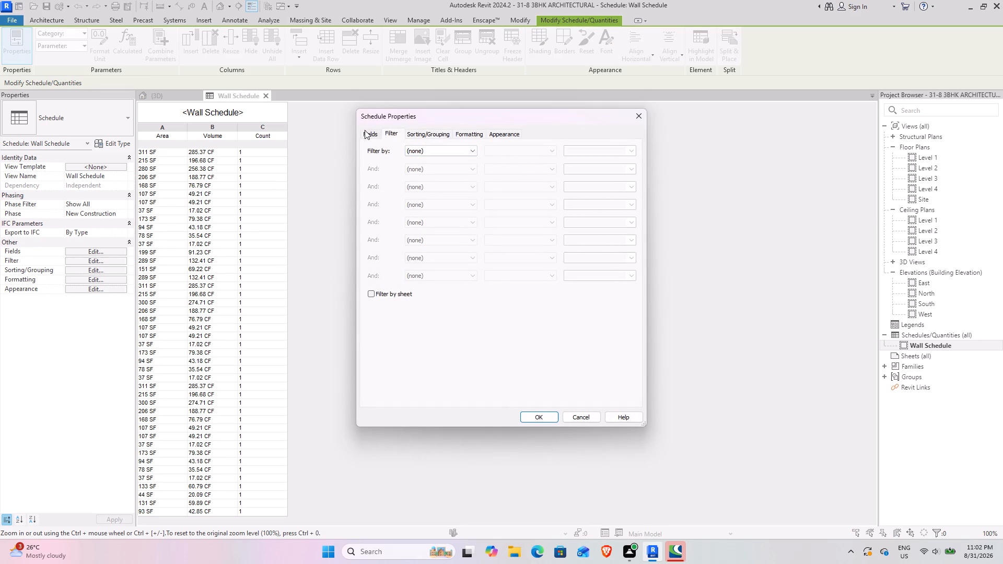
left_click(470, 135)
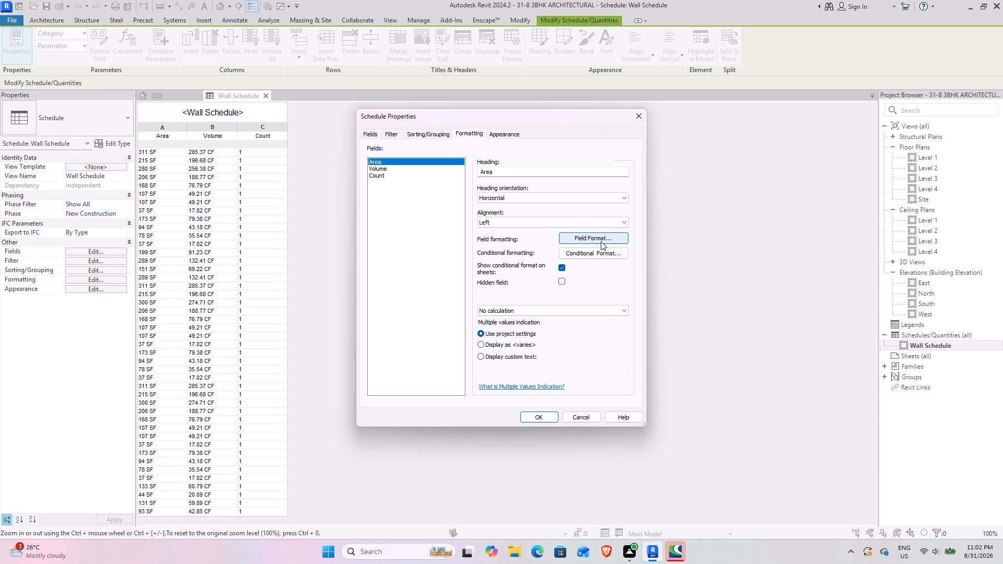
left_click(501, 136)
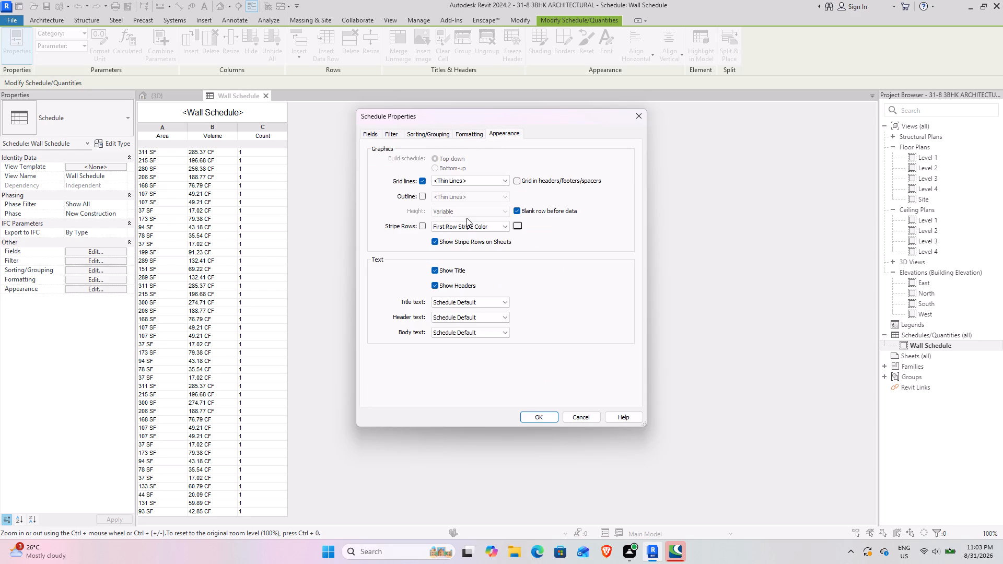
left_click(484, 180)
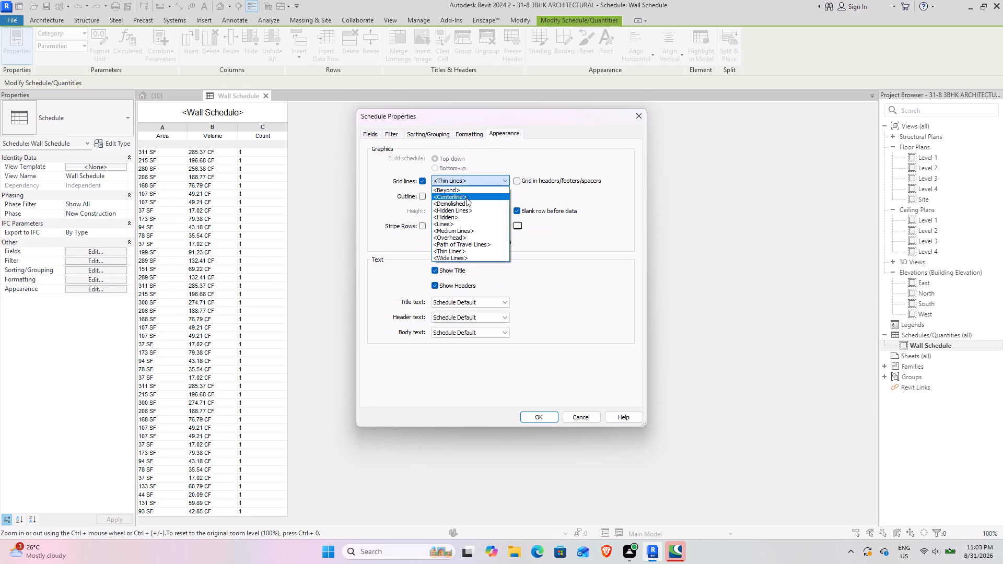
left_click(471, 198)
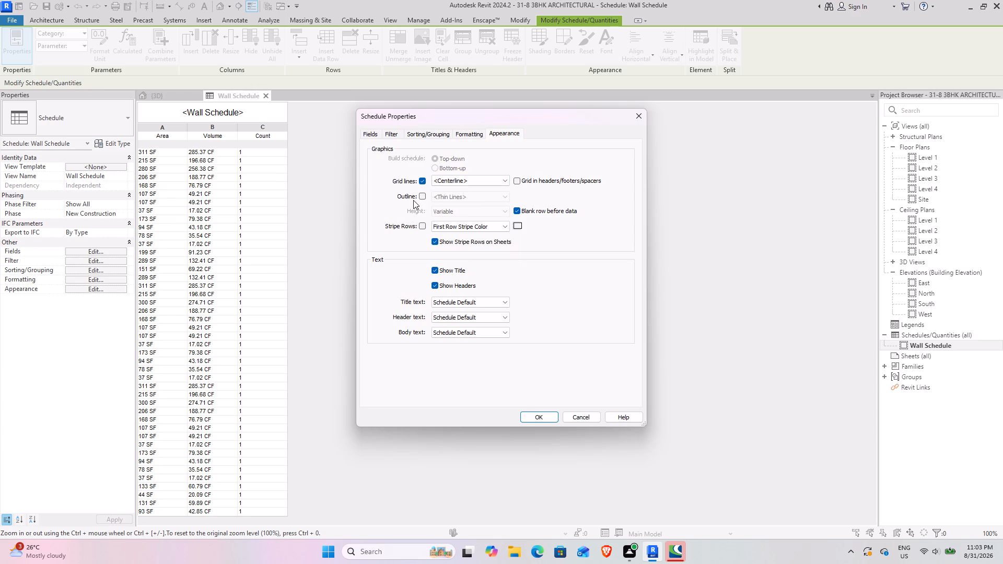
left_click(418, 194)
left_click(474, 202)
left_click(473, 195)
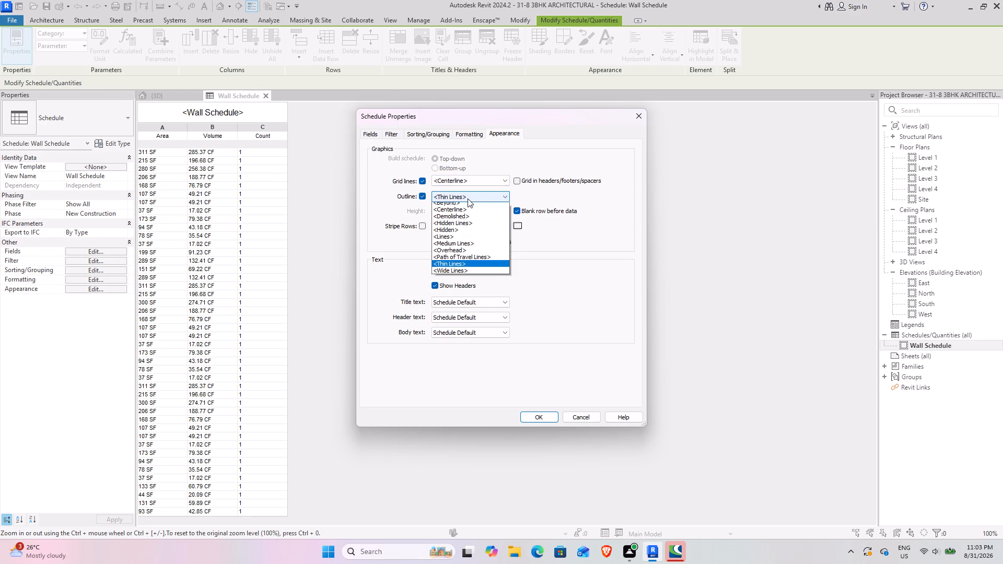
left_click(456, 205)
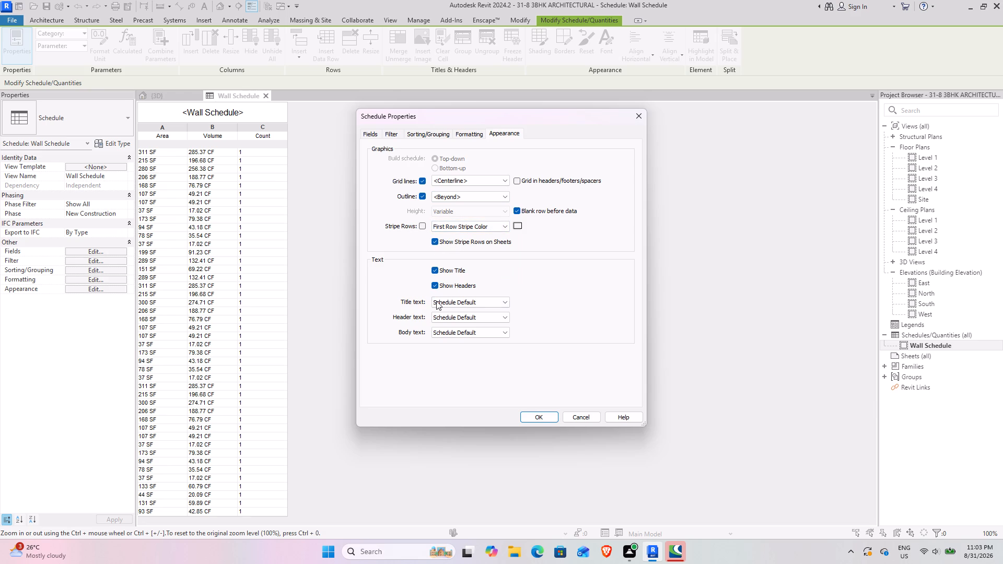
left_click(538, 417)
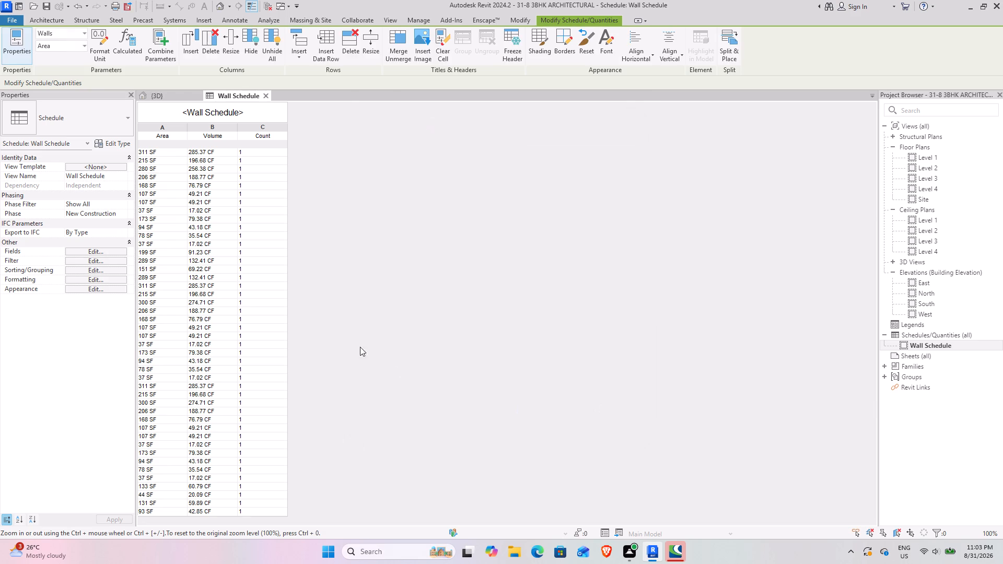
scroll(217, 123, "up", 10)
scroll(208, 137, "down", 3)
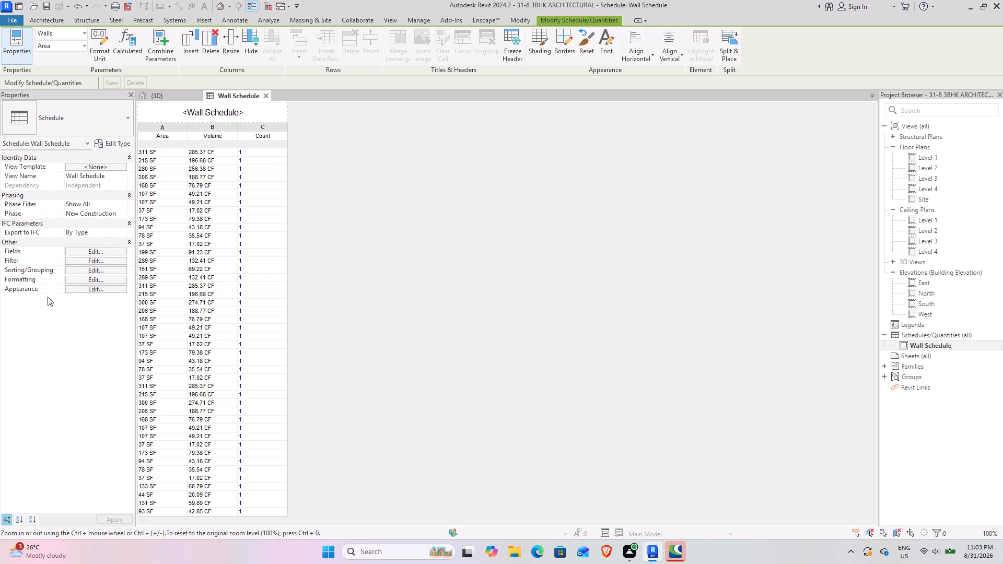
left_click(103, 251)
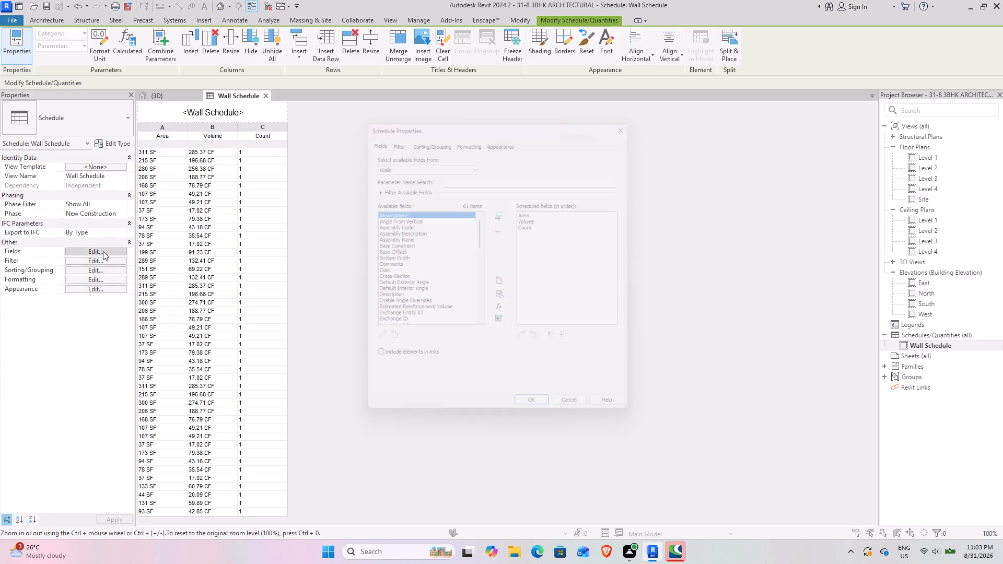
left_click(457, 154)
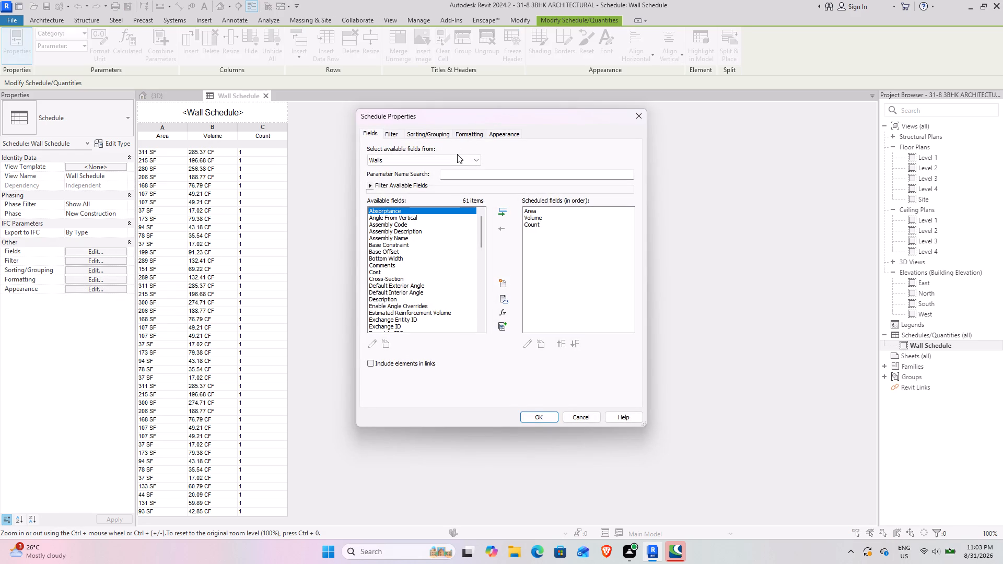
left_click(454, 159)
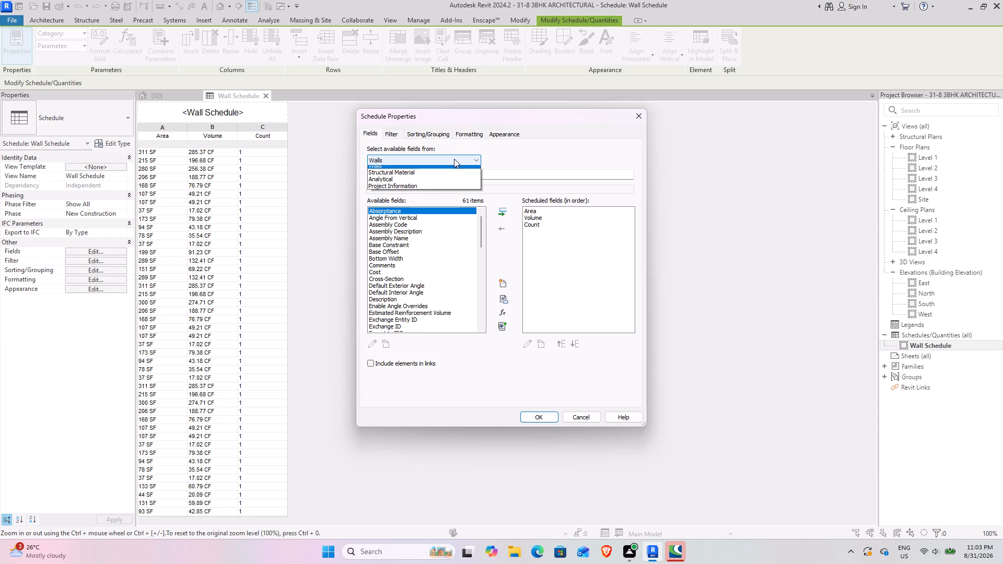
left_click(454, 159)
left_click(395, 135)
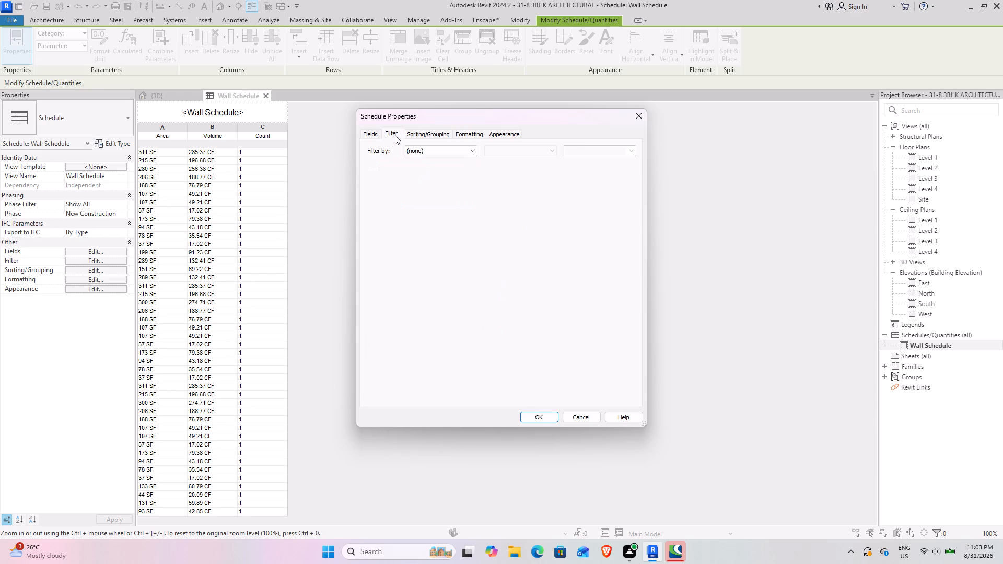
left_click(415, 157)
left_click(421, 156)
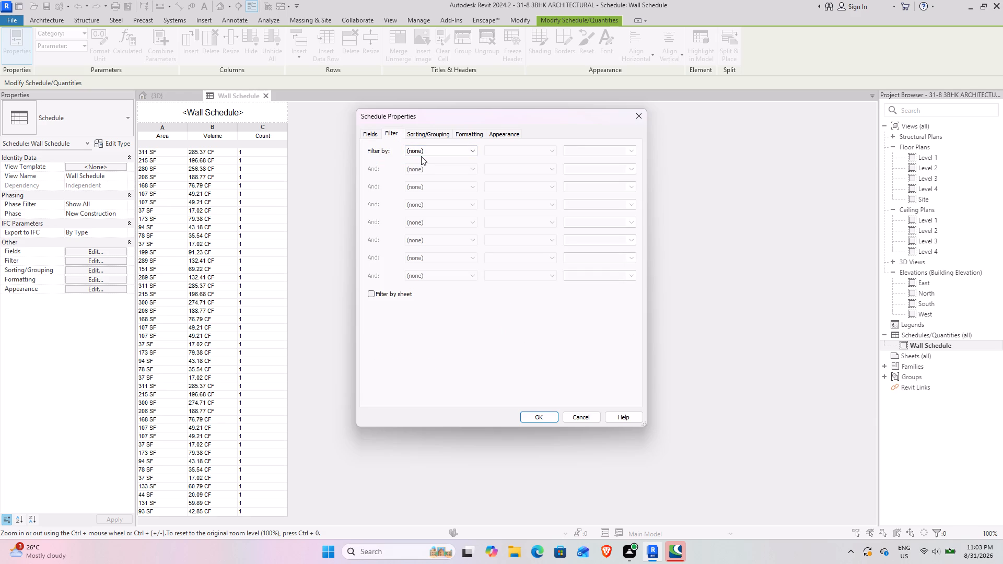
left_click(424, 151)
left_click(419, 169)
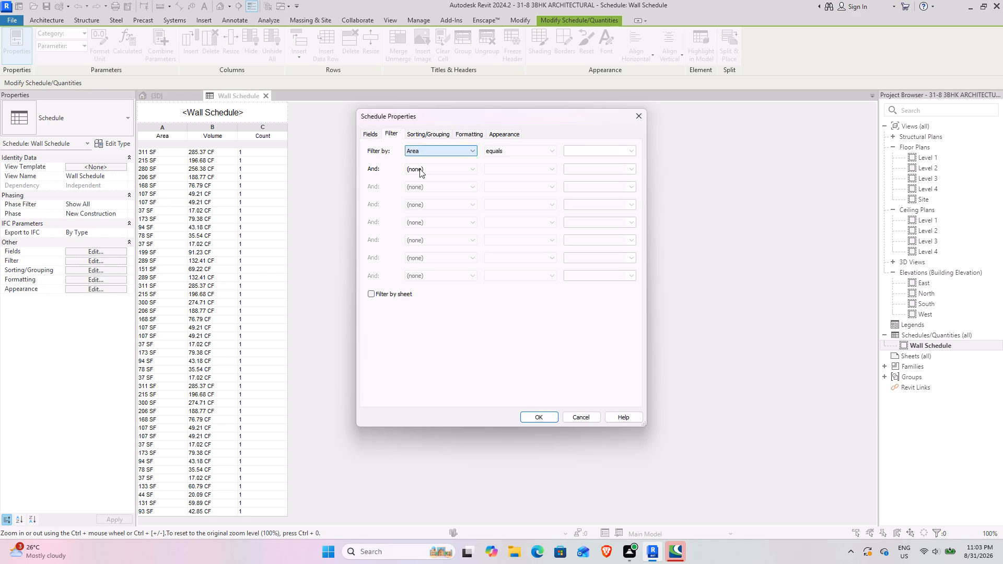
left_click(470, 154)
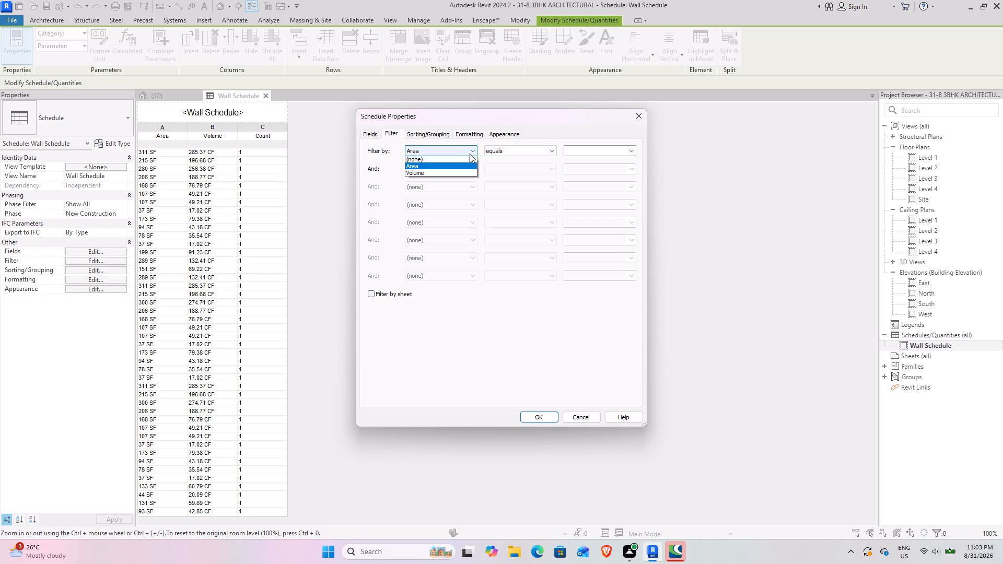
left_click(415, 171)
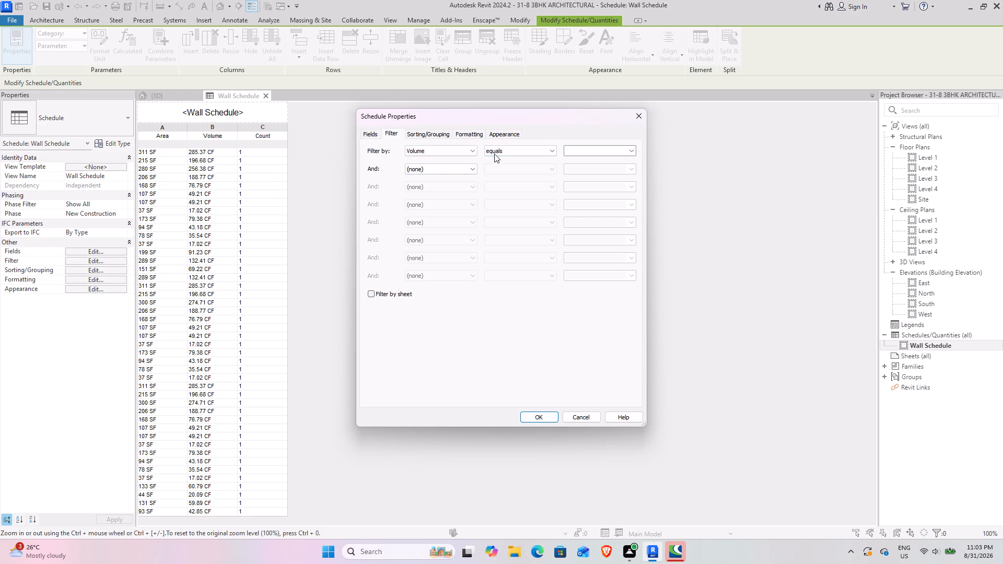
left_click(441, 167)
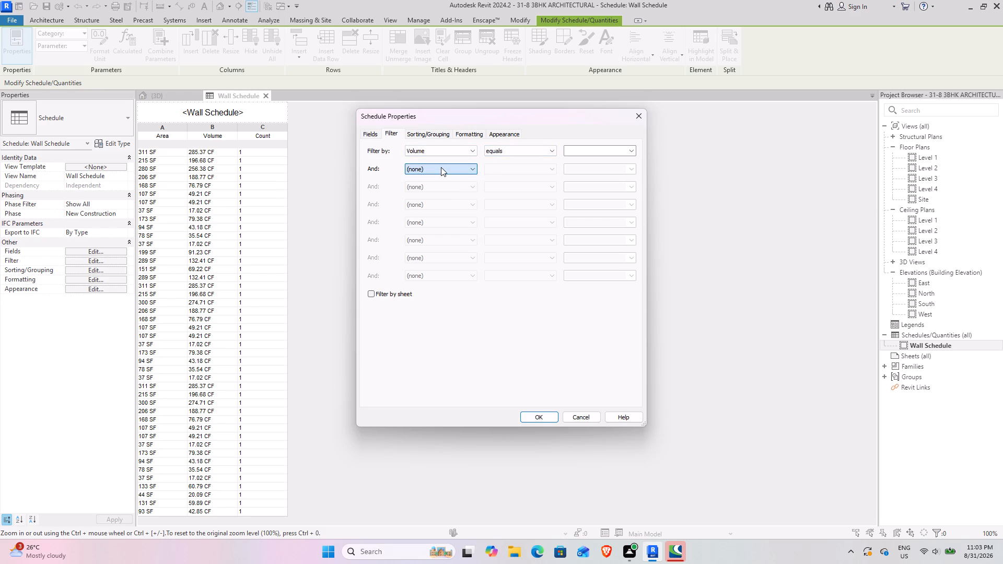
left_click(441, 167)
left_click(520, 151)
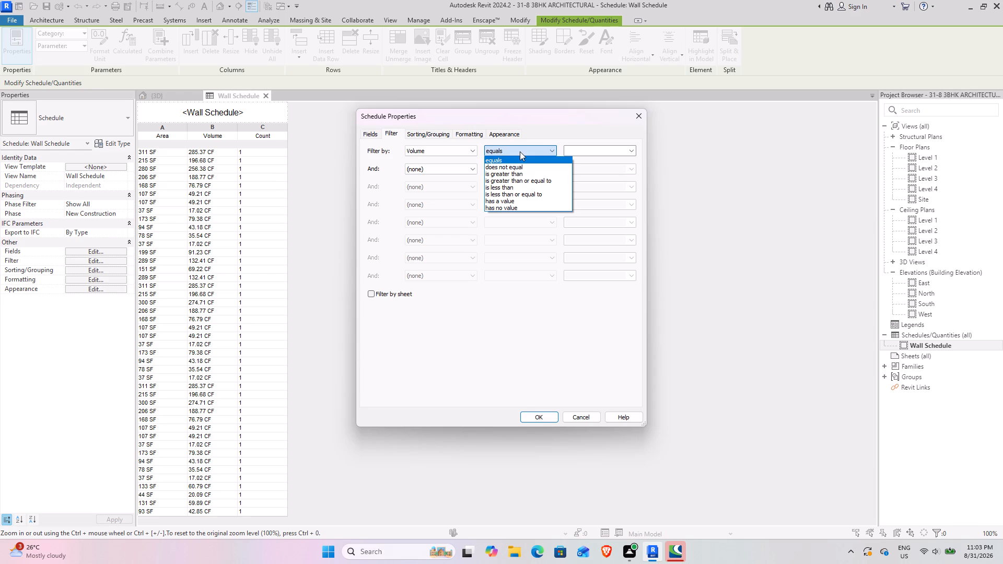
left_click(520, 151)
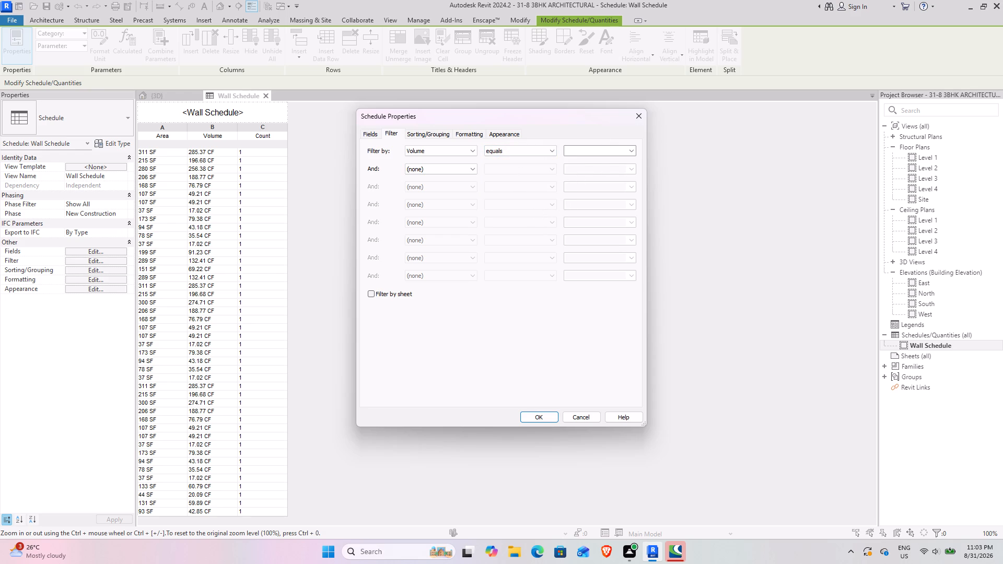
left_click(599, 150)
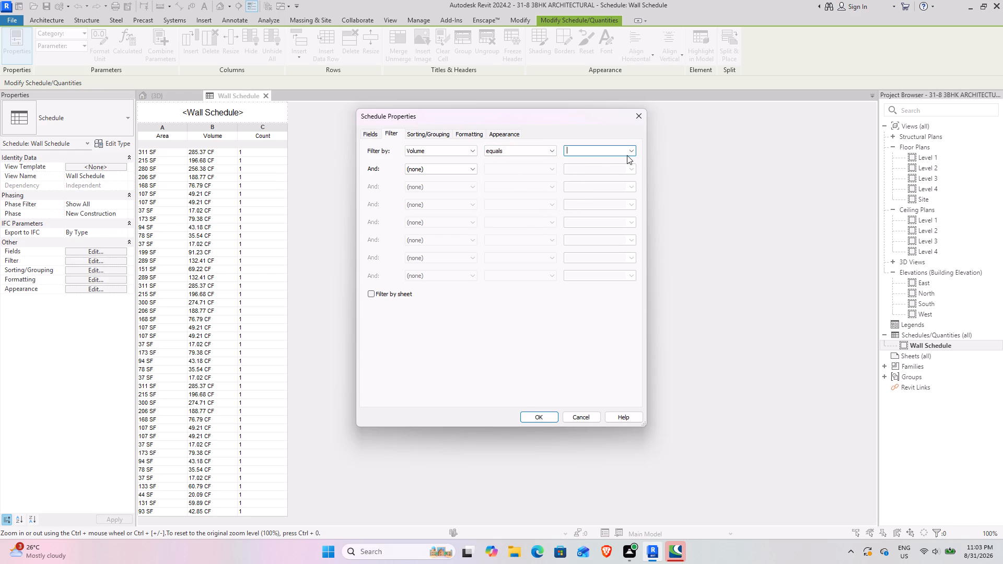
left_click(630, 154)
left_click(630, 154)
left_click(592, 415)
Set the wall schedule's Area field to Calculate totals in its formatting.
scroll(217, 210, "up", 2)
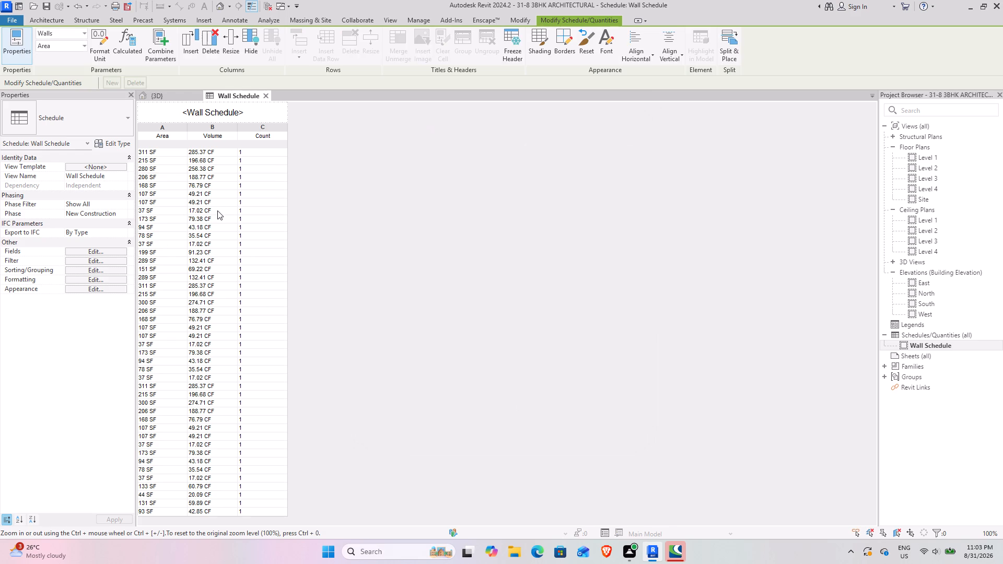
scroll(217, 210, "up", 5)
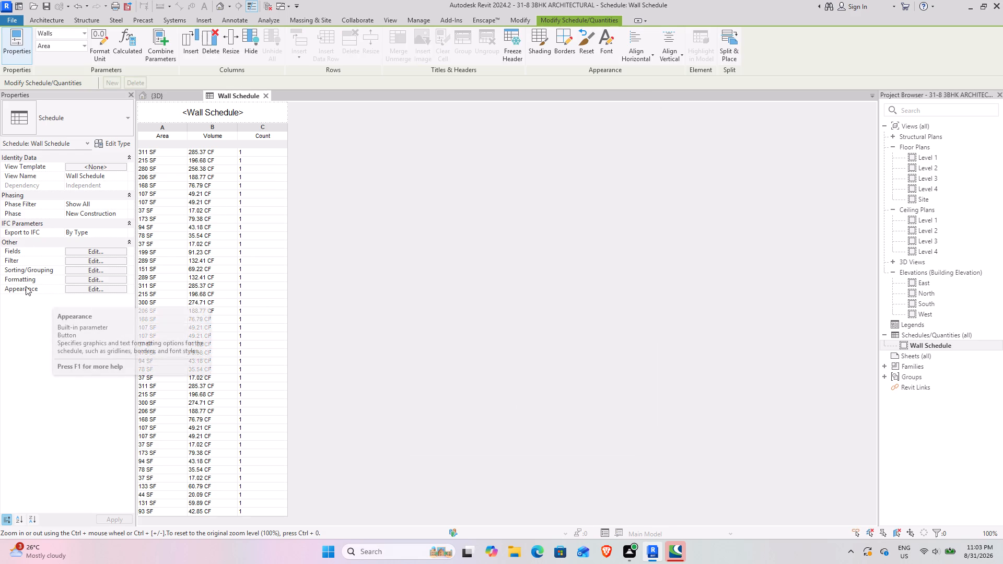
left_click(101, 282)
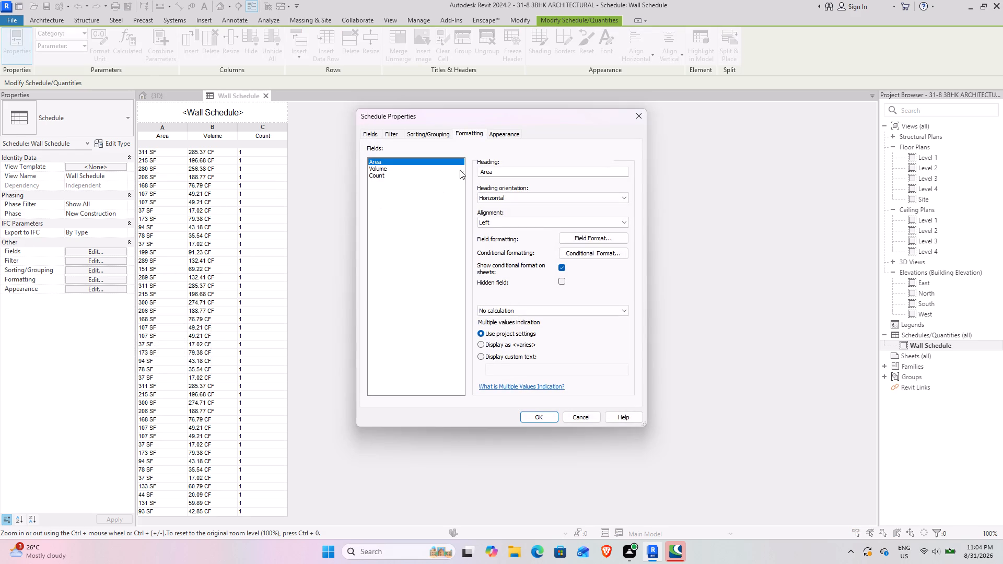
left_click(509, 312)
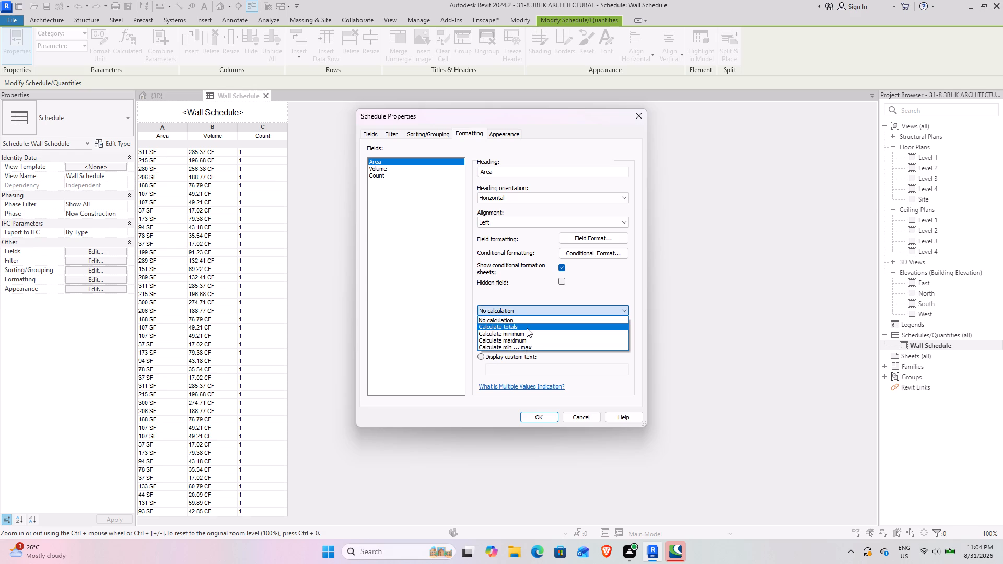
left_click(527, 328)
left_click(546, 418)
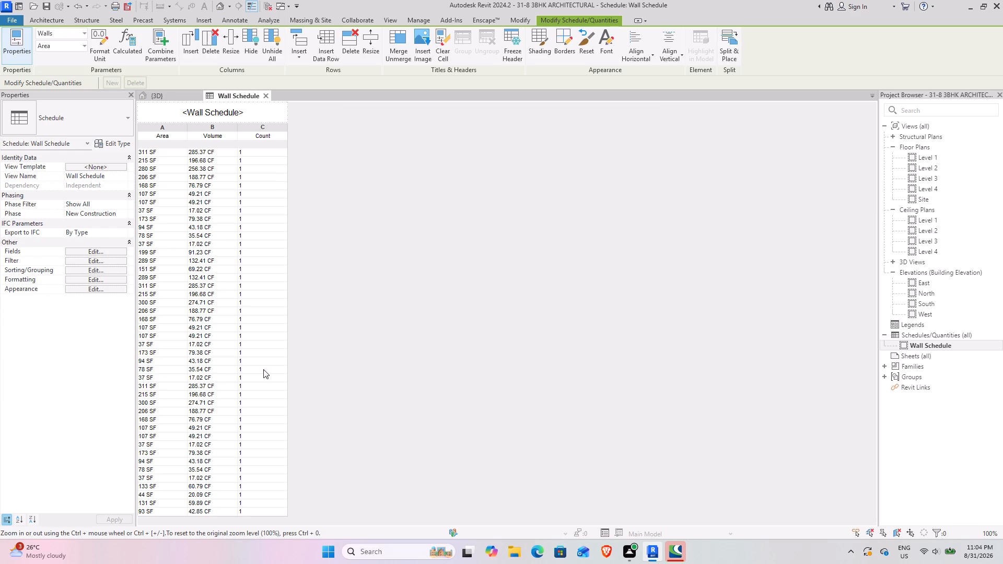
Check the wall schedule's rows and its Export to IFC and Phase Filter options without changing them.
scroll(250, 370, "down", 4)
scroll(243, 375, "up", 4)
scroll(243, 375, "down", 5)
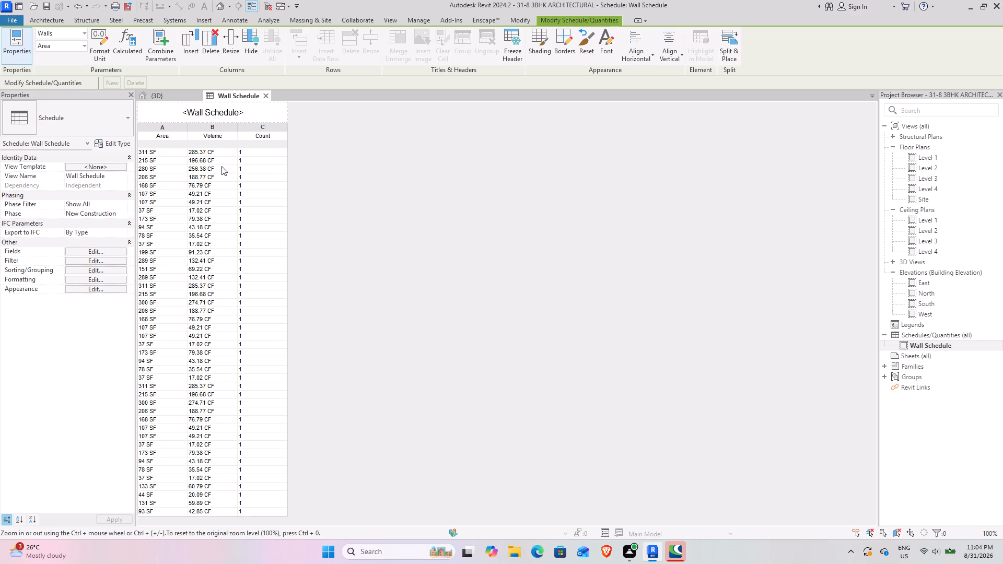
scroll(217, 143, "up", 4)
scroll(217, 143, "down", 4)
left_click(111, 229)
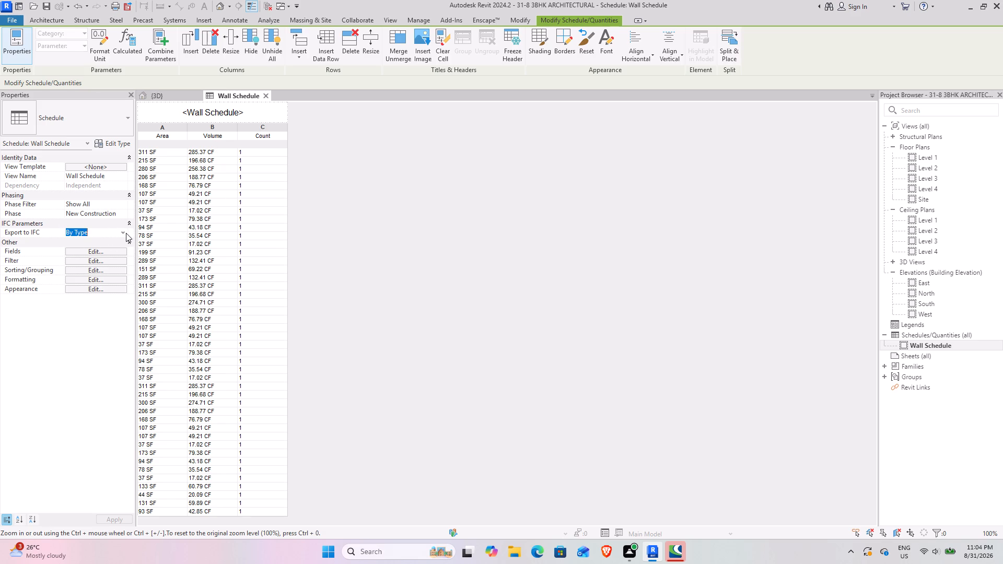
left_click(125, 232)
left_click(125, 232)
left_click(120, 202)
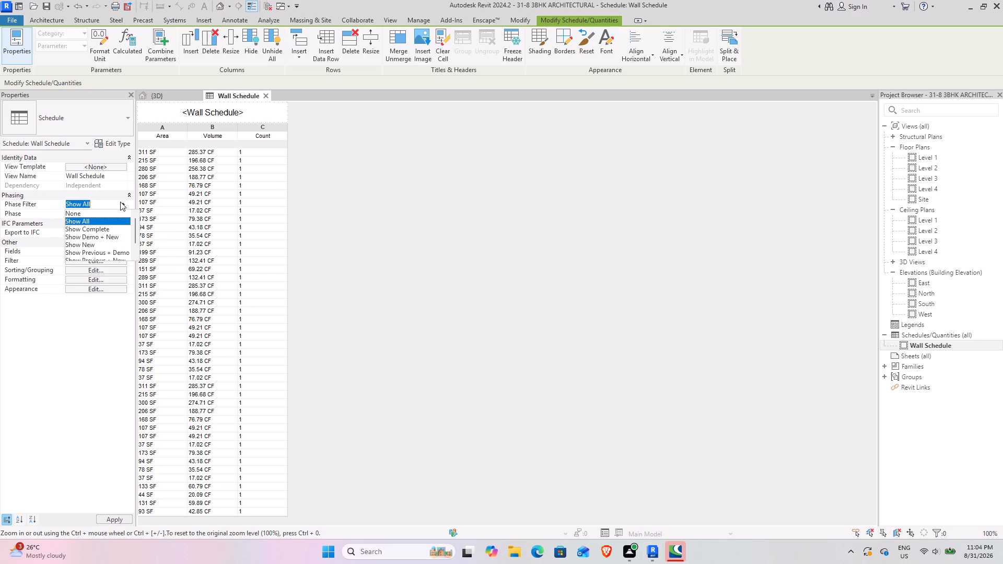
left_click(120, 202)
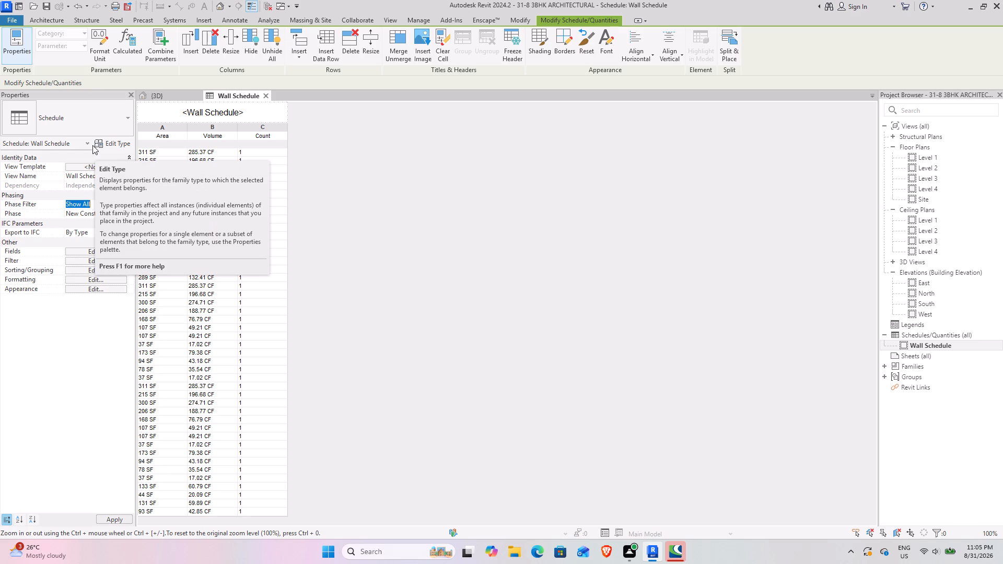
left_click(507, 296)
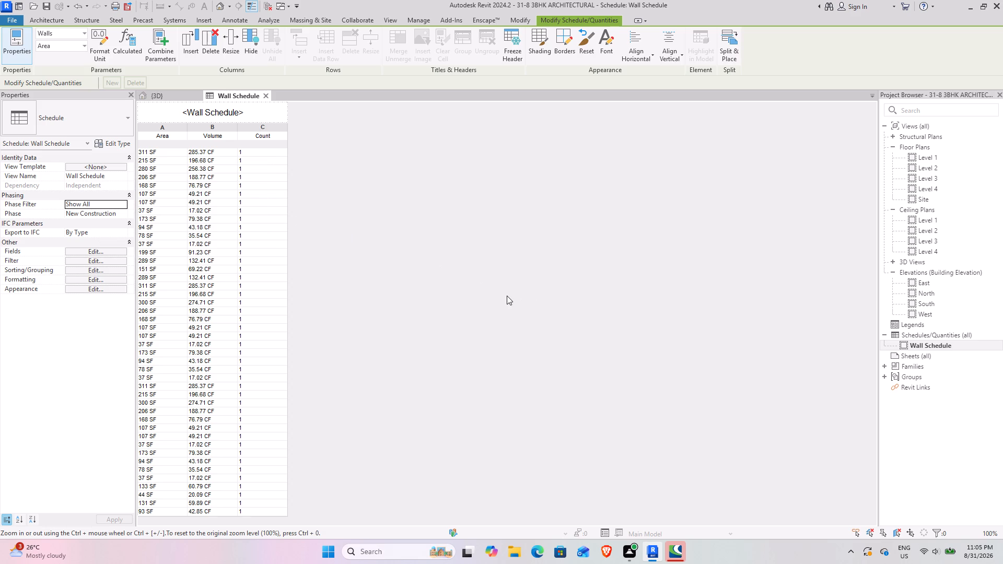
Close the wall schedule and return to the 3D view of the whole building.
left_click(267, 95)
scroll(331, 186, "down", 4)
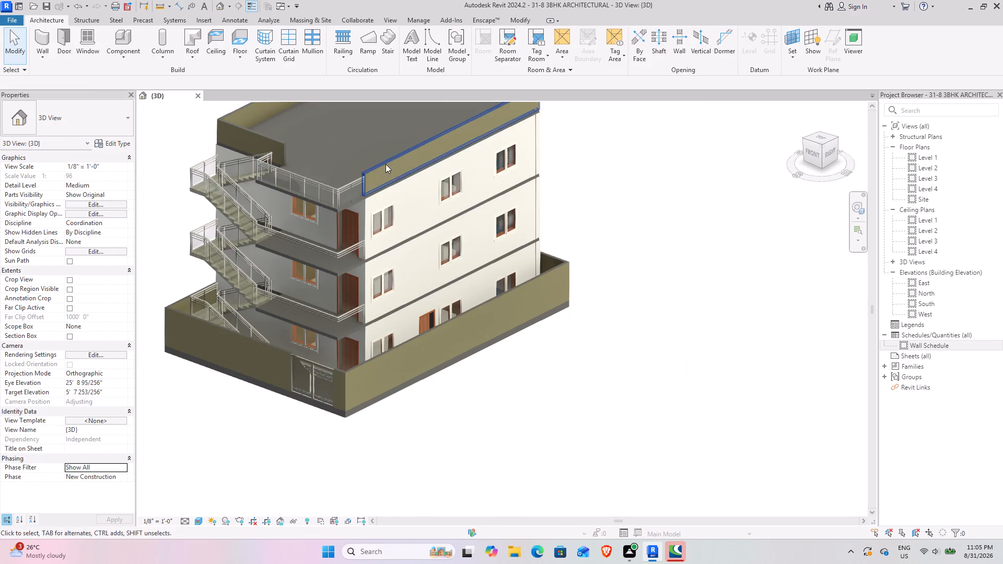
middle_click_drag(421, 215, 393, 272)
scroll(378, 157, "down", 3)
middle_click_drag(409, 214, 433, 219)
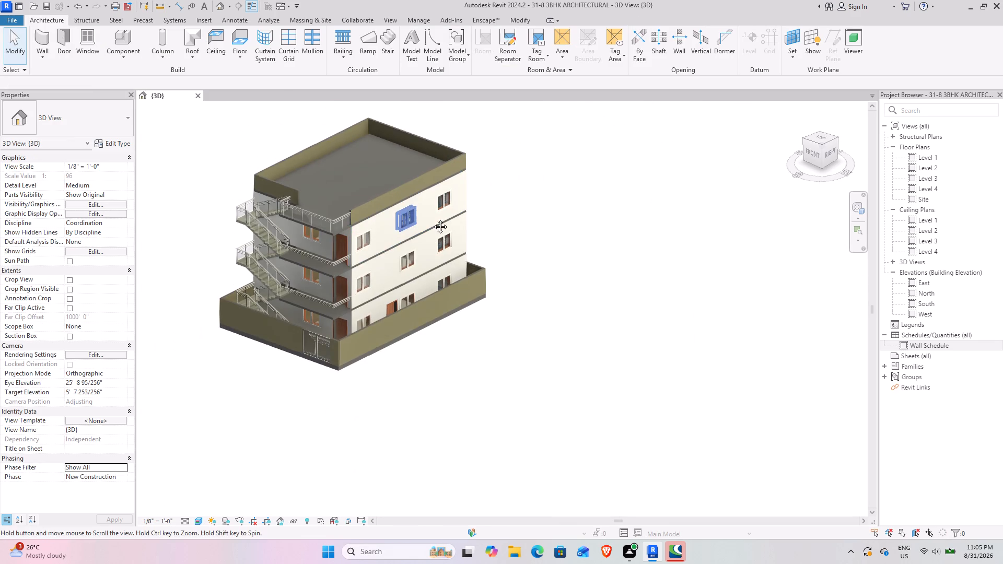
middle_click_drag(433, 219, 444, 222)
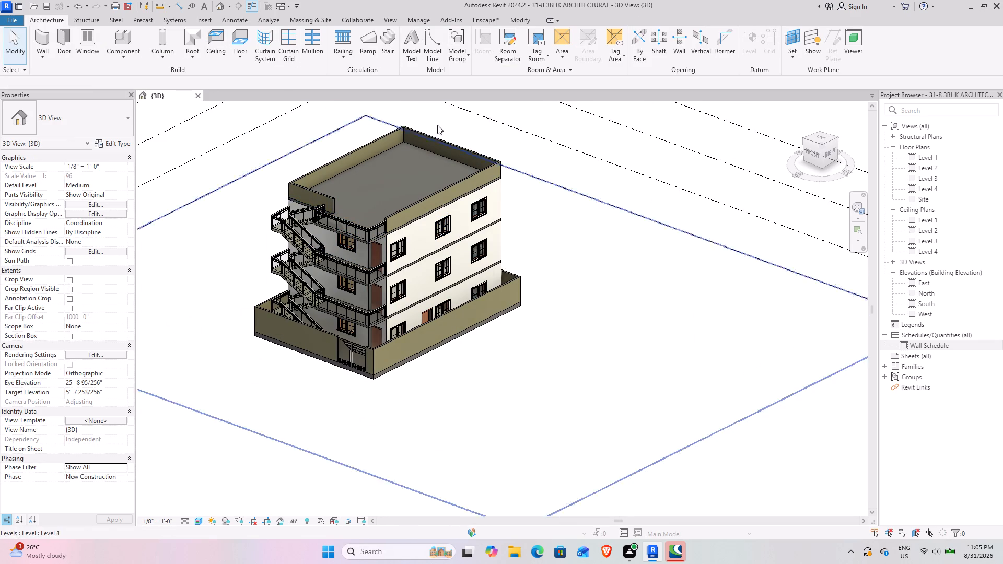
Draw a building section on the Level 1 floor plan, running across the full plan width through the staircase and facing the rooms.
double_click(944, 155)
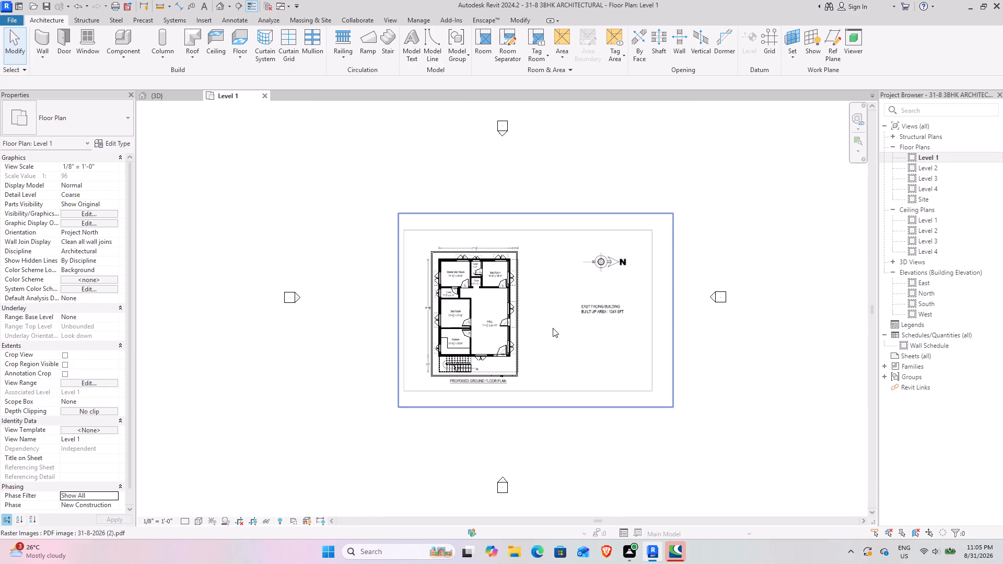
scroll(458, 333, "up", 8)
middle_click_drag(476, 346, 412, 302)
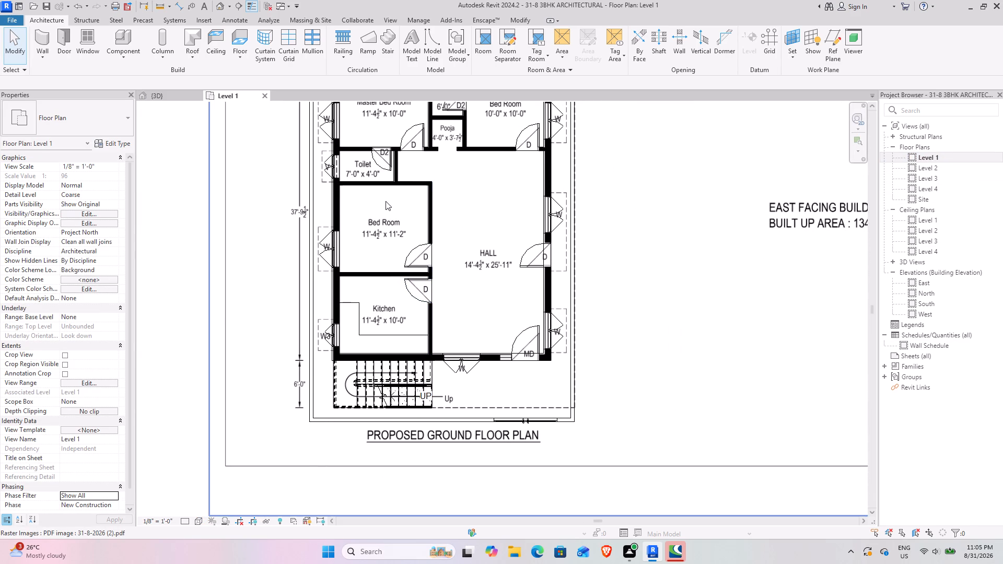
middle_click_drag(470, 206, 449, 278)
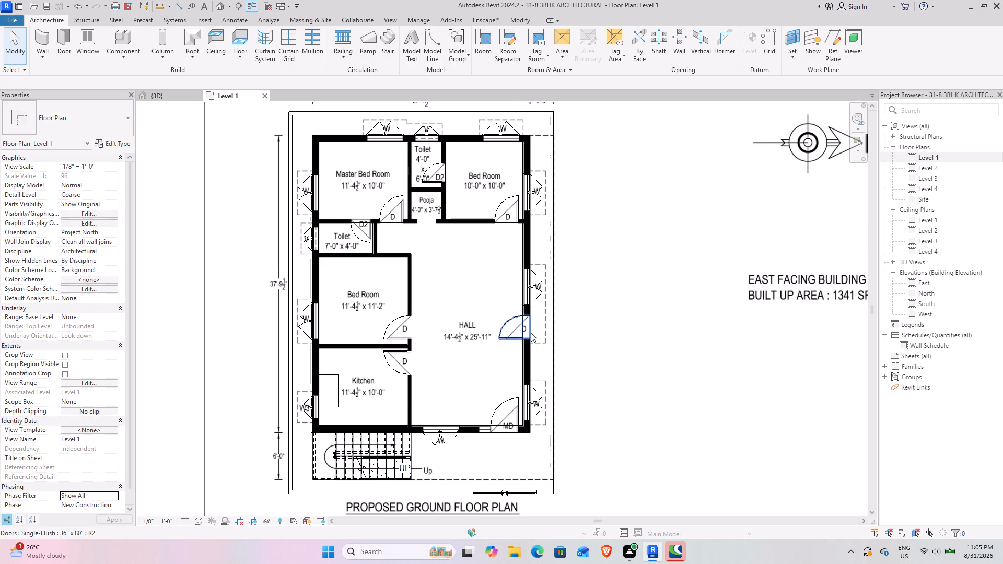
left_click(233, 11)
scroll(316, 300, "down", 3)
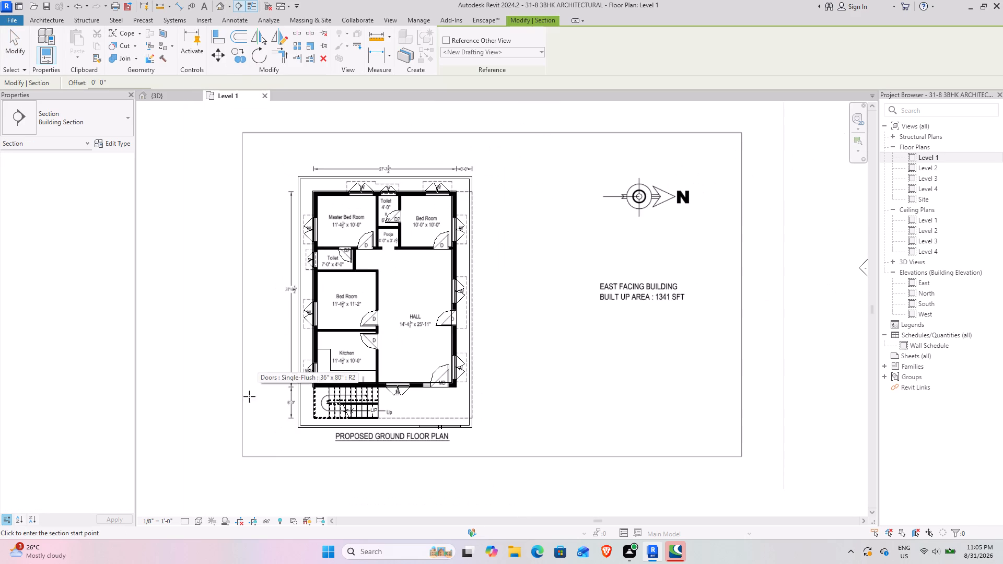
left_click(259, 396)
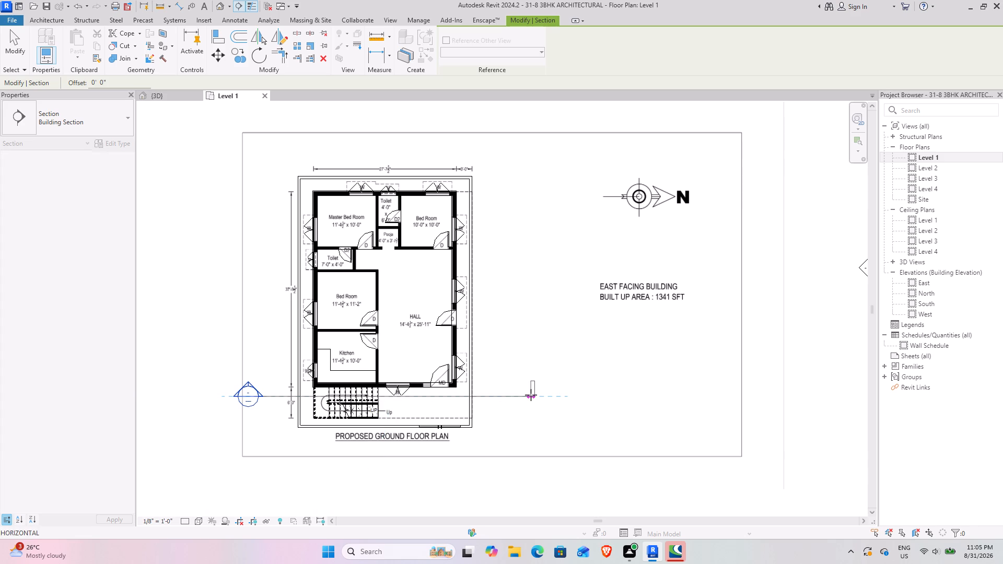
left_click(531, 395)
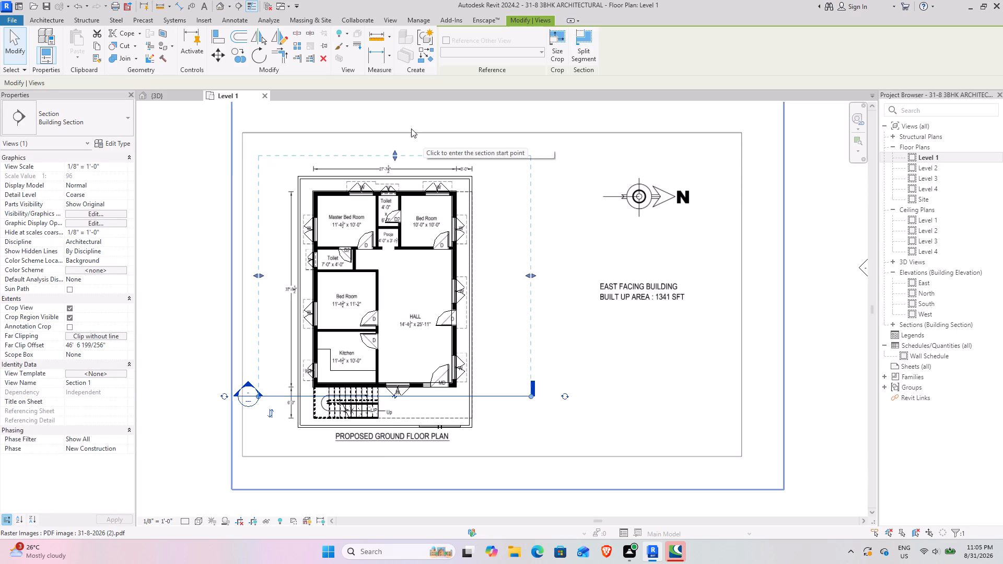
Draw a second building section lengthwise through the bedroom and hall on the Level 1 plan, facing the north side.
left_click(238, 4)
left_click(425, 145)
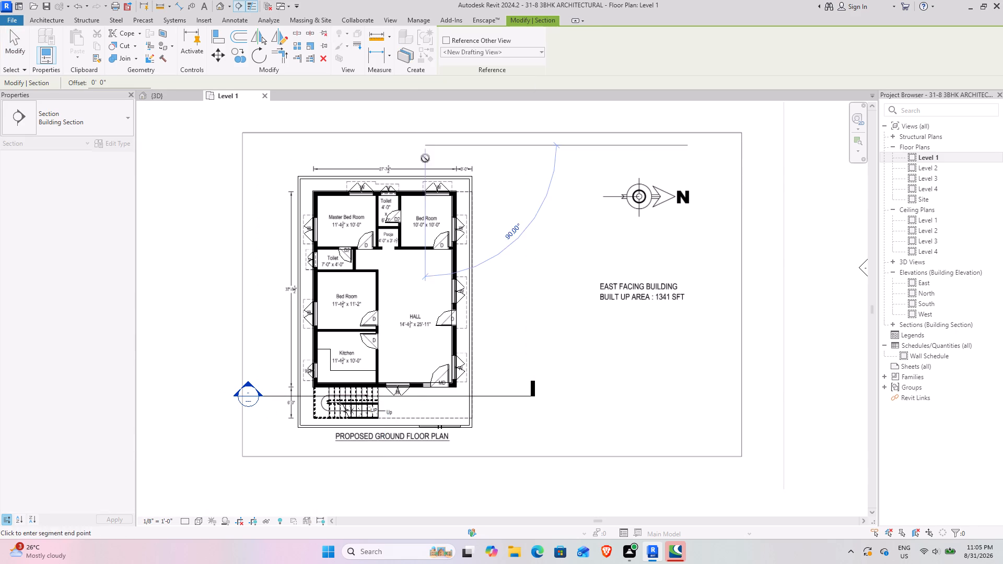
left_click(425, 463)
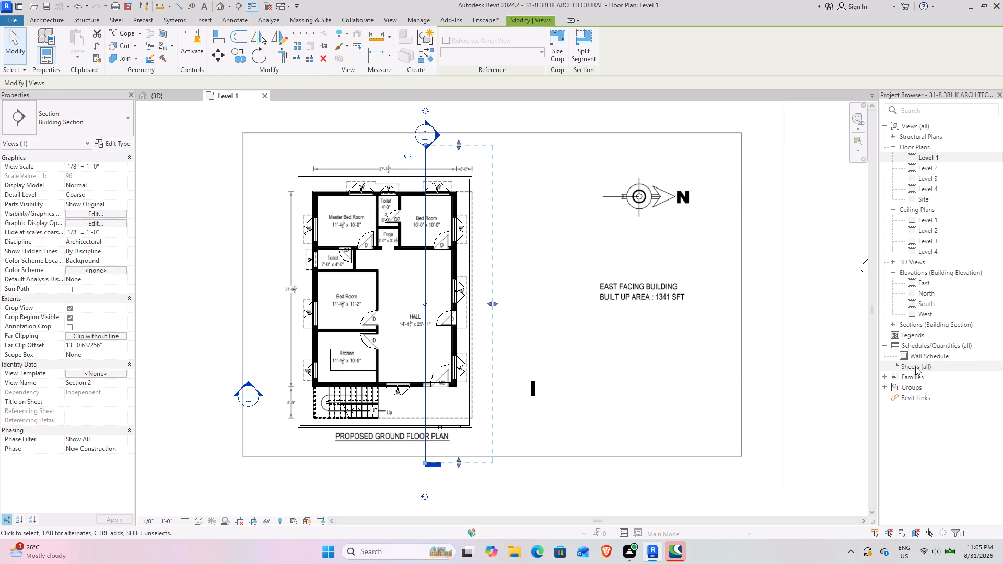
left_click(806, 238)
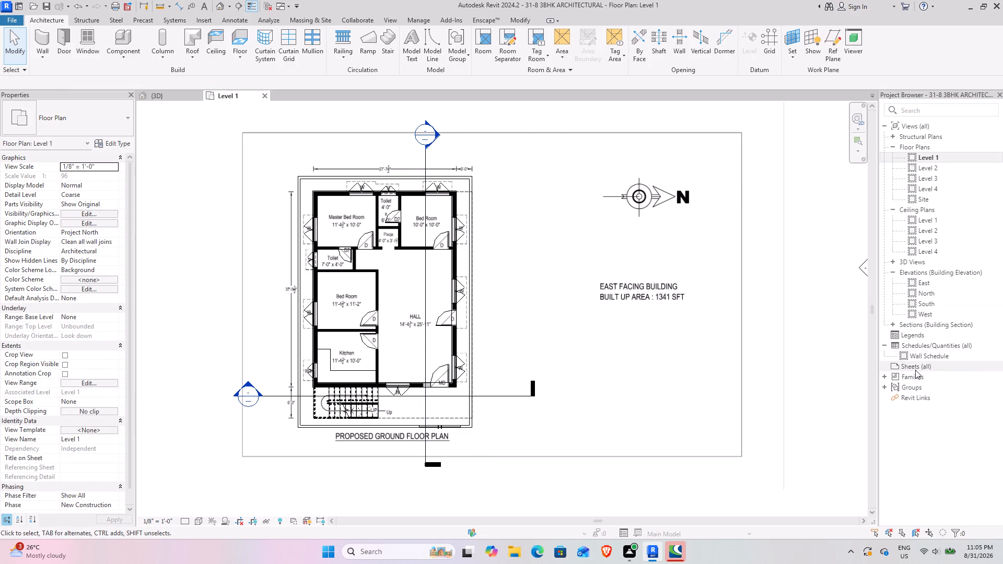
Open the Section 1 view from the project's building sections.
double_click(904, 263)
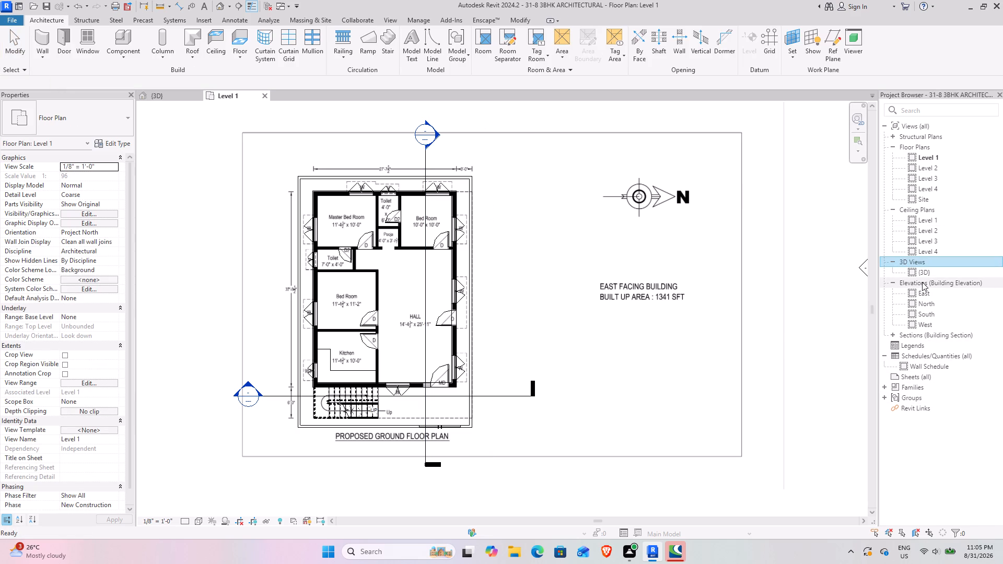
double_click(922, 282)
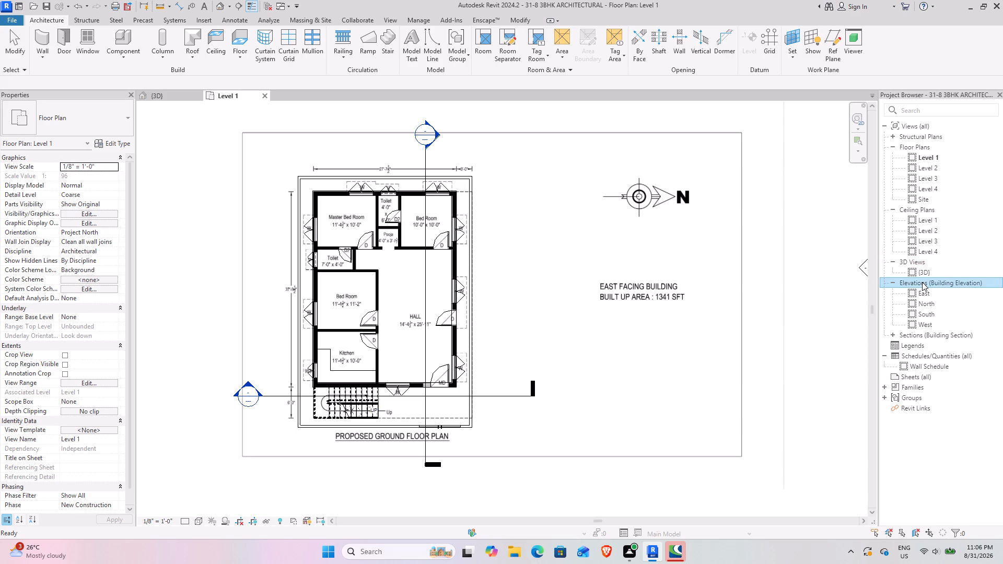
double_click(922, 282)
double_click(918, 330)
double_click(924, 345)
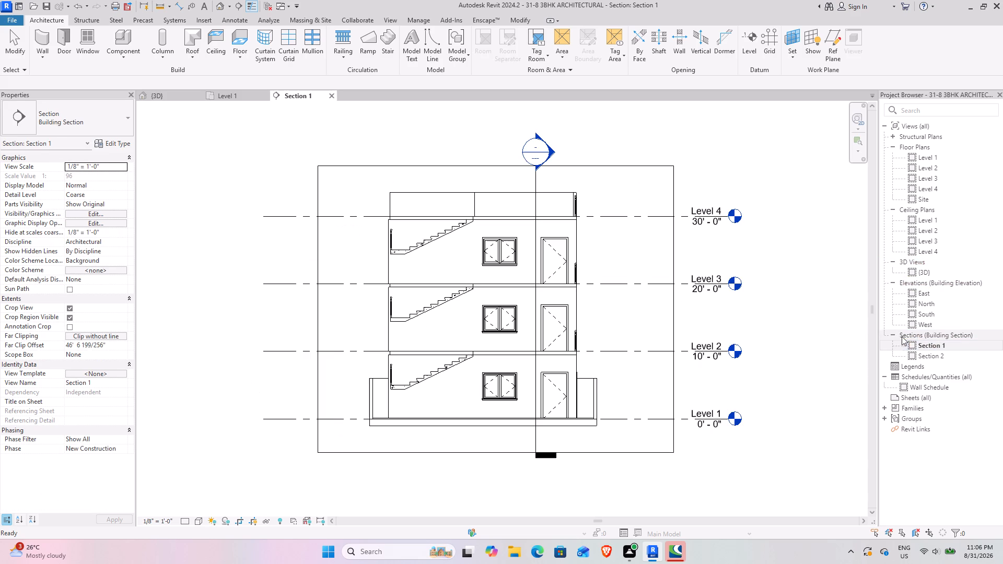
Examine the stairs, slabs, windows, doors and level lines across all storeys in Section 1.
scroll(556, 377, "up", 4)
scroll(523, 417, "up", 2)
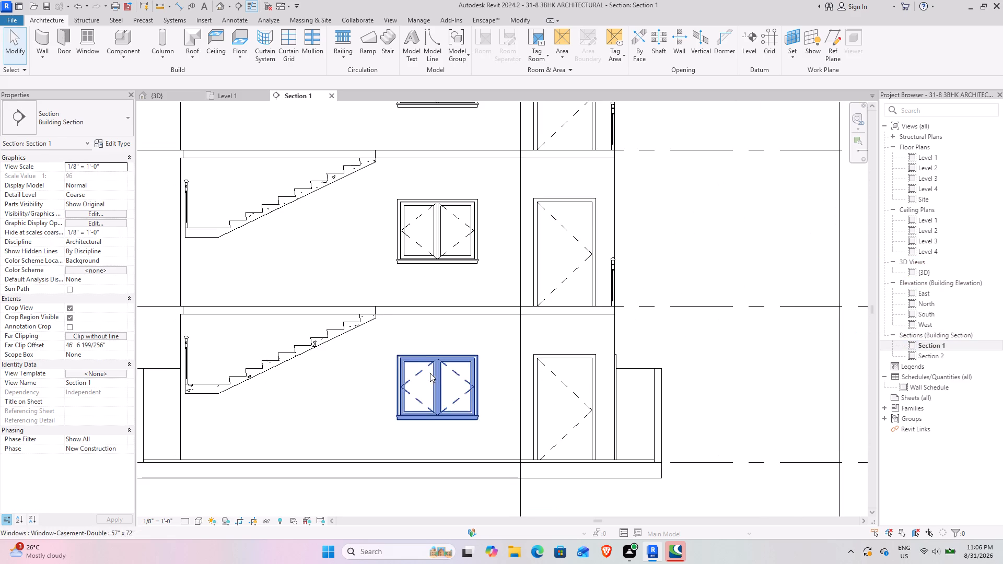
middle_click_drag(429, 372, 469, 335)
scroll(409, 269, "up", 2)
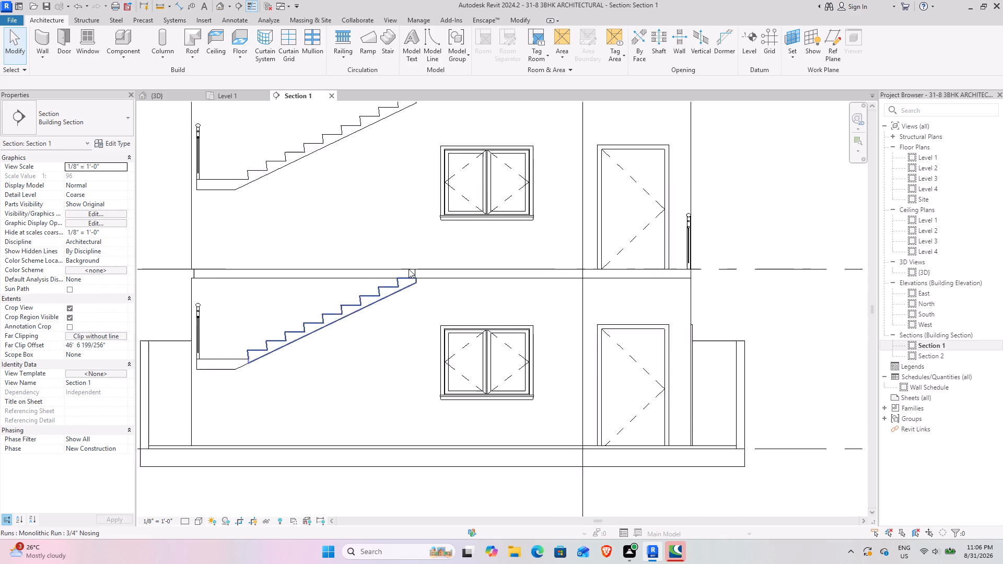
scroll(409, 269, "up", 2)
middle_click_drag(364, 161, 444, 348)
scroll(506, 216, "down", 4)
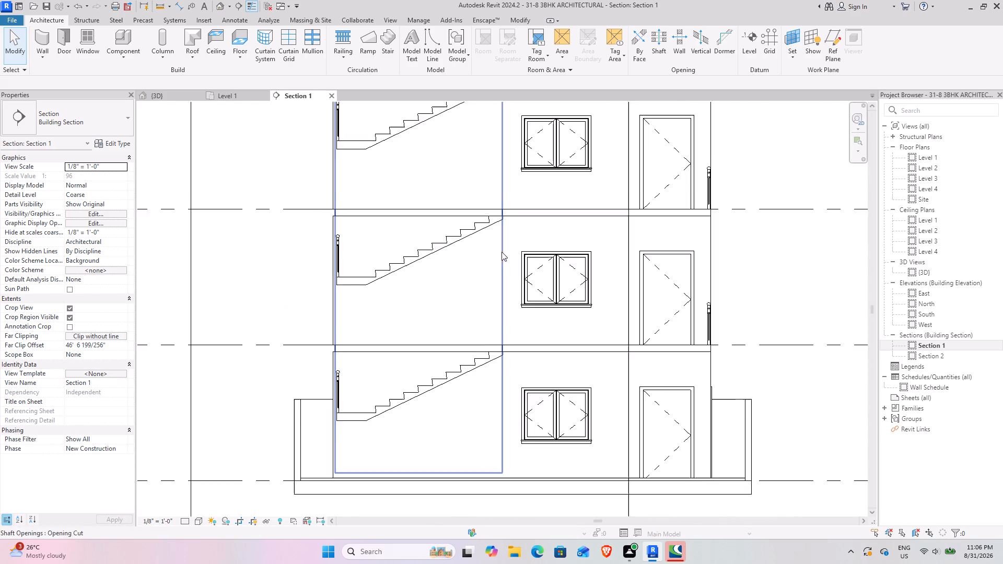
scroll(501, 252, "down", 3)
middle_click_drag(449, 270, 339, 186)
middle_click_drag(336, 207, 283, 263)
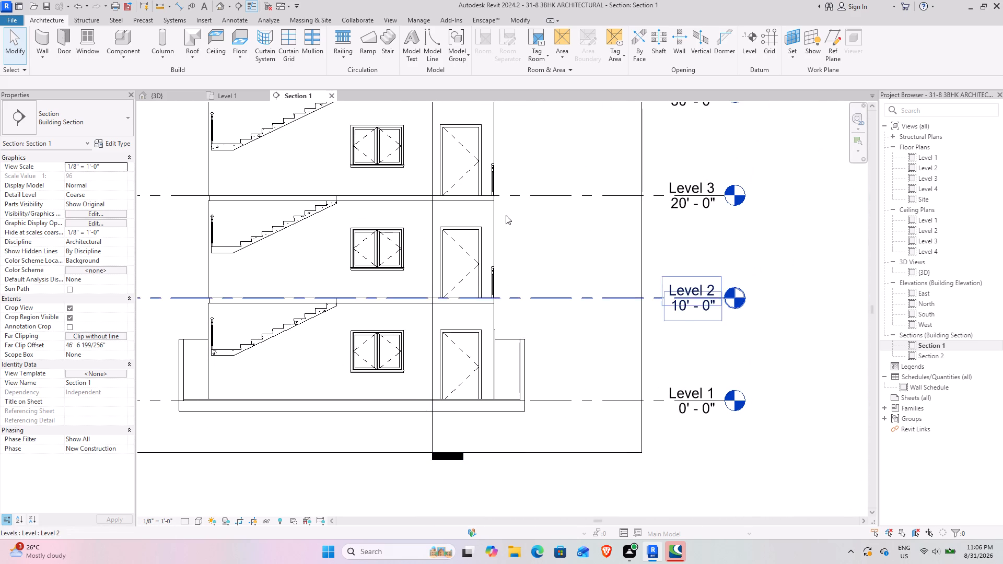
scroll(497, 214, "down", 3)
middle_click_drag(520, 208, 508, 247)
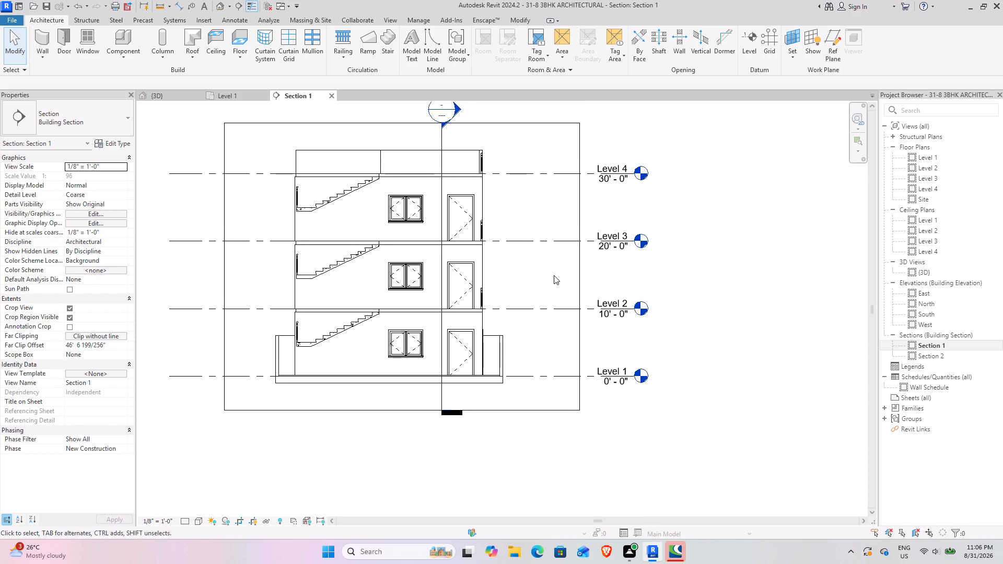
Shorten Section 1's view depth on the Level 1 plan to about 5' 9", just past the wall behind the staircase.
left_click(218, 95)
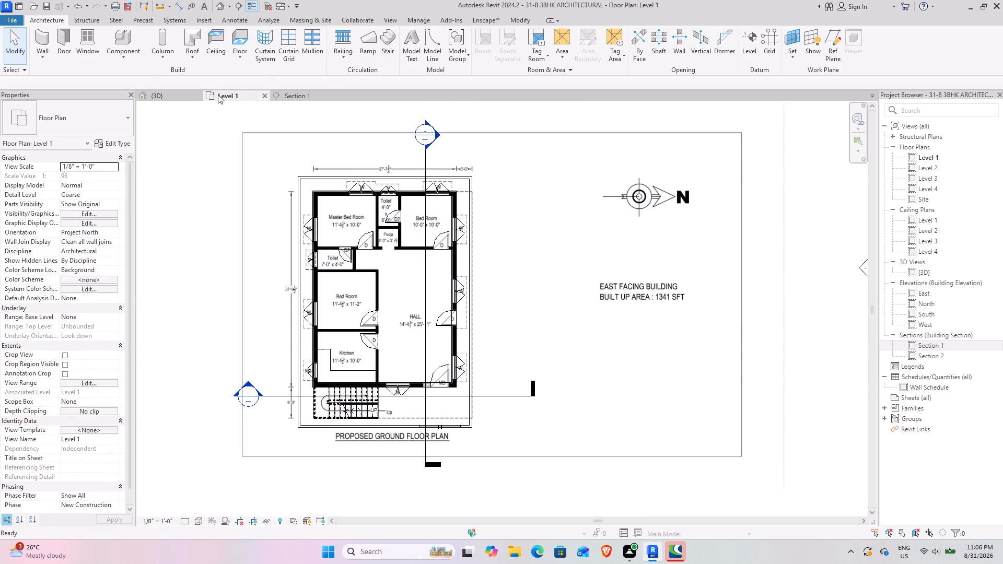
left_click(518, 399)
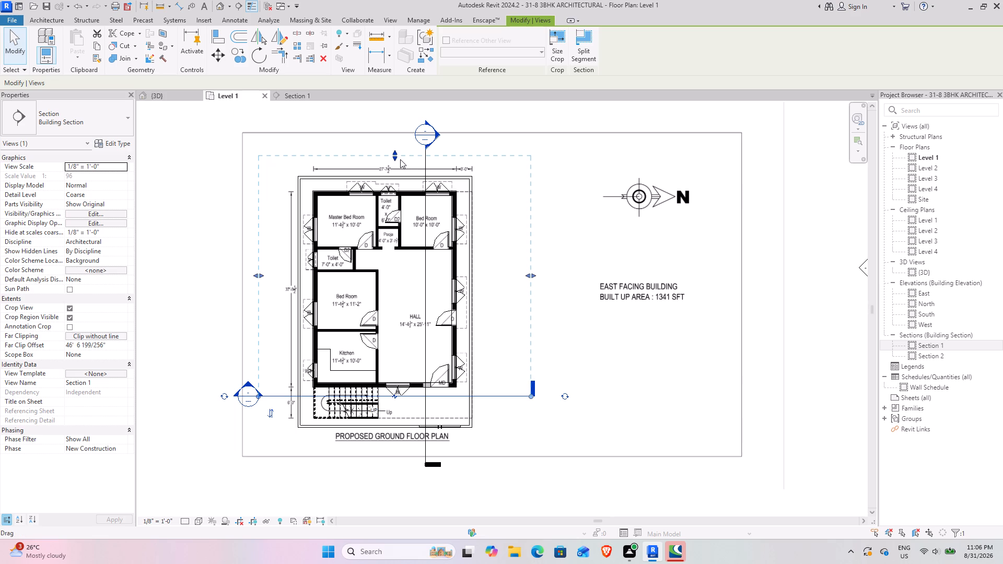
left_click_drag(400, 159, 429, 370)
Return to Section 1 and change its visual style from line-only to coloured surfaces.
left_click(295, 93)
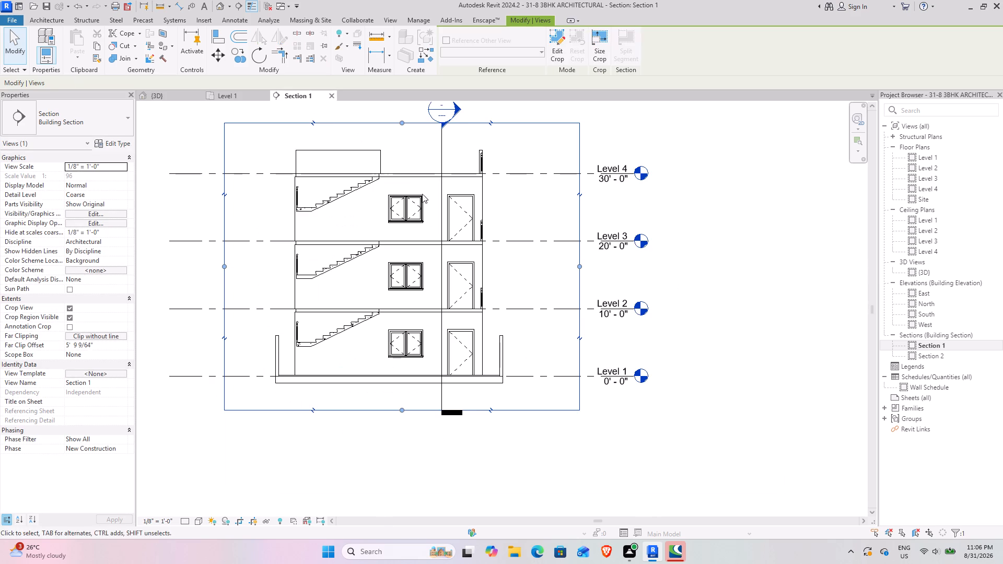
scroll(457, 258, "up", 1)
middle_click_drag(457, 260, 460, 310)
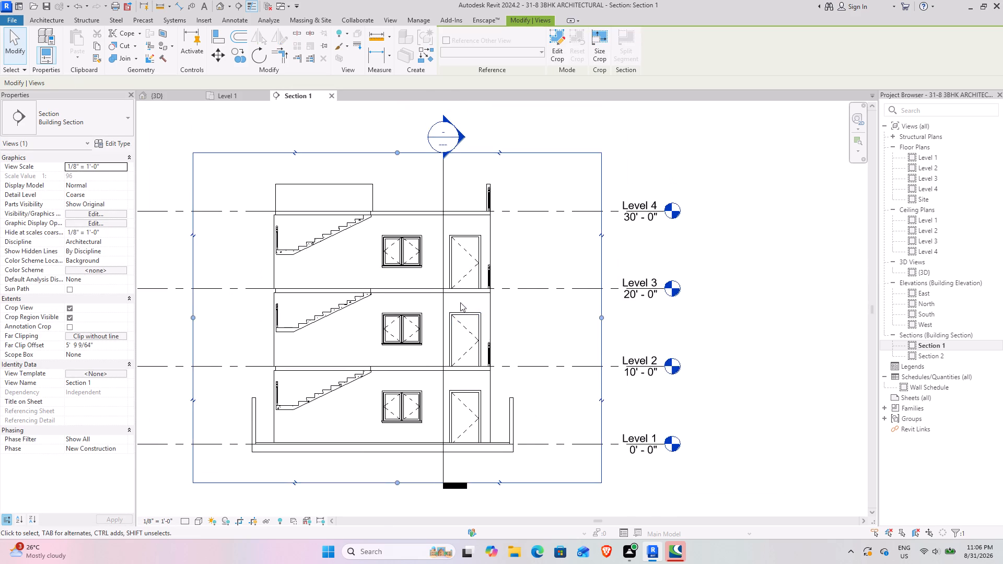
scroll(460, 302, "up", 2)
middle_click_drag(442, 307, 428, 262)
scroll(436, 272, "down", 2)
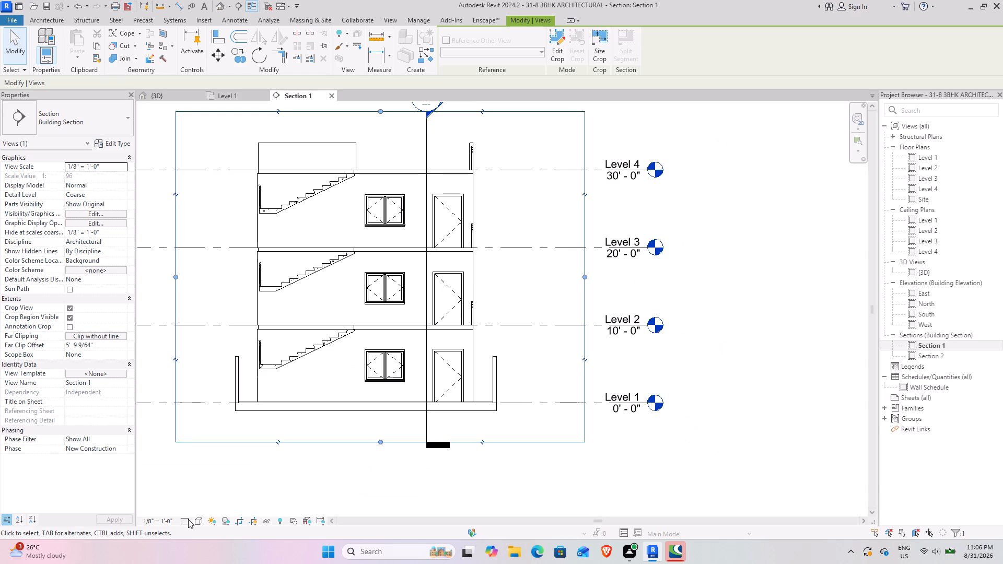
left_click(196, 519)
left_click(228, 481)
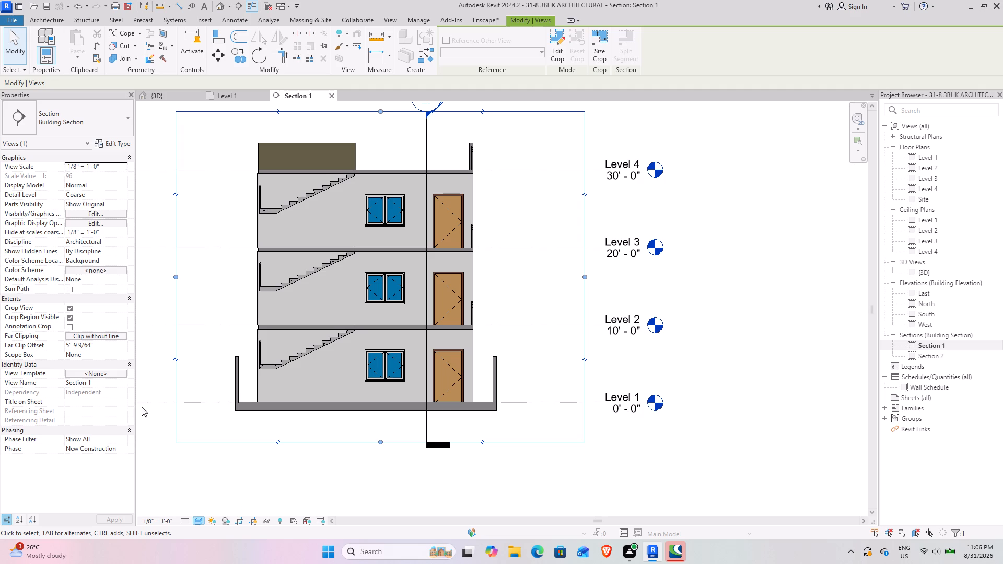
Start an Aligned dimension in Section 1 and set its placement reference to Wall faces.
left_click(179, 6)
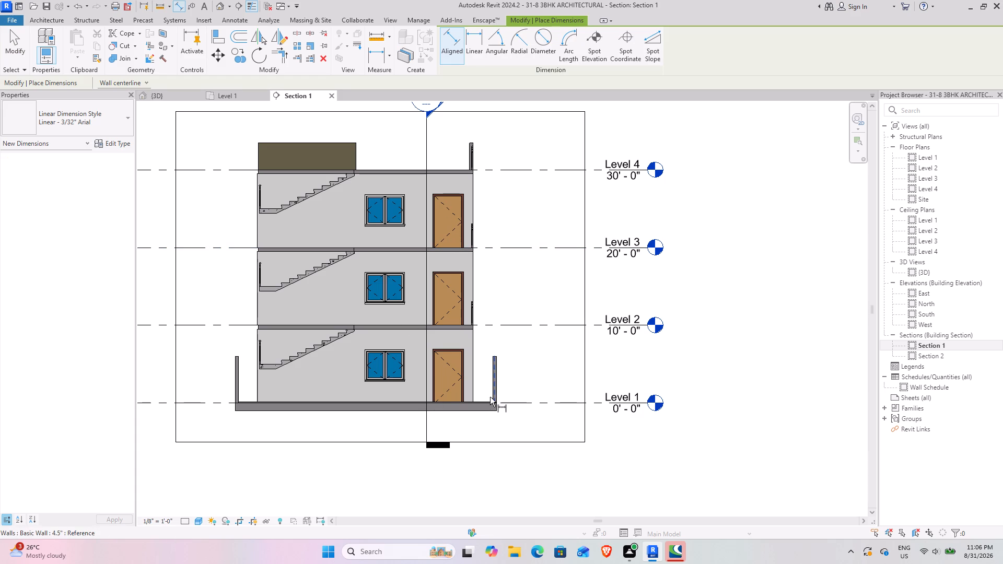
scroll(492, 403, "up", 6)
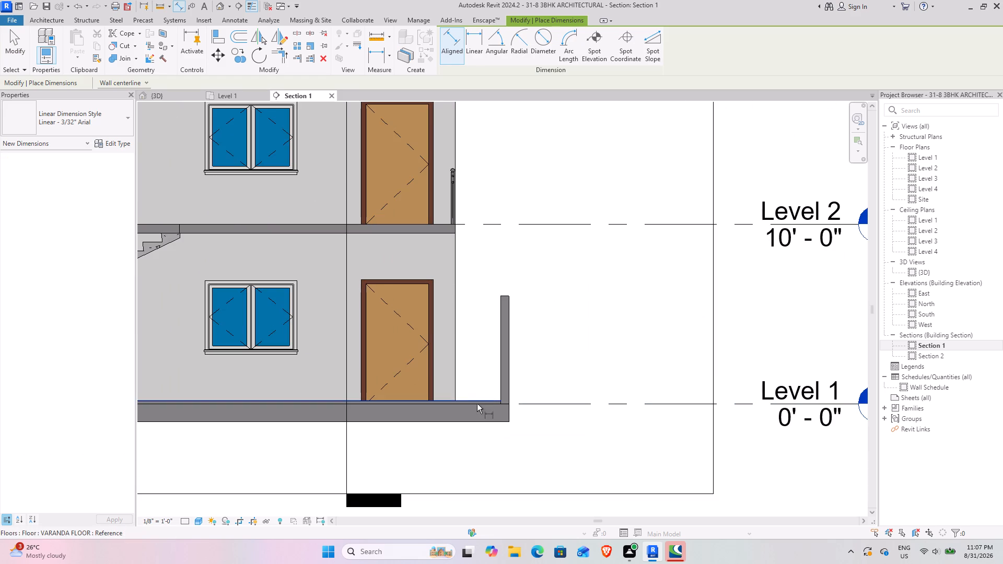
left_click(141, 83)
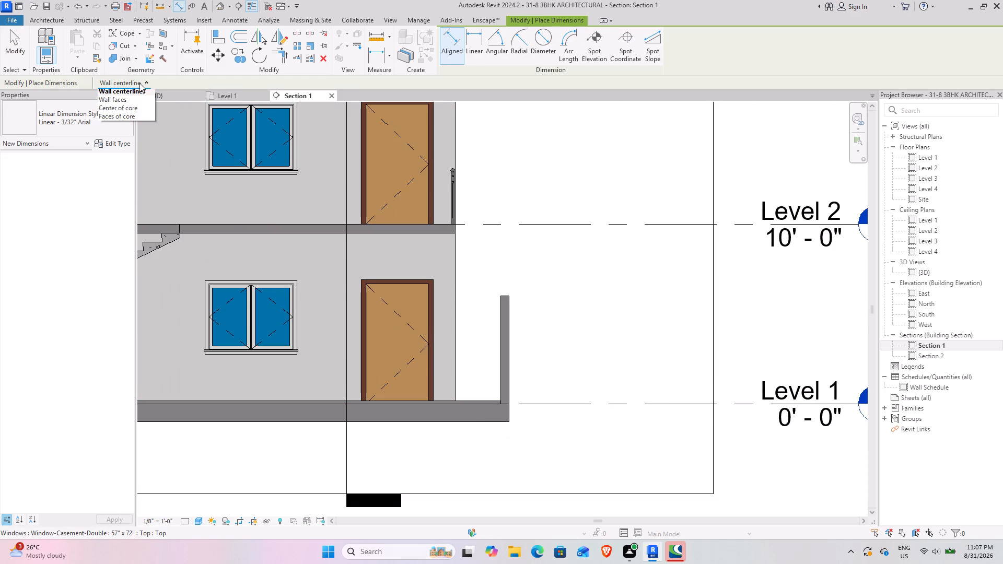
left_click(126, 100)
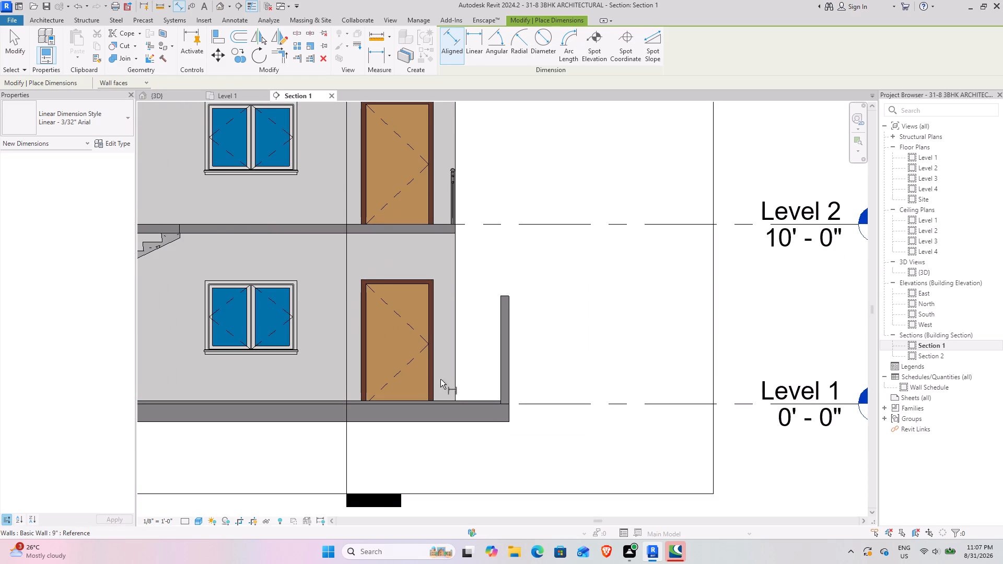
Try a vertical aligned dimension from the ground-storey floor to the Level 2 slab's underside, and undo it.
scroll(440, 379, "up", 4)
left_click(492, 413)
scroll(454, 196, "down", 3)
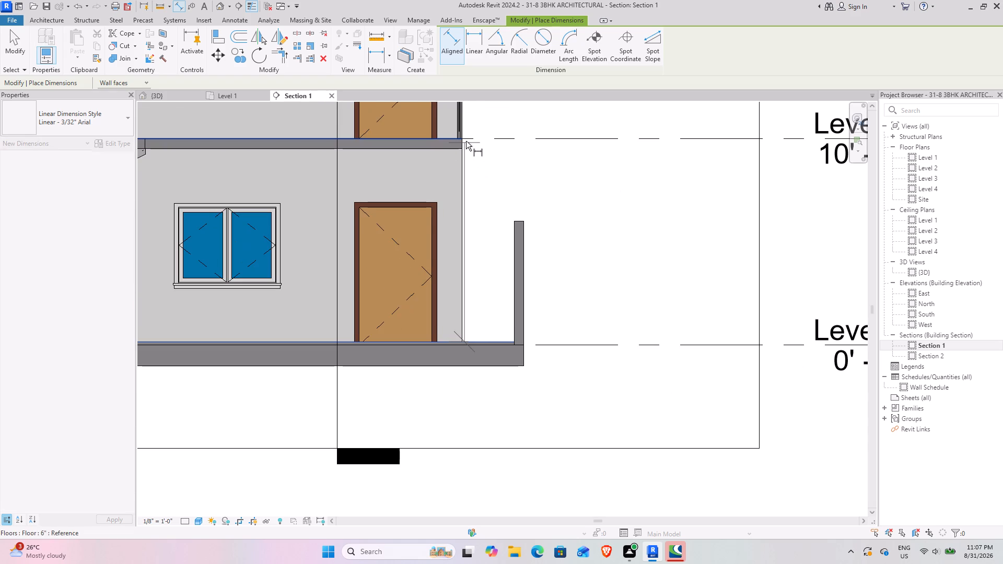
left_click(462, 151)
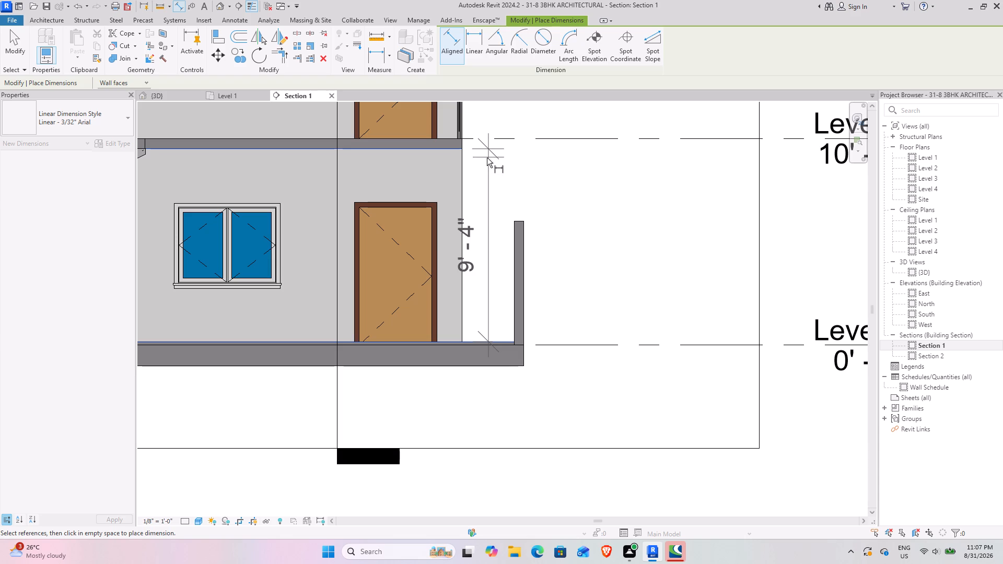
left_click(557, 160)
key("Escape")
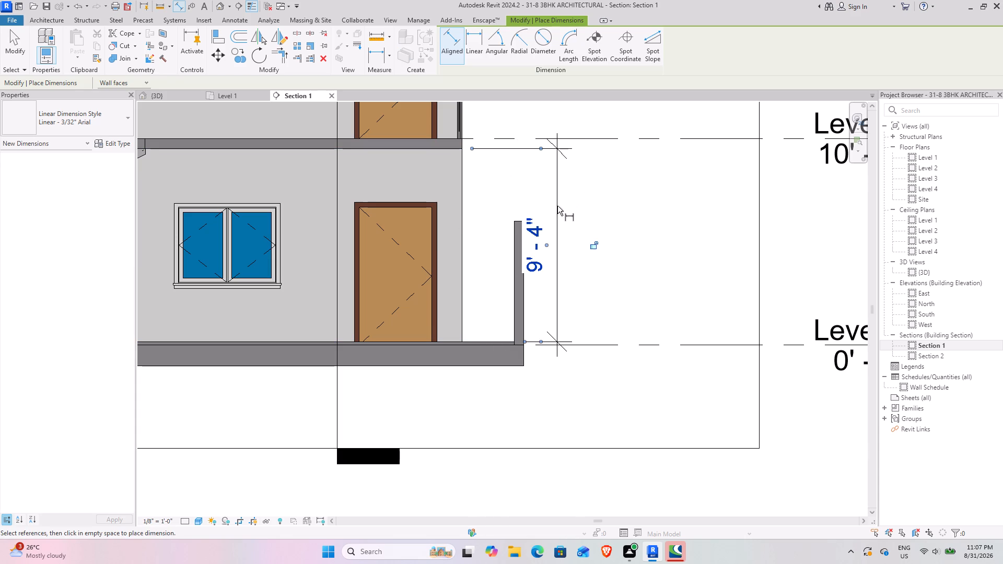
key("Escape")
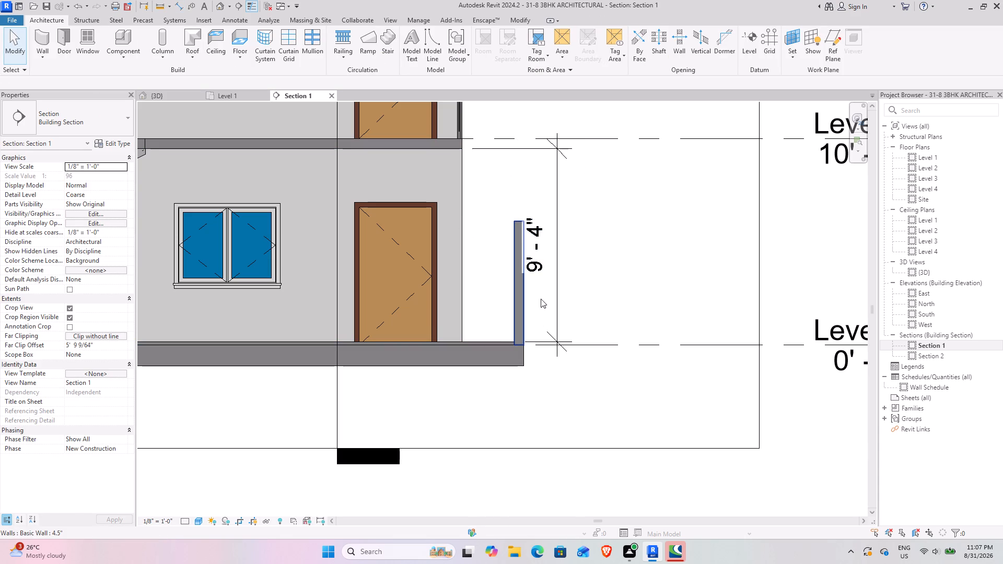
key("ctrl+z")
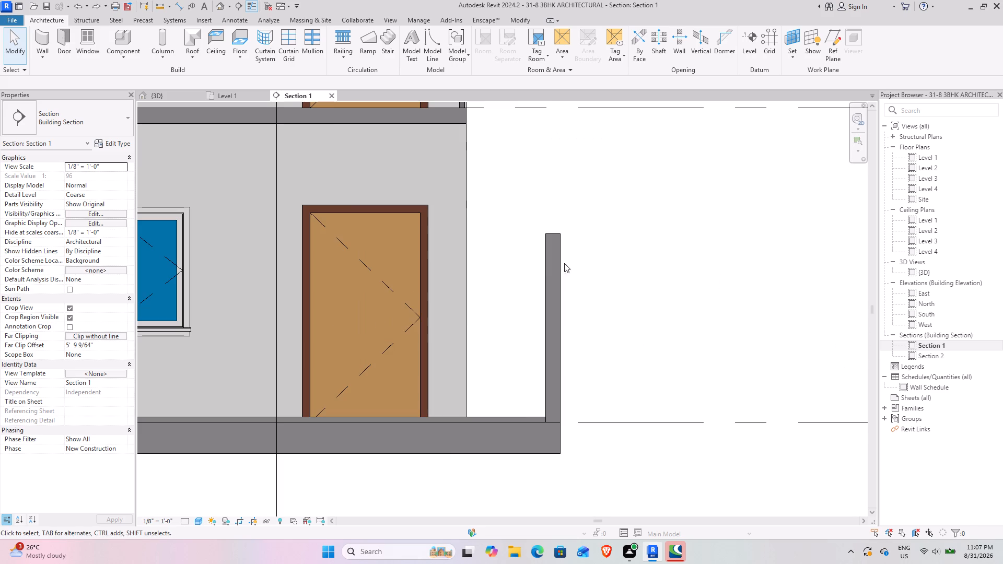
Start a vertical Aligned dimension string on Section 1's door side, referencing the base slab top, ground floor finish and both Level 2 slab faces.
scroll(474, 418, "up", 4)
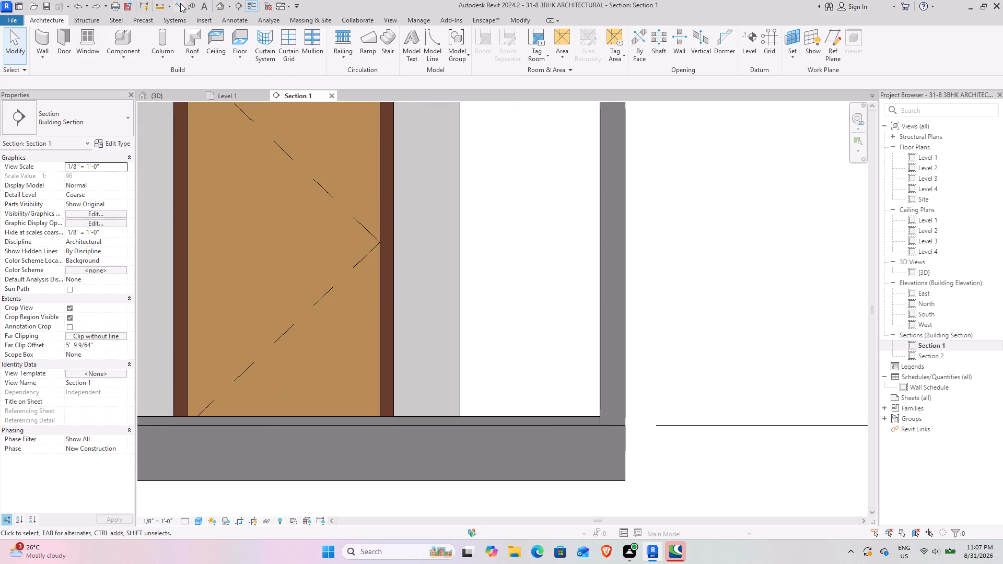
left_click(180, 3)
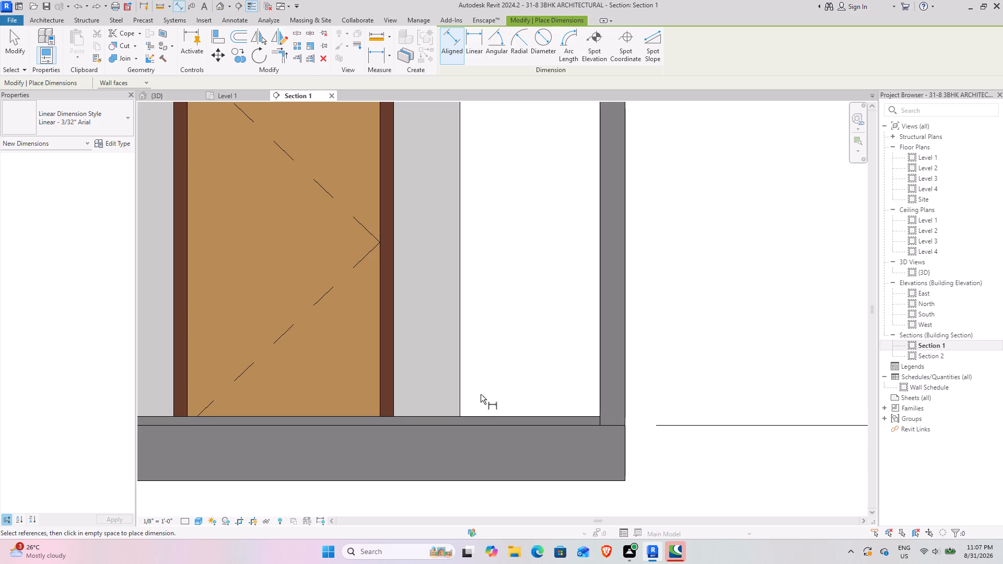
left_click(504, 425)
left_click(501, 414)
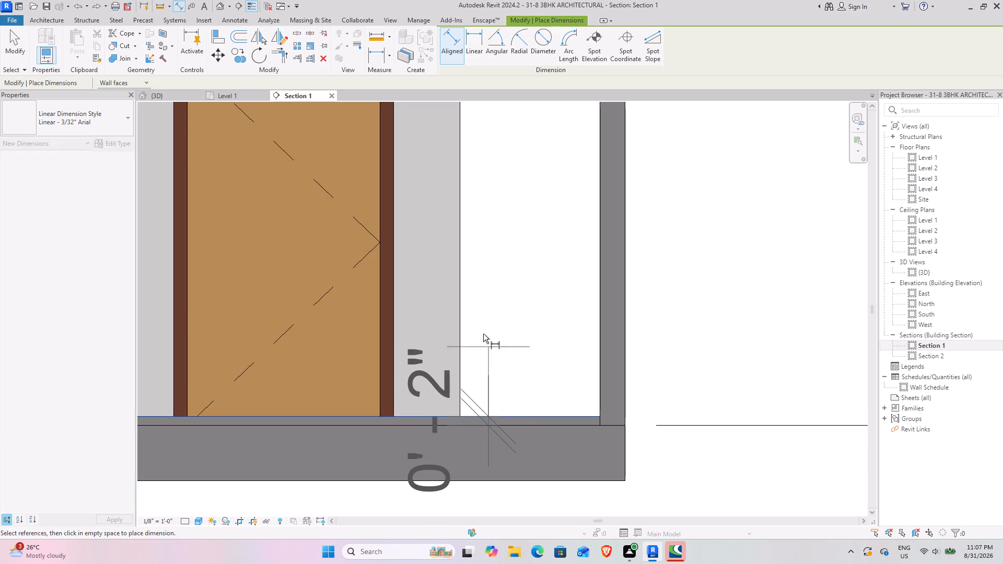
middle_click_drag(494, 205, 487, 413)
scroll(487, 235, "down", 3)
middle_click_drag(485, 228, 482, 321)
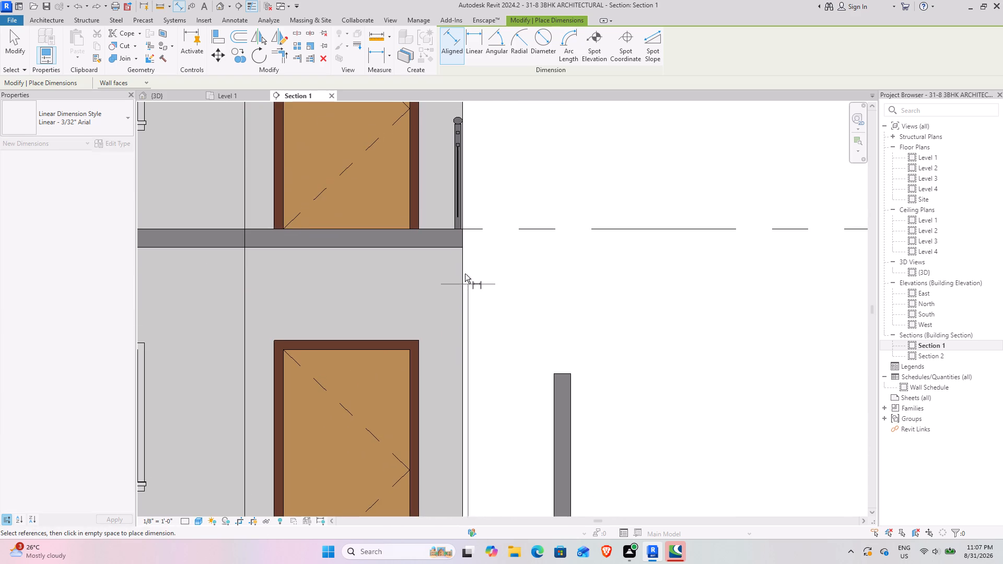
left_click(460, 246)
left_click(460, 228)
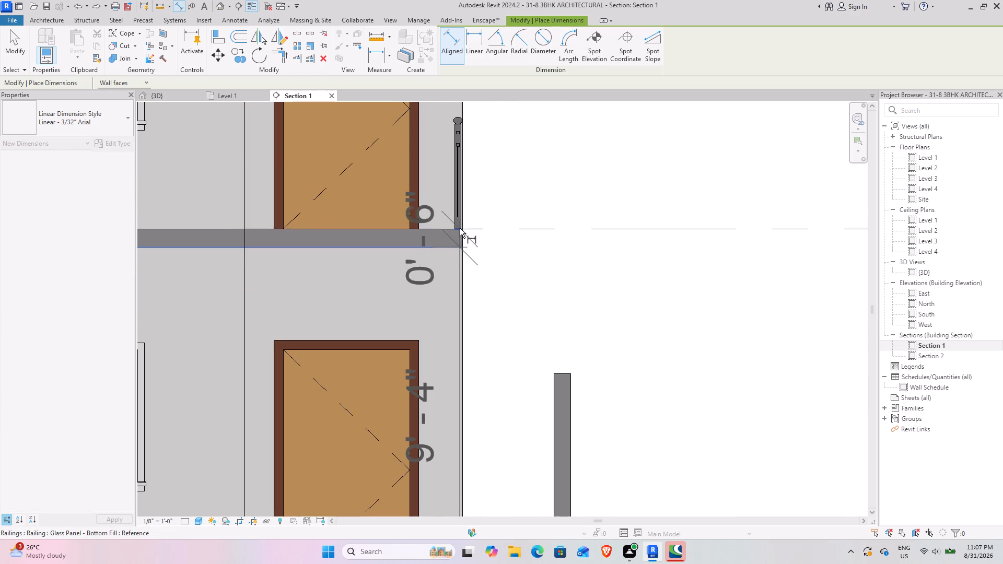
Extend the door-side dimension string upward through the underside and top of the Level 3 and Level 4 slabs.
scroll(520, 169, "down", 3)
middle_click_drag(514, 169, 504, 346)
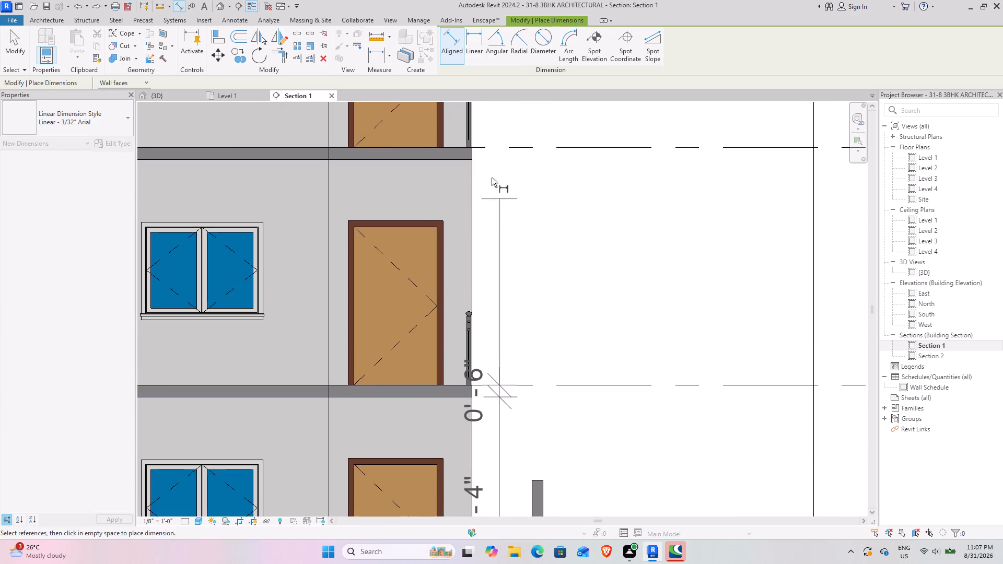
left_click(464, 160)
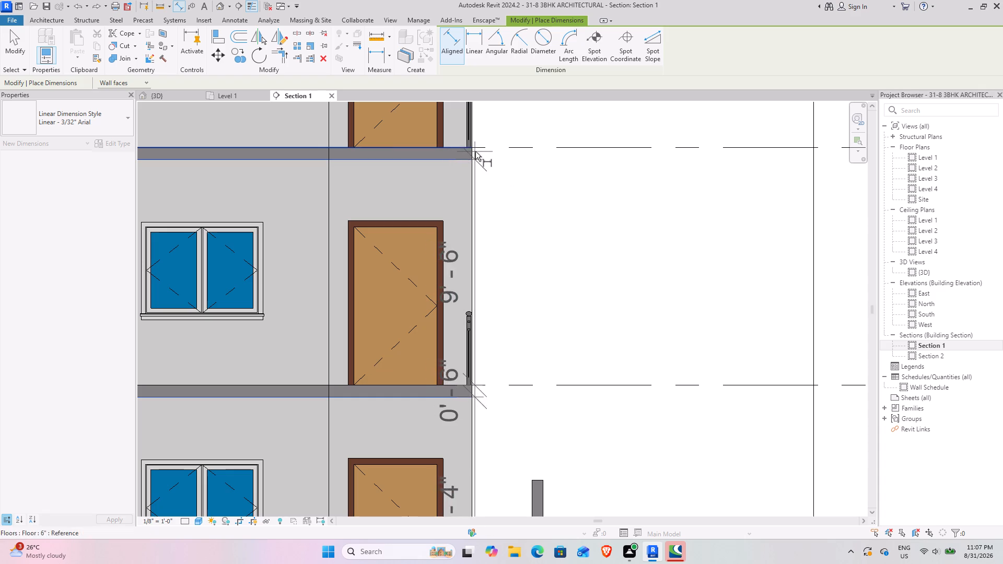
left_click(494, 147)
middle_click_drag(524, 128, 552, 405)
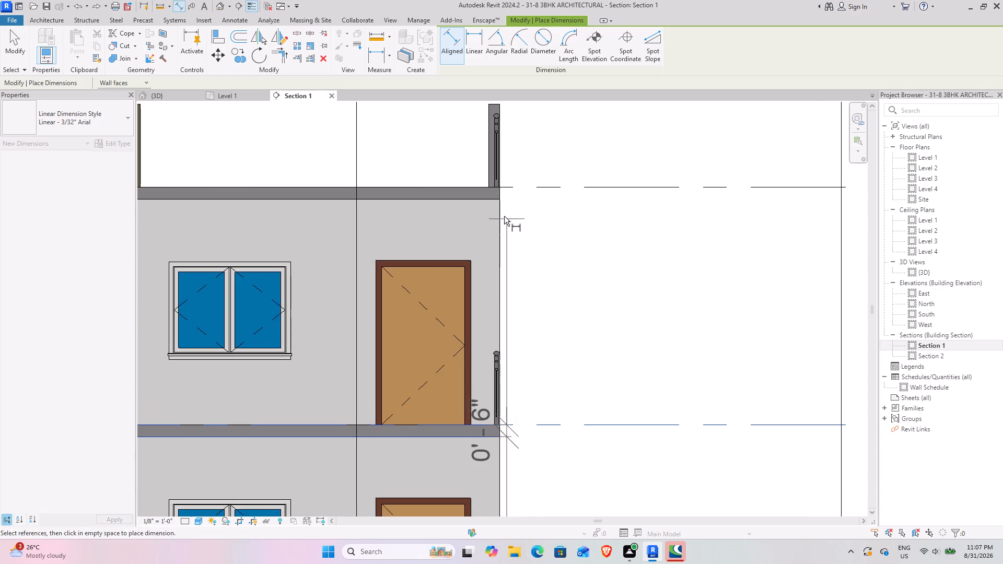
left_click(495, 201)
left_click(511, 191)
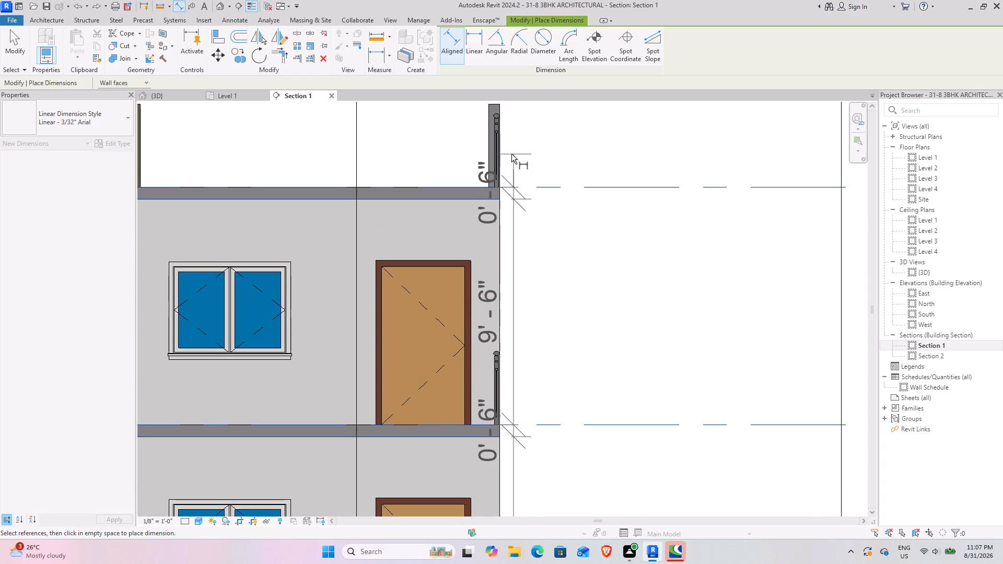
End the string at the roof parapet's top and place it just outside the building's door-side wall, before the level labels.
middle_click_drag(510, 132, 516, 278)
left_click(504, 248)
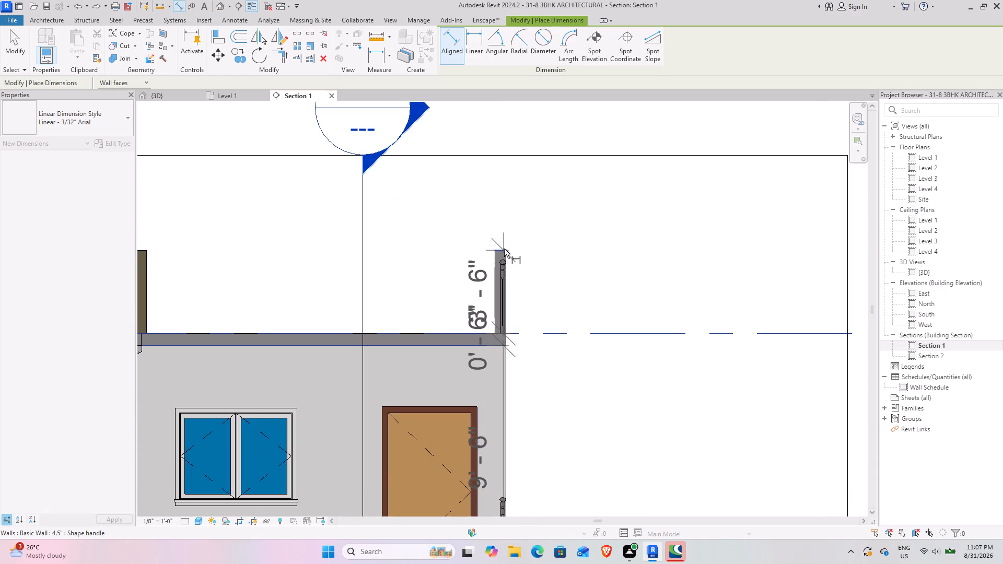
scroll(593, 258, "down", 3)
middle_click_drag(607, 288, 540, 156)
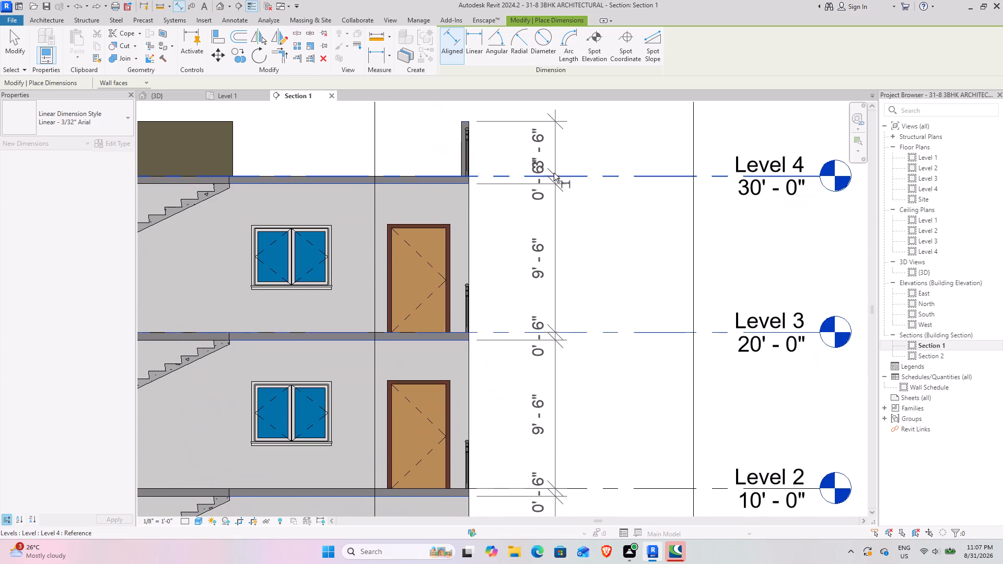
scroll(534, 184, "down", 3)
middle_click_drag(531, 209, 548, 199)
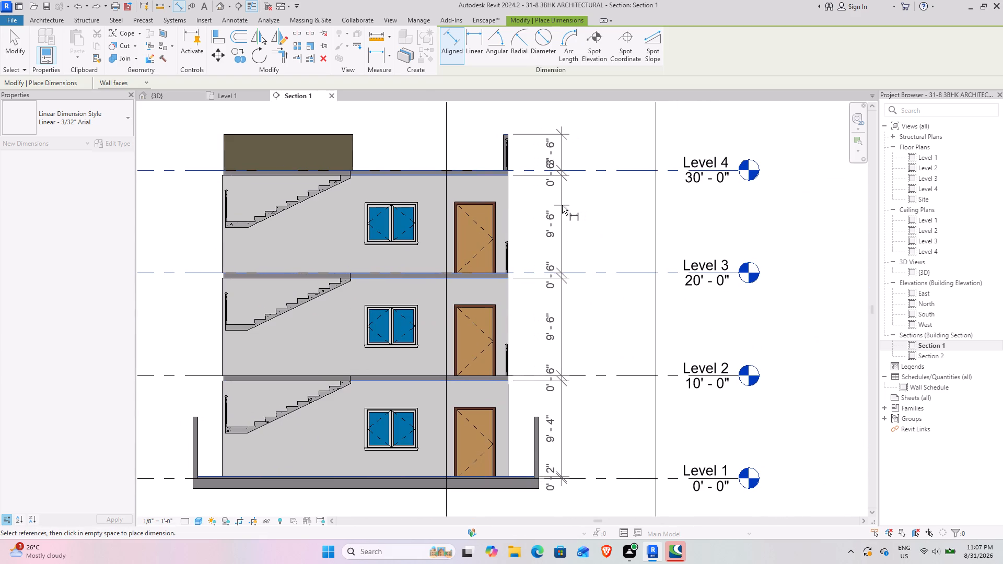
left_click(559, 205)
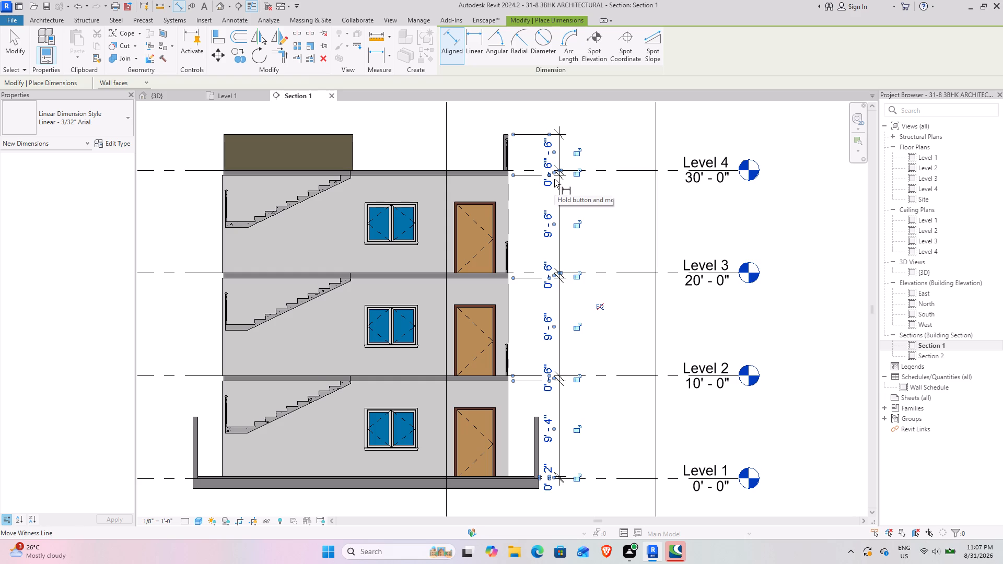
key("Escape")
key("Escape")
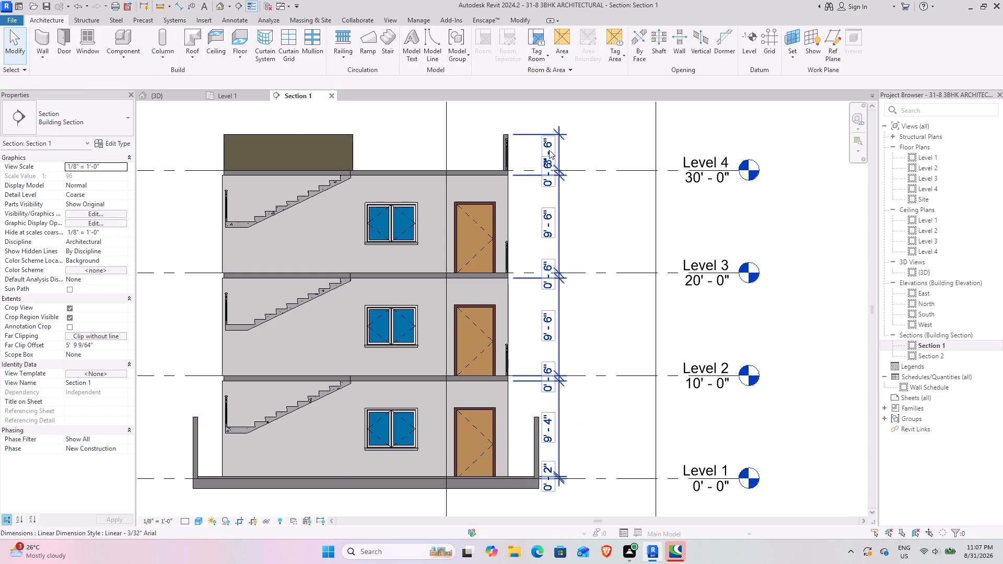
Move the Level 4 slab's overlapping thickness text clear of the door-side dimension string, onto its outer side with a leader.
scroll(549, 150, "up", 12)
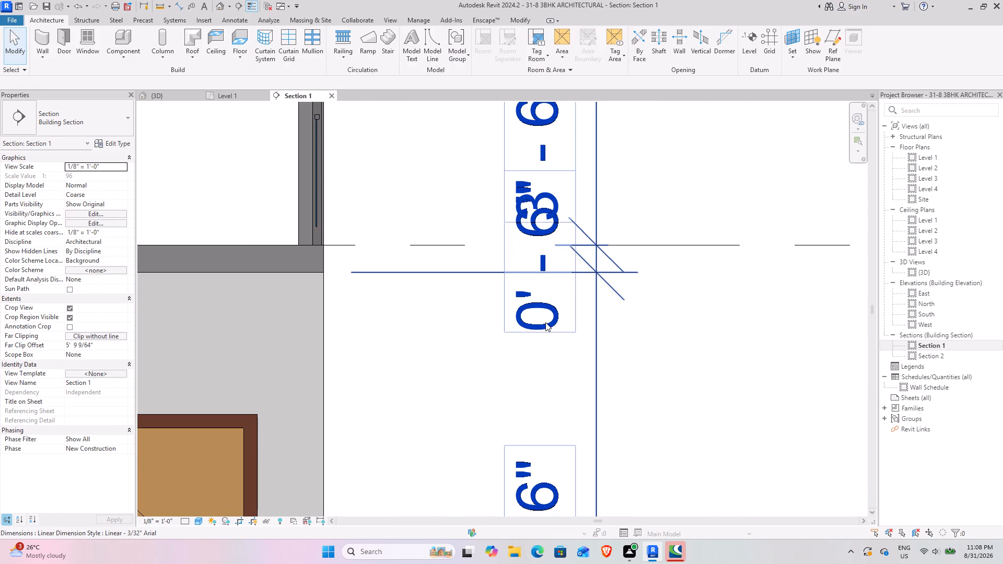
left_click(545, 322)
scroll(652, 298, "down", 5)
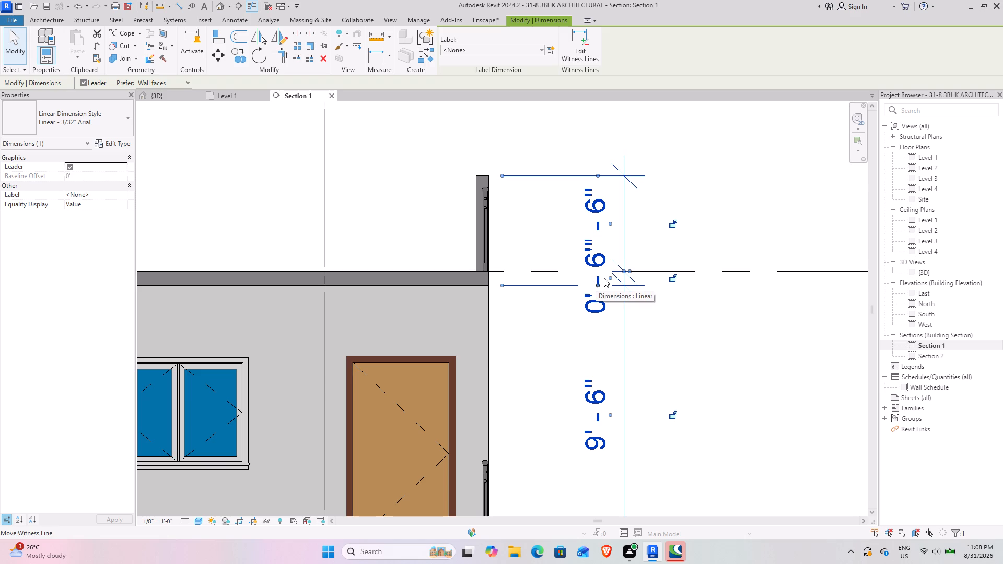
left_click(611, 278)
left_click_drag(607, 278, 609, 296)
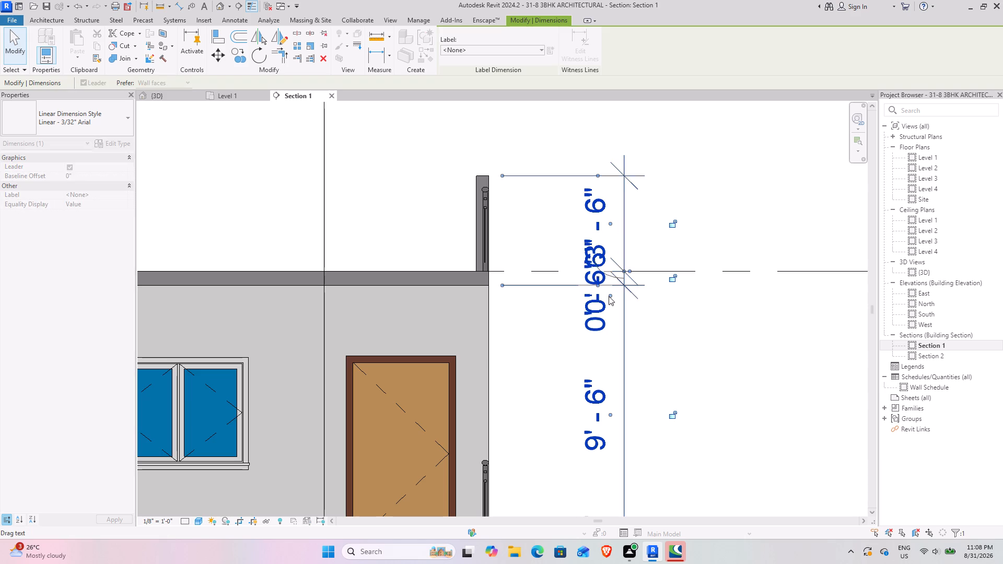
left_click_drag(610, 296, 609, 318)
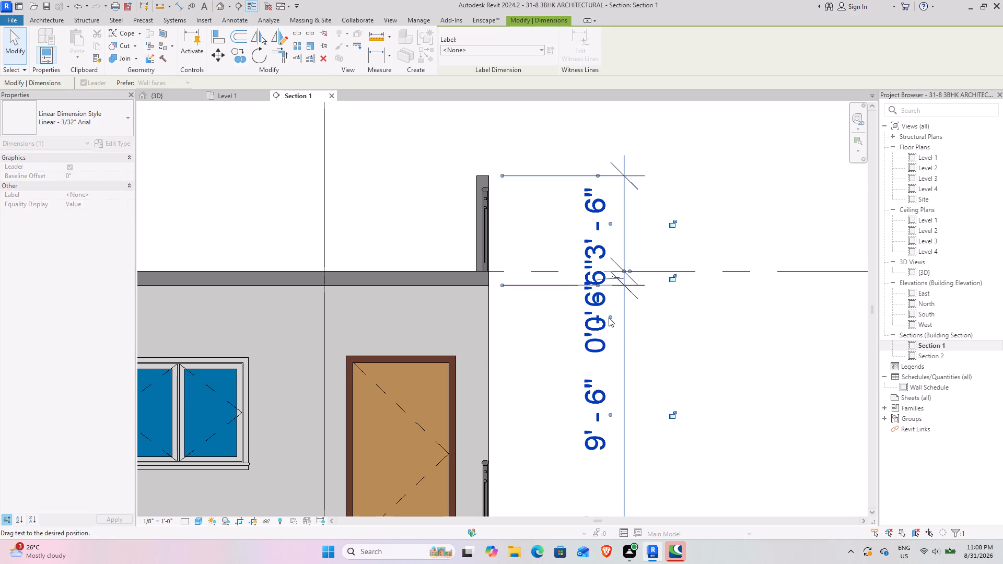
left_click_drag(609, 318, 730, 346)
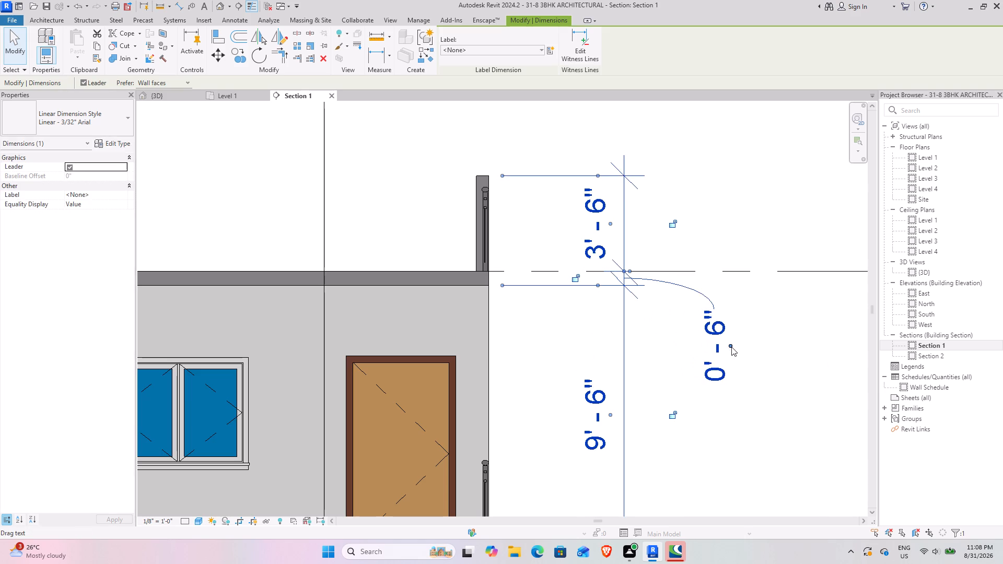
scroll(556, 340, "down", 4)
middle_click_drag(580, 386, 487, 287)
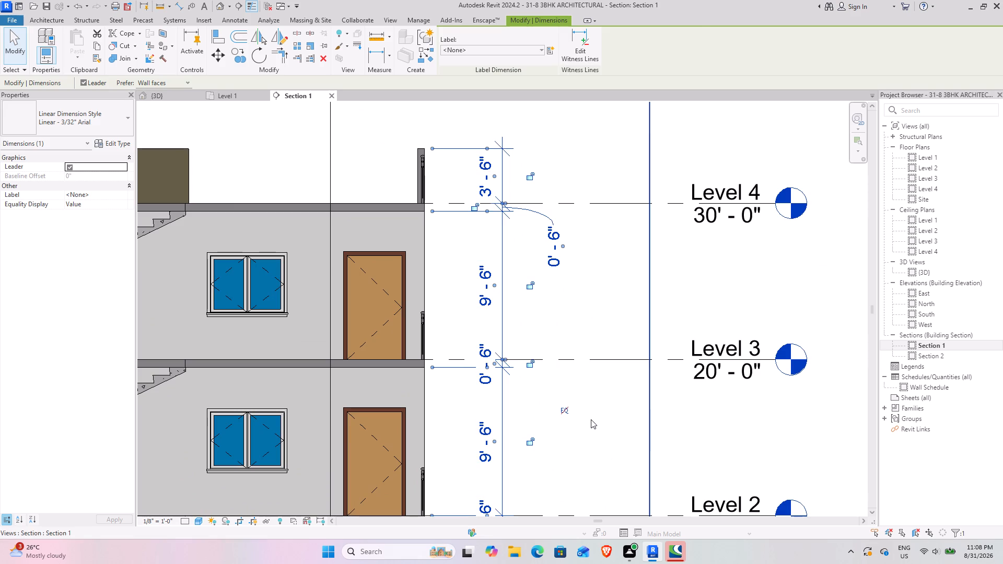
left_click(588, 419)
Start a second vertical Aligned dimension string on the staircase side, referencing the base slab's underside and top and the ground floor finish.
middle_click_drag(556, 413, 539, 283)
scroll(500, 311, "down", 3)
middle_click_drag(424, 347, 440, 320)
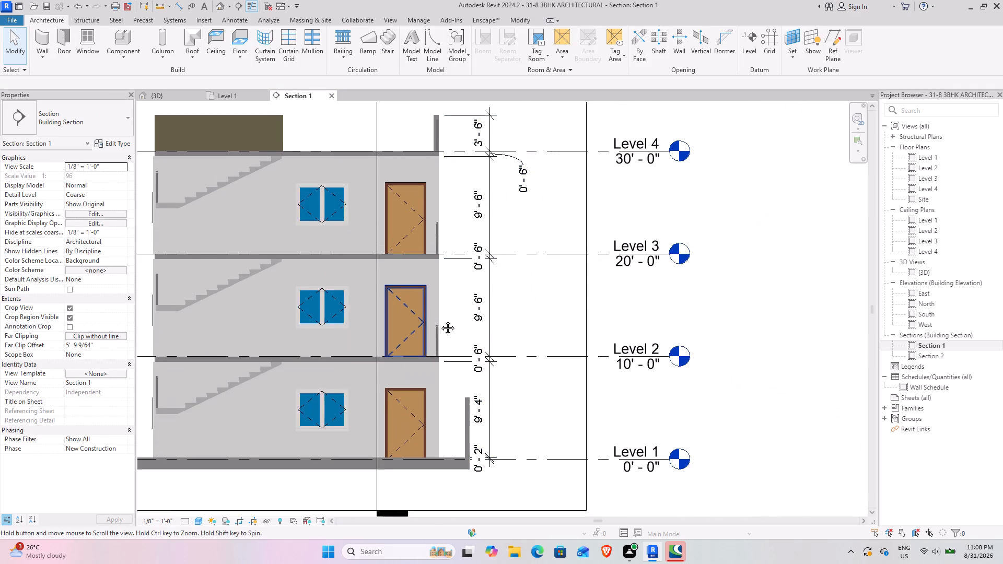
middle_click_drag(440, 320, 456, 302)
middle_click_drag(370, 327, 539, 334)
middle_click_drag(498, 333, 465, 338)
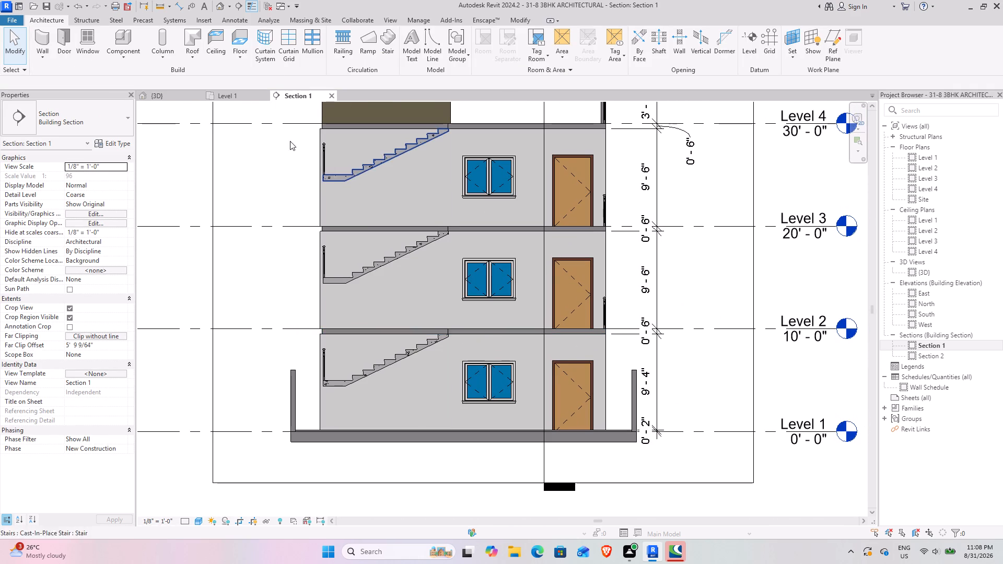
left_click(176, 5)
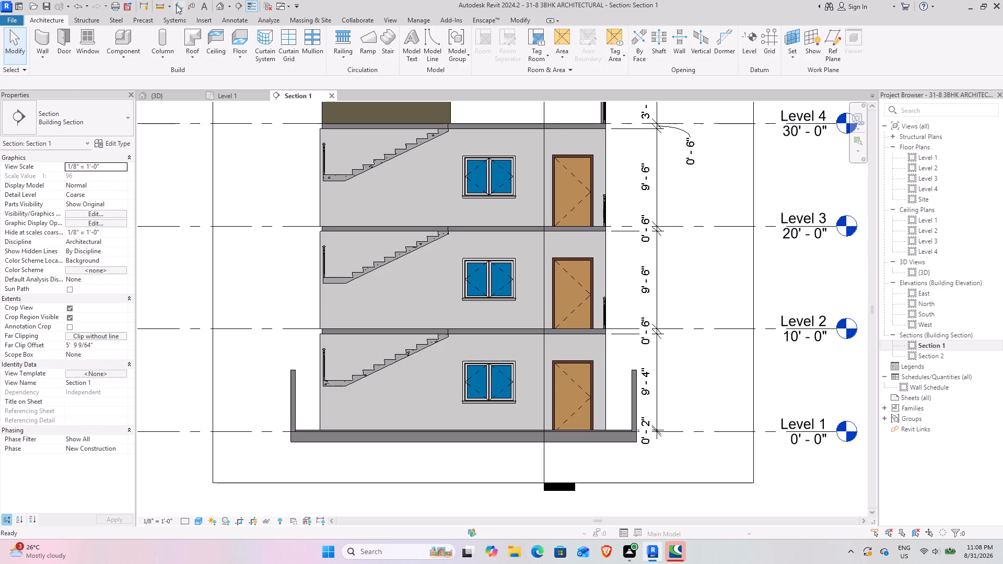
scroll(311, 440, "up", 7)
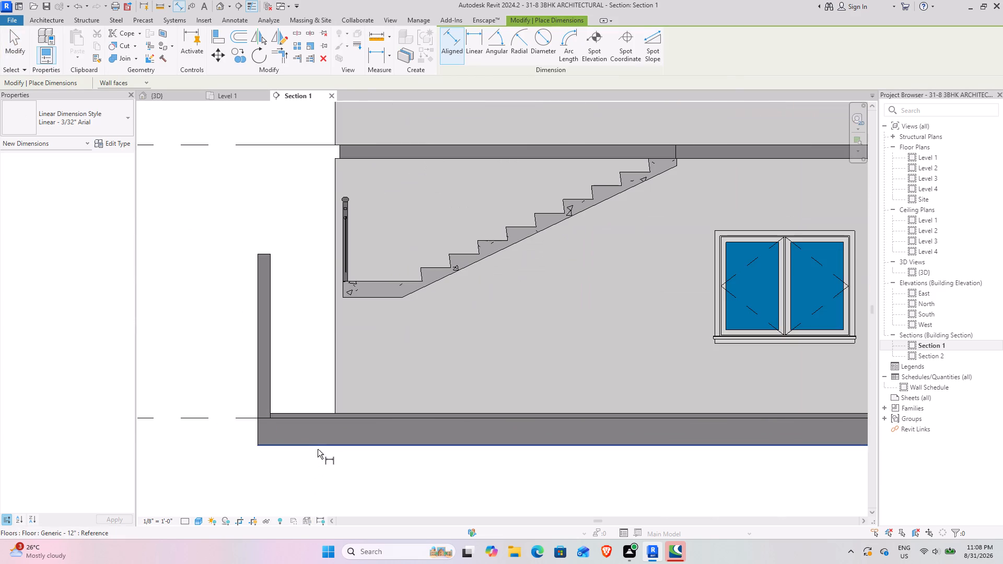
left_click(314, 446)
scroll(317, 413, "up", 5)
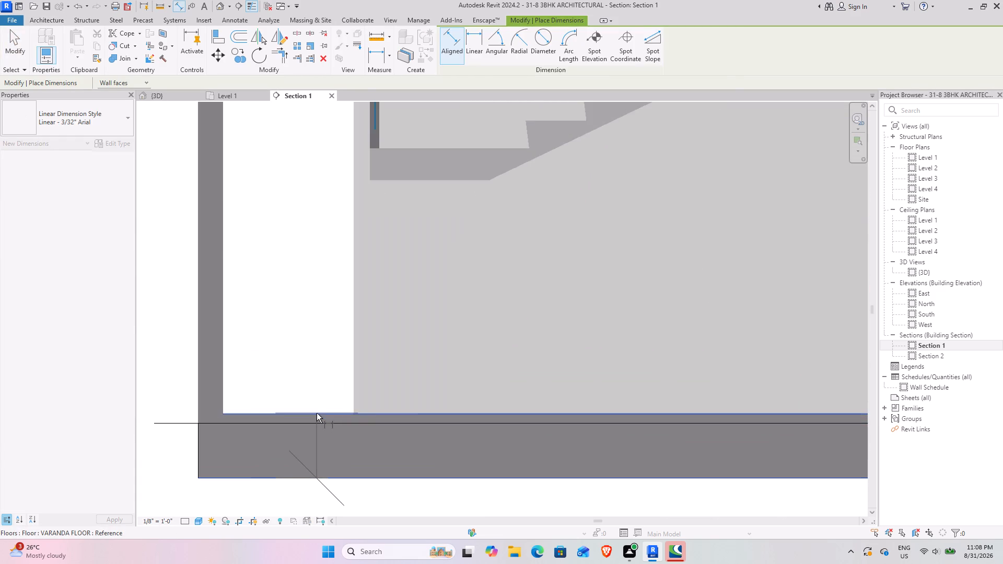
left_click(318, 425)
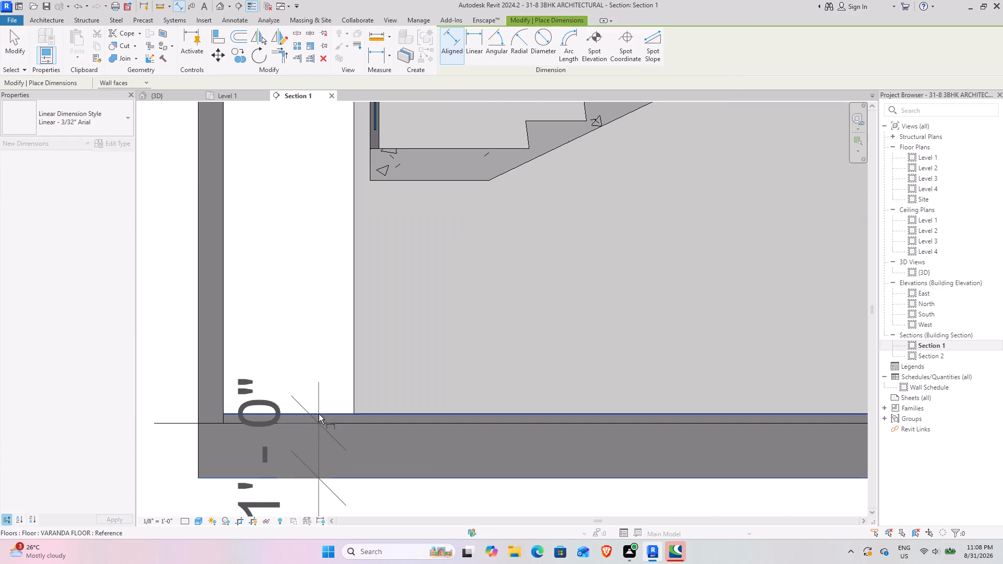
left_click(319, 414)
Extend the staircase-side dimension string upward through the underside and top of the Level 2 and Level 3 slabs.
scroll(289, 264, "down", 5)
middle_click_drag(286, 246, 293, 323)
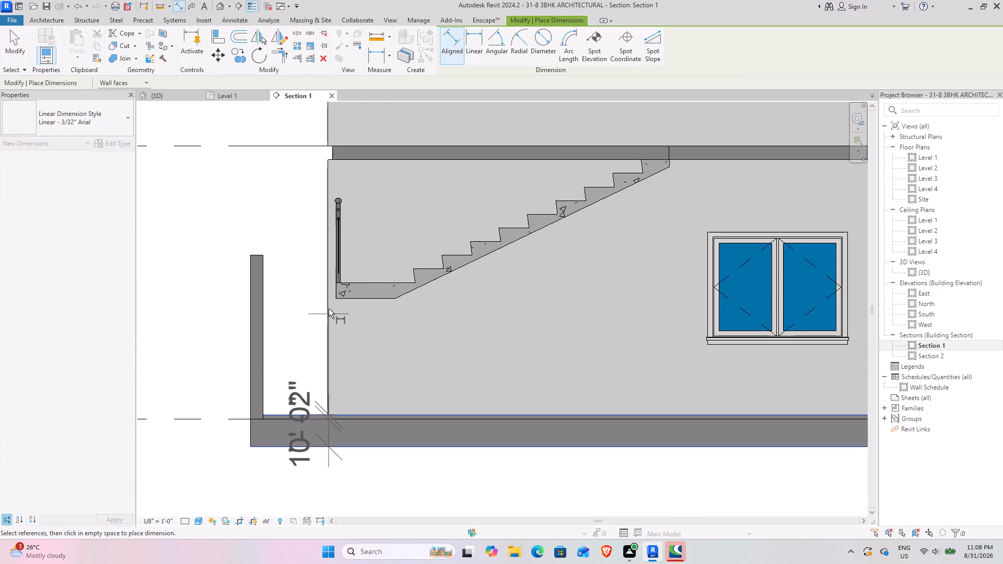
middle_click_drag(304, 286, 236, 378)
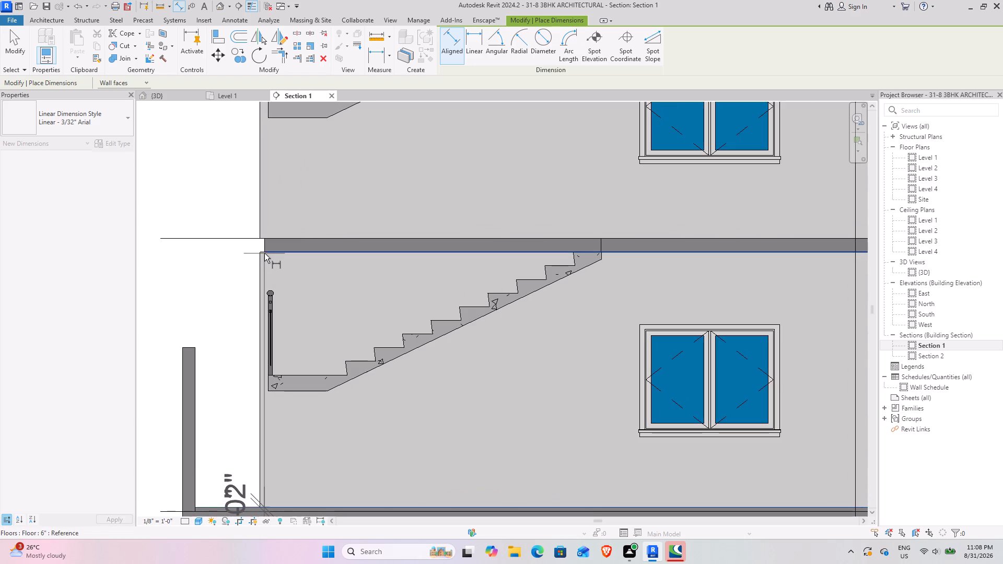
scroll(264, 253, "up", 7)
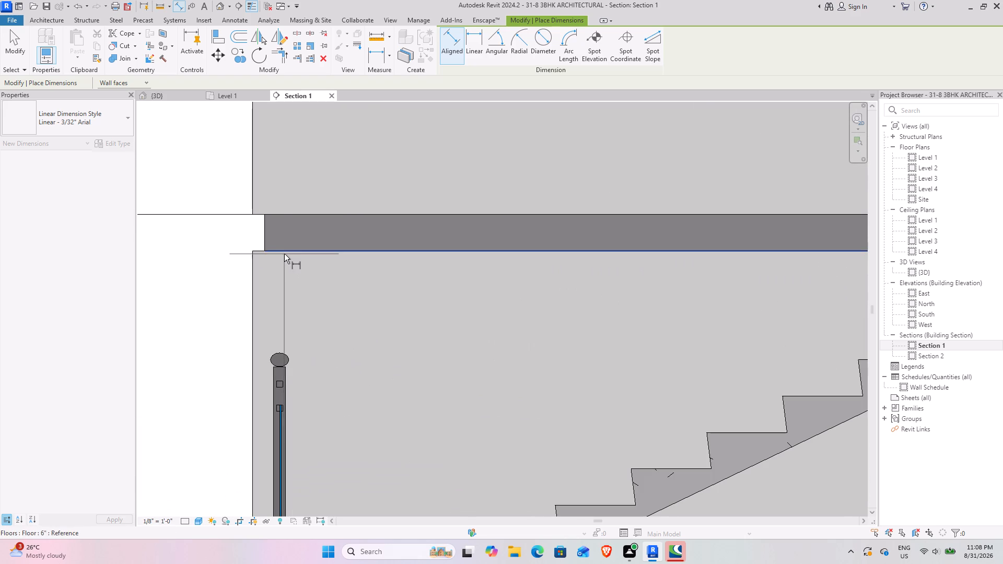
left_click(284, 254)
left_click(285, 216)
scroll(241, 207, "down", 4)
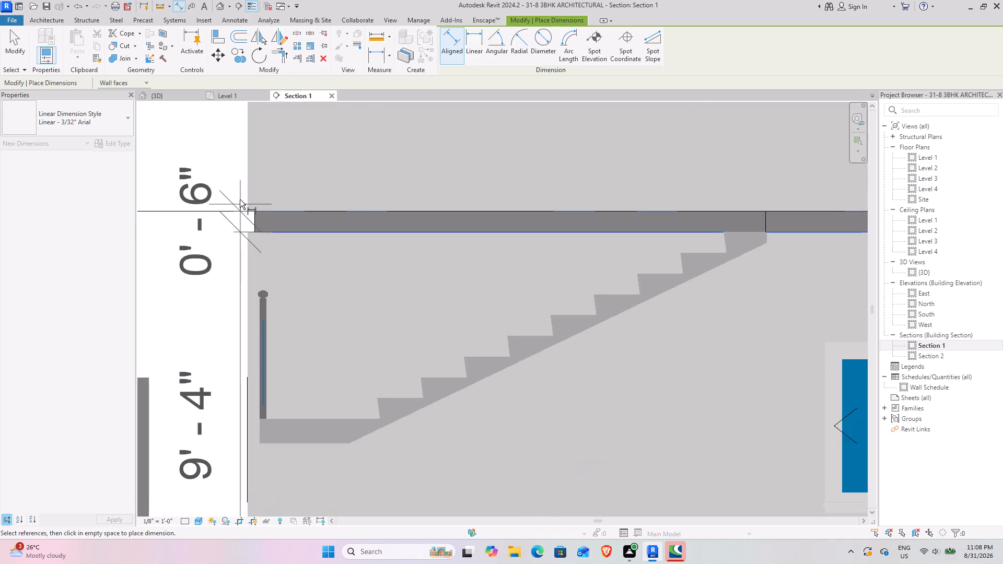
middle_click_drag(240, 199, 268, 406)
scroll(250, 222, "down", 4)
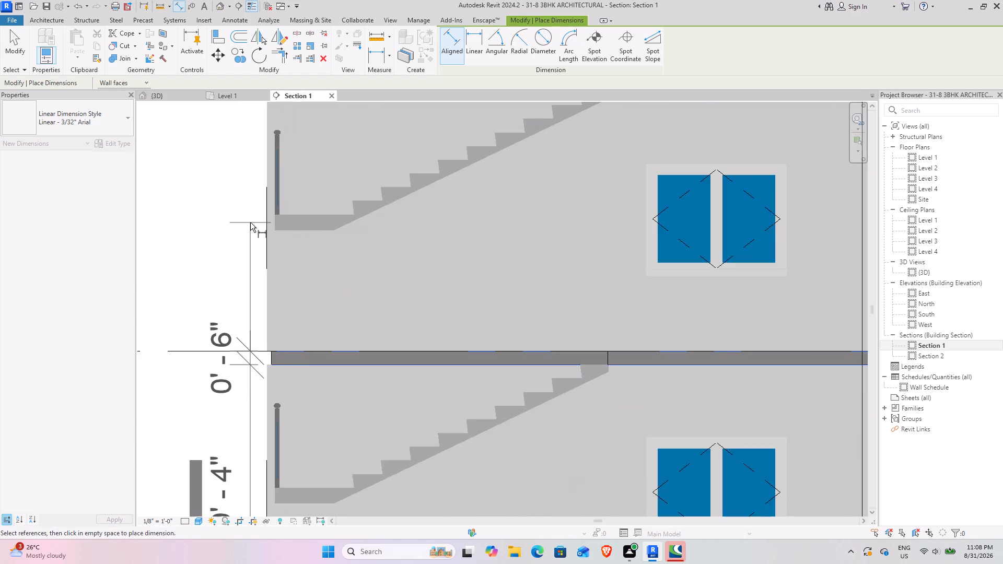
middle_click_drag(248, 226, 252, 381)
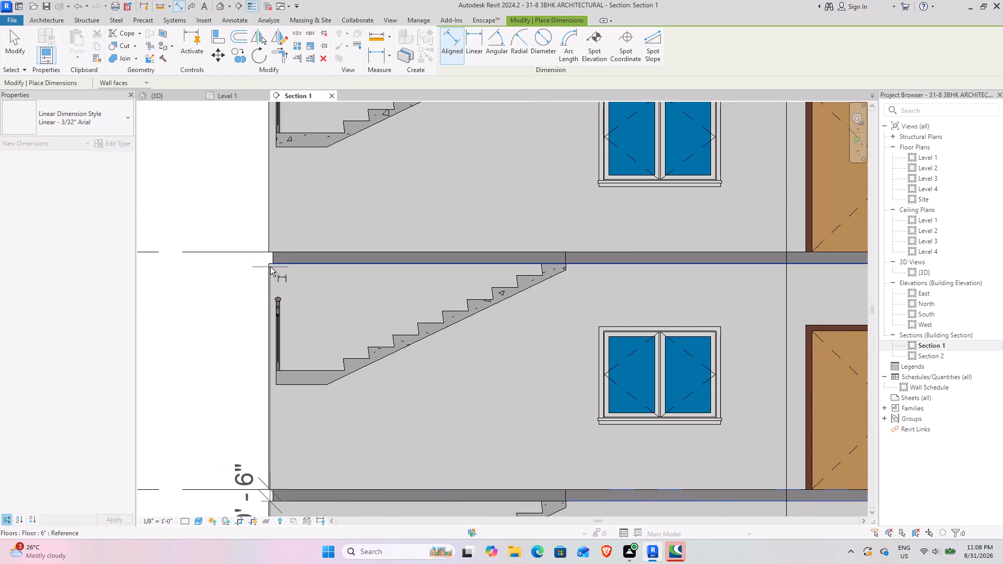
left_click(270, 267)
left_click(275, 252)
Continue the staircase-side string through the Level 4 slab's underside and top to the parapet's top, and place it just outside the wall.
middle_click_drag(228, 186, 224, 369)
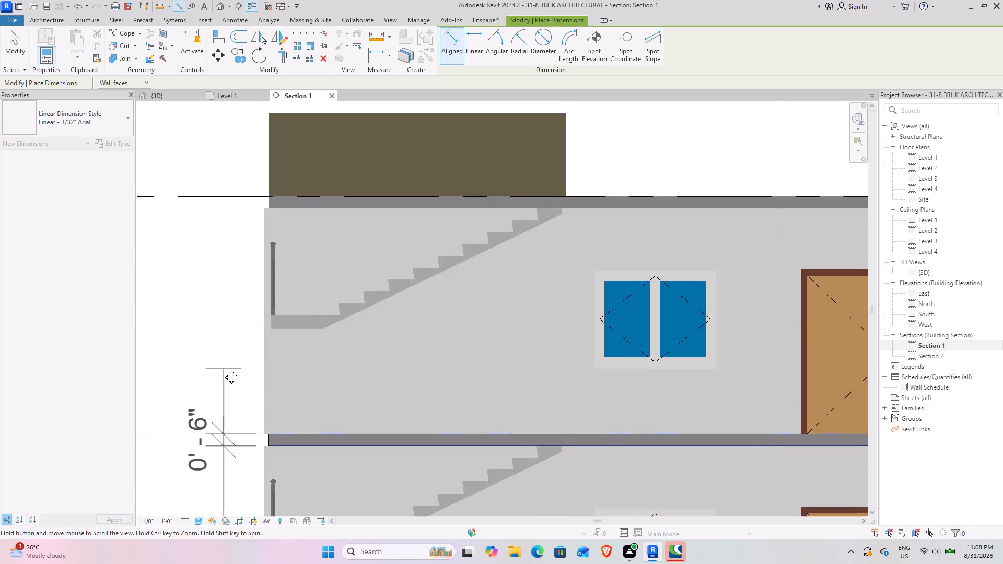
middle_click_drag(224, 369, 223, 370)
left_click(277, 213)
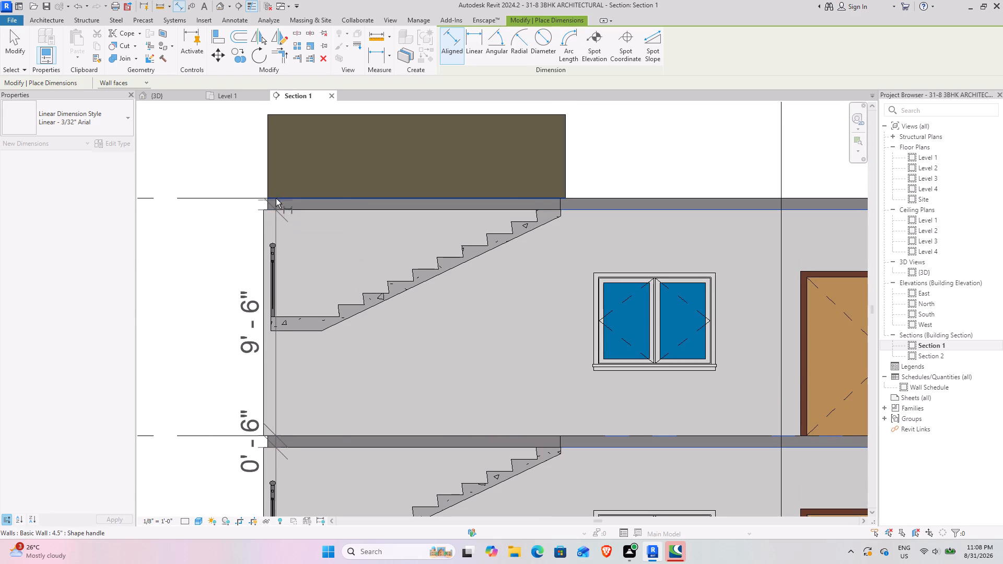
left_click(277, 195)
middle_click_drag(253, 194, 240, 299)
left_click(259, 217)
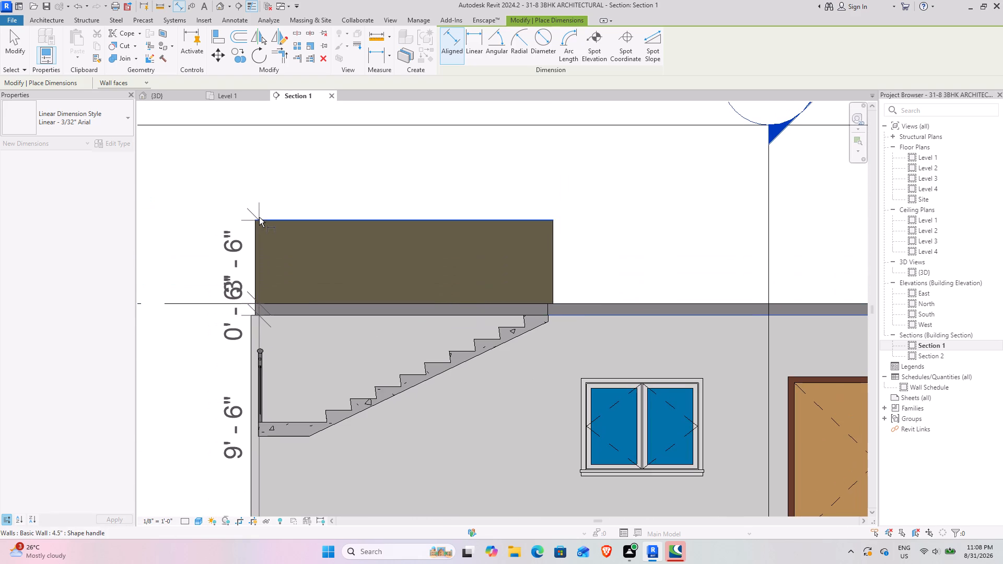
scroll(207, 228, "down", 4)
middle_click_drag(207, 232, 283, 158)
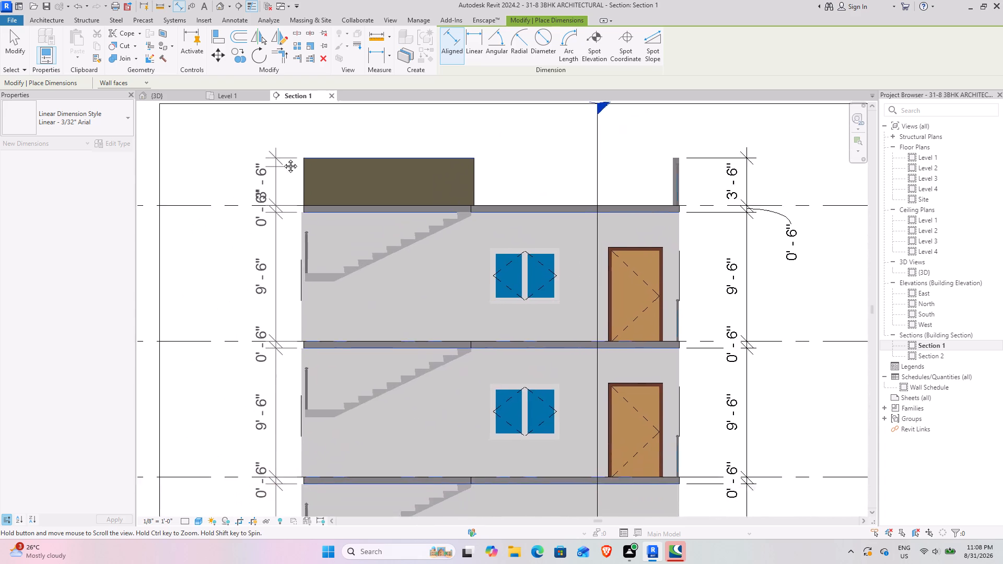
middle_click_drag(283, 158, 329, 116)
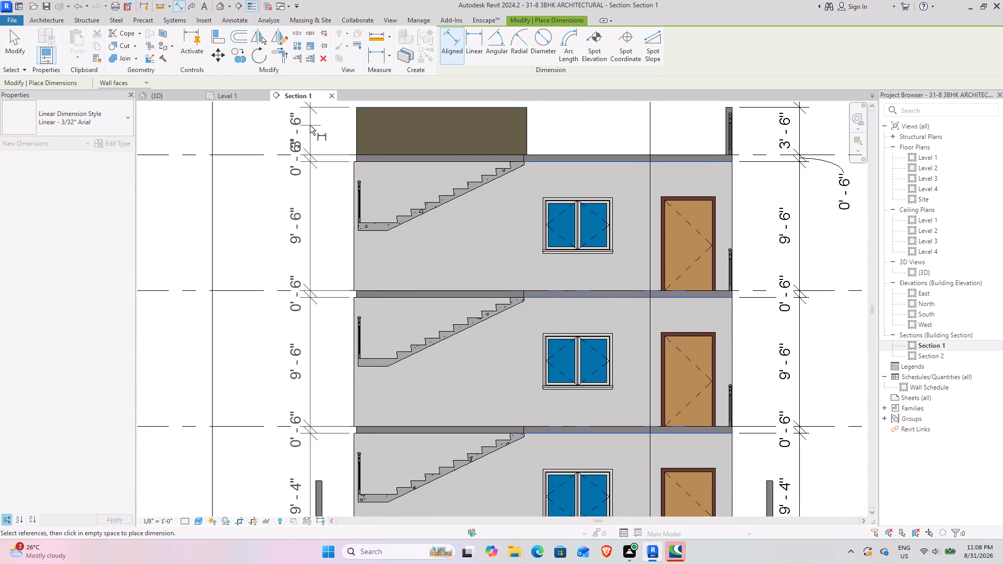
left_click(310, 125)
Dimension the staircase-side boundary wall's height from the base slab's top to the wall's top, placing it outside the main dimension string.
middle_click_drag(310, 283, 259, 183)
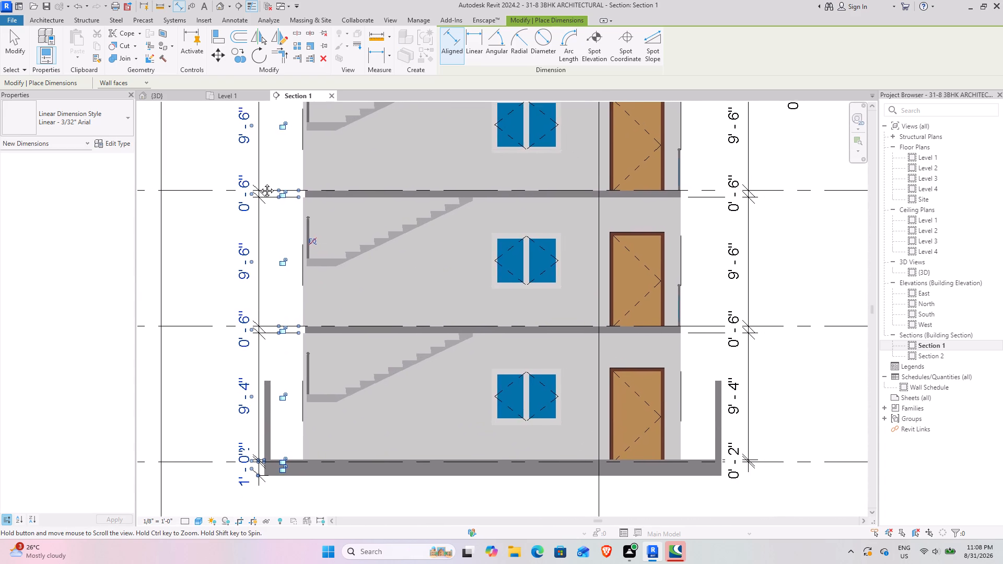
middle_click_drag(259, 183, 259, 183)
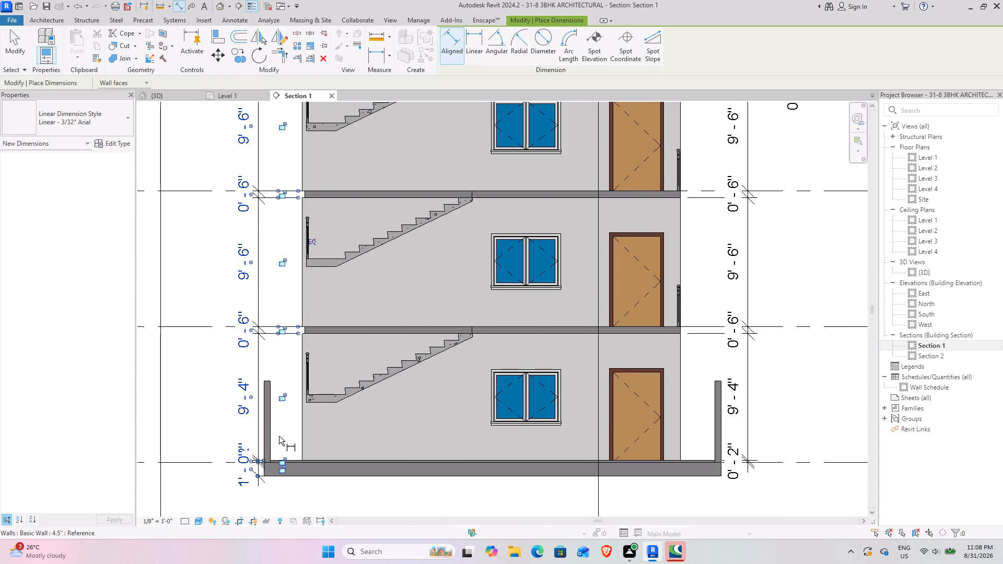
scroll(281, 457, "up", 11)
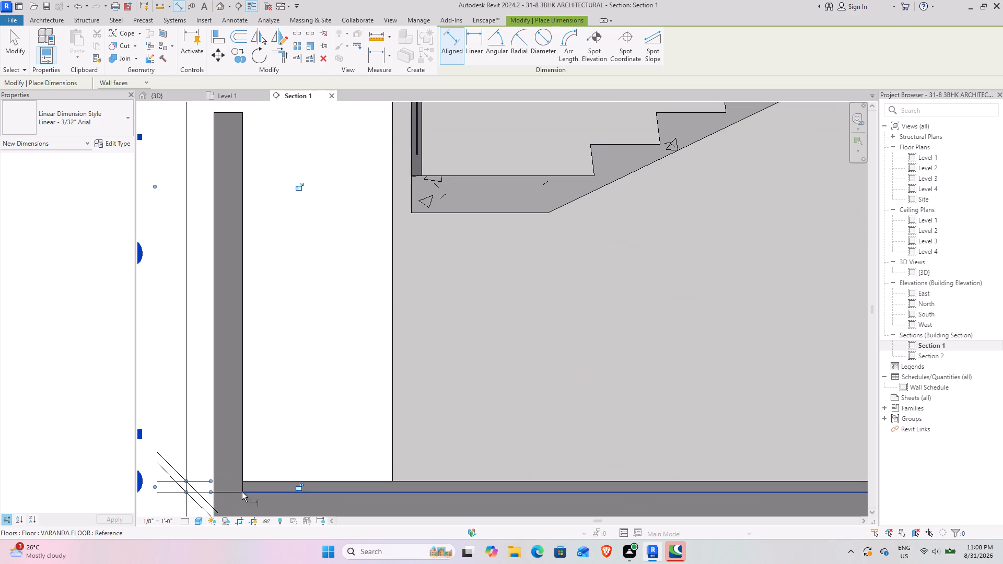
left_click(232, 492)
middle_click_drag(234, 280, 240, 384)
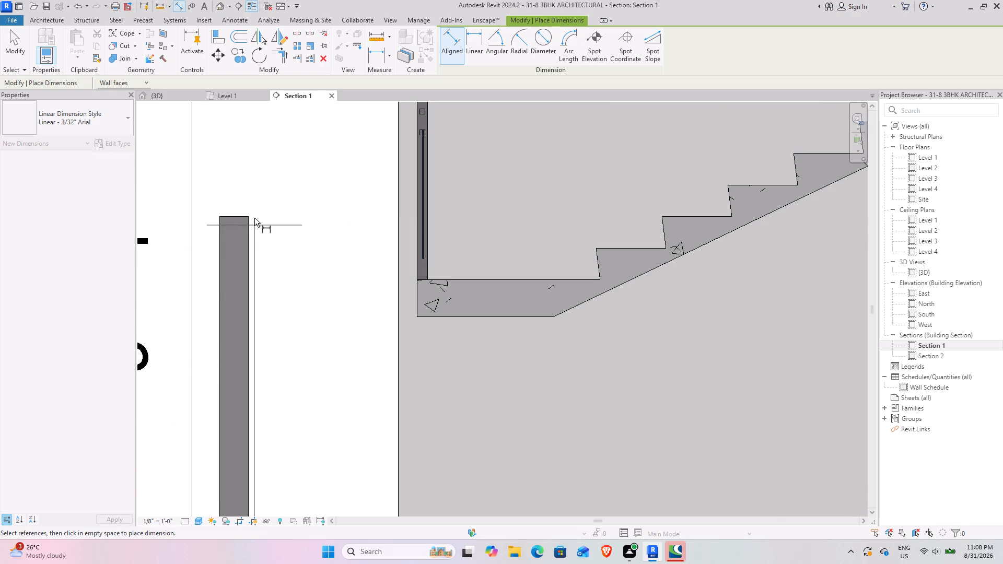
left_click(246, 217)
scroll(209, 276, "down", 6)
middle_click_drag(200, 286, 261, 281)
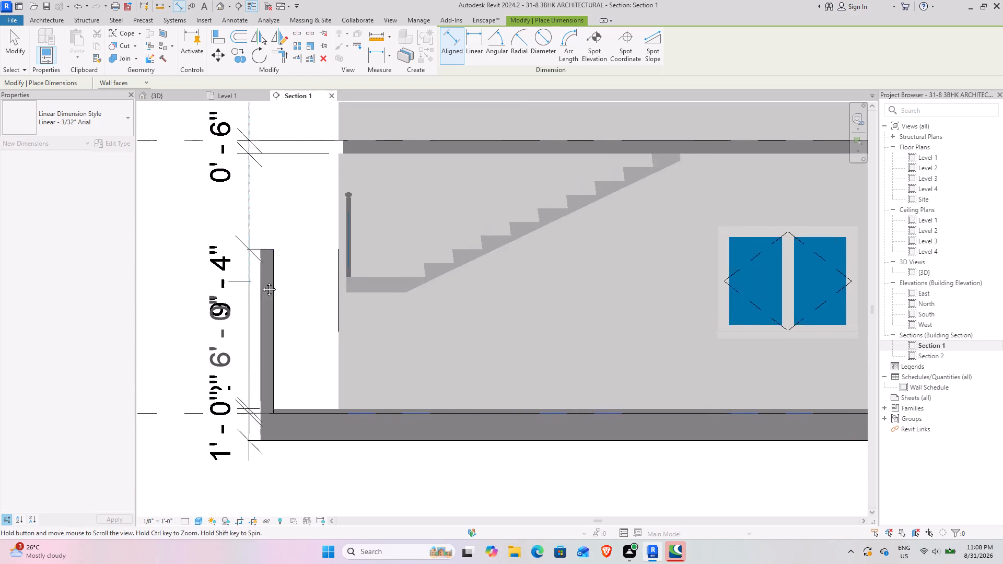
middle_click_drag(261, 281, 280, 279)
left_click(234, 279)
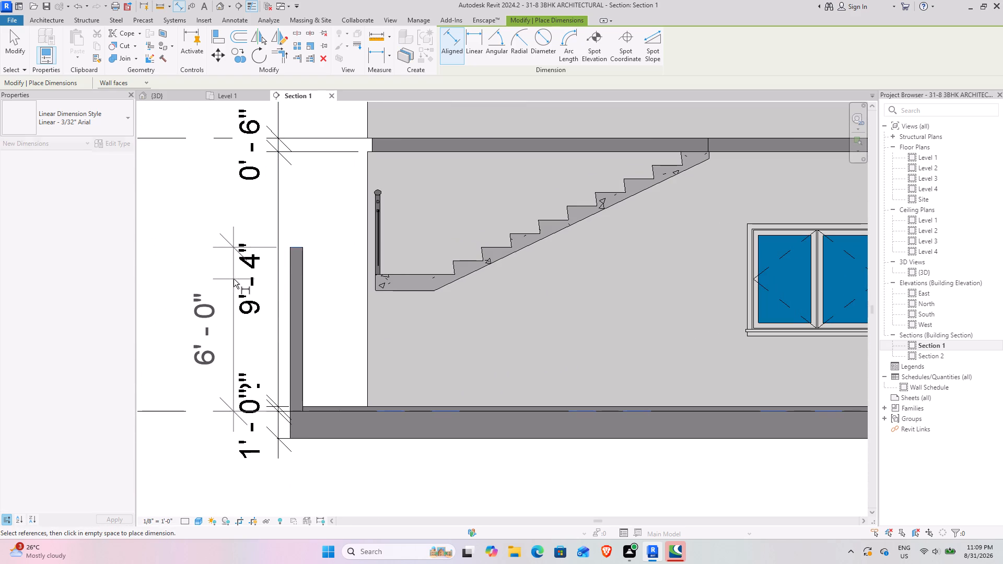
scroll(314, 259, "down", 4)
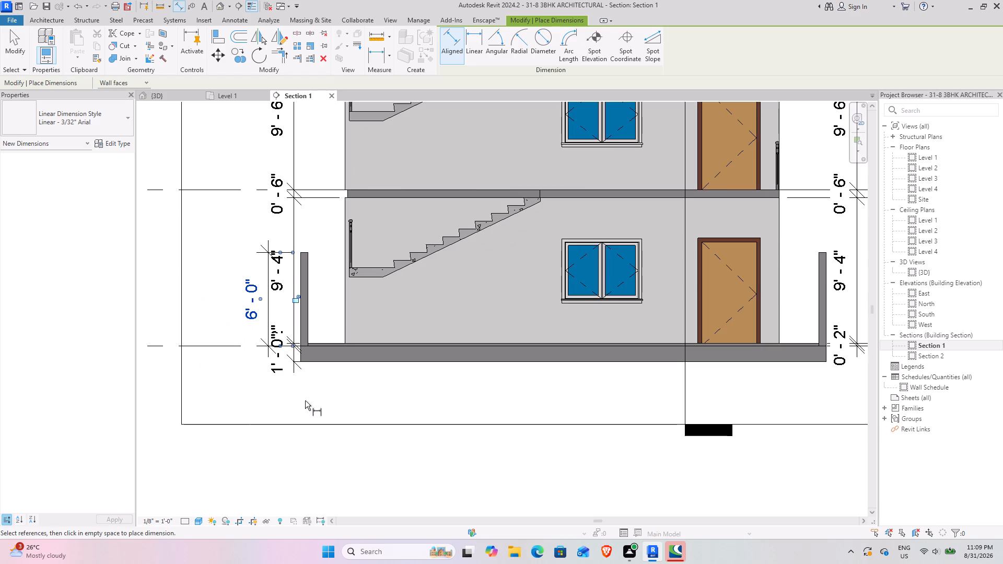
left_click(295, 390)
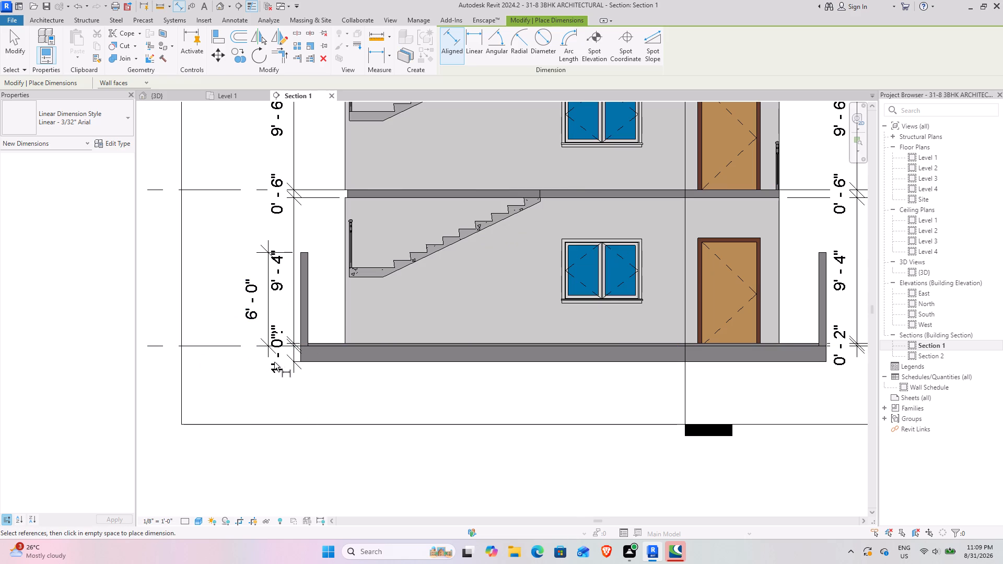
left_click(273, 367)
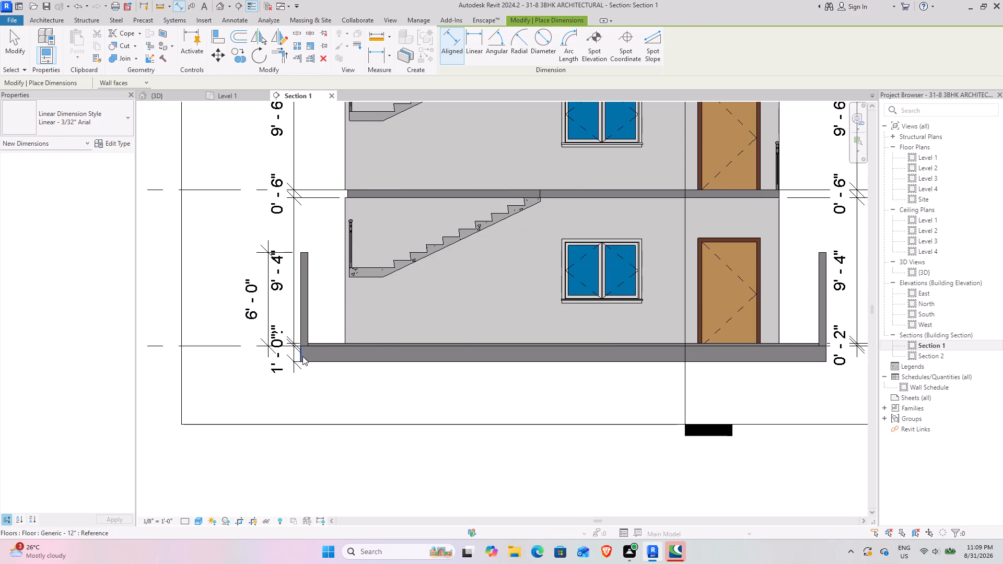
key("Escape")
key("Escape")
Move the base slab's 1' - 0" thickness text below the slab on the staircase-side string, with a leader.
left_click(282, 375)
scroll(276, 341, "up", 8)
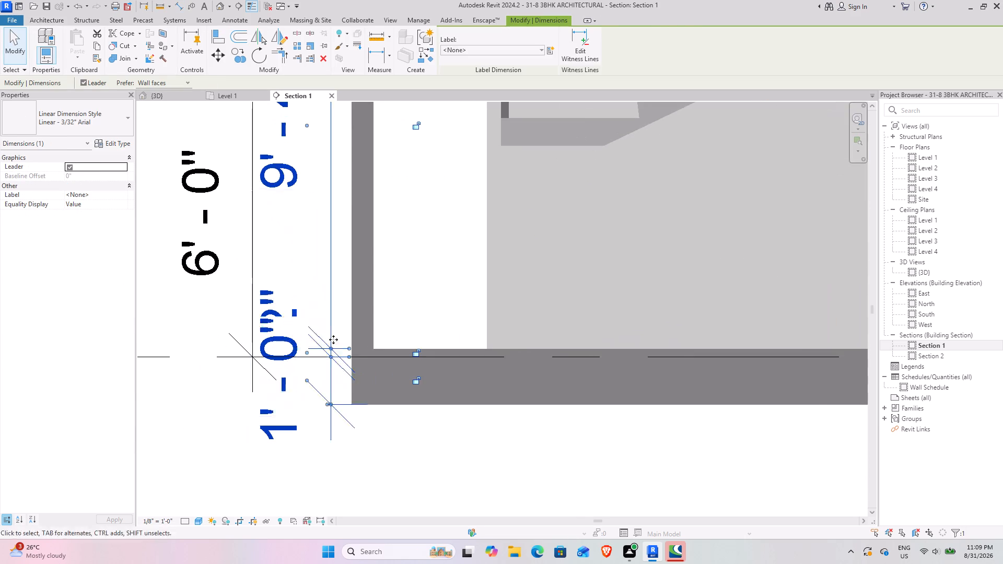
left_click_drag(306, 379, 231, 423)
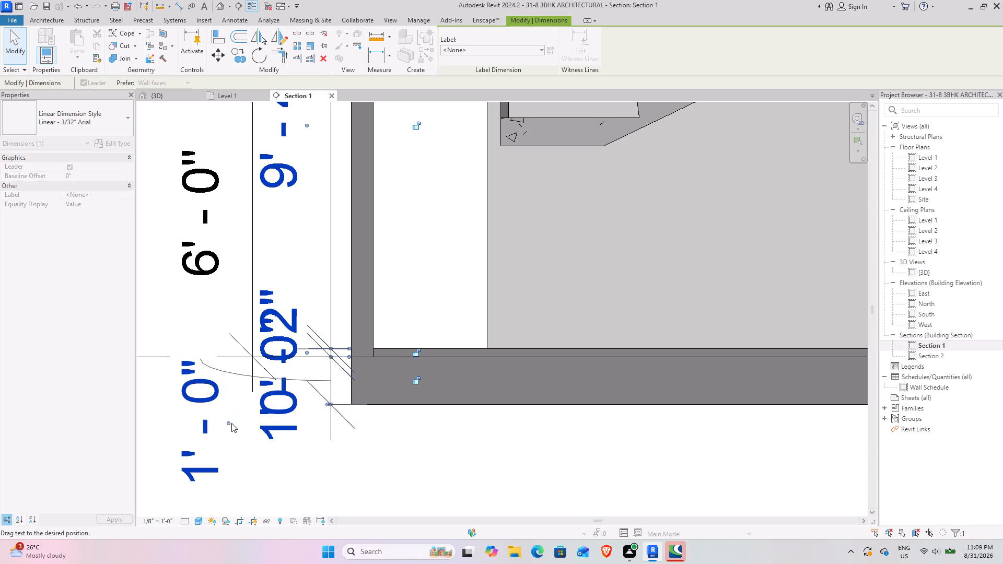
left_click_drag(231, 423, 208, 389)
scroll(267, 391, "down", 5)
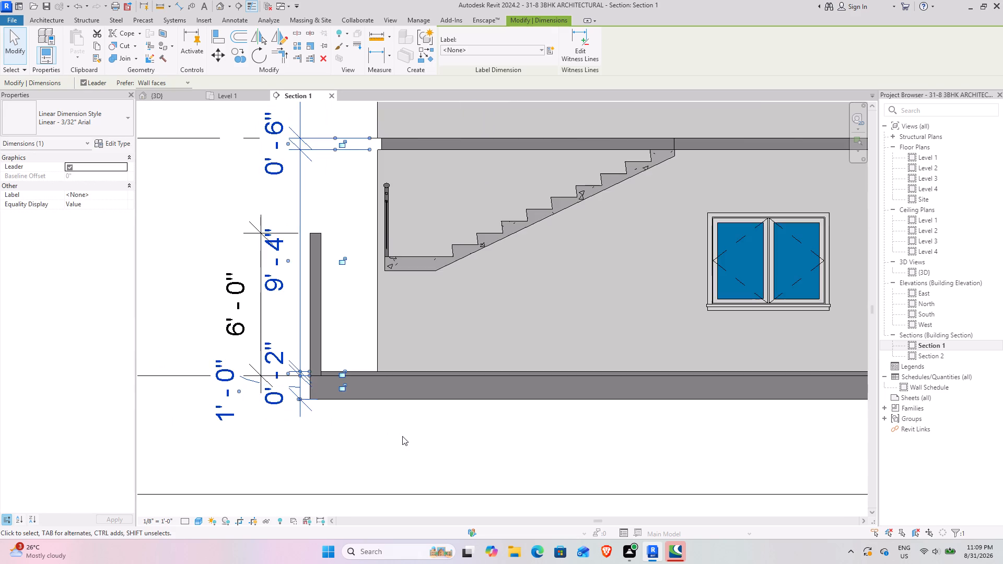
middle_click_drag(398, 439, 435, 396)
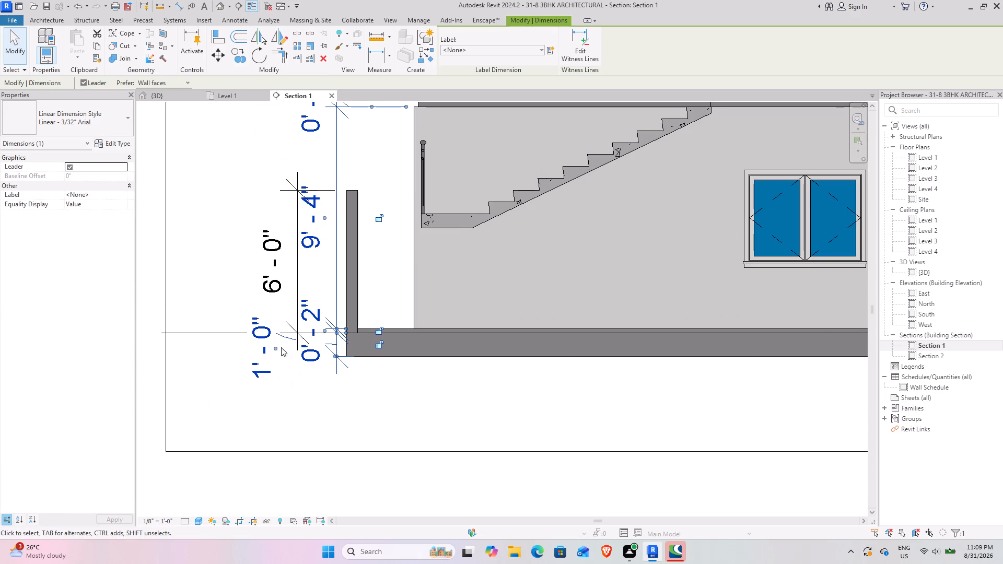
left_click_drag(277, 350, 329, 404)
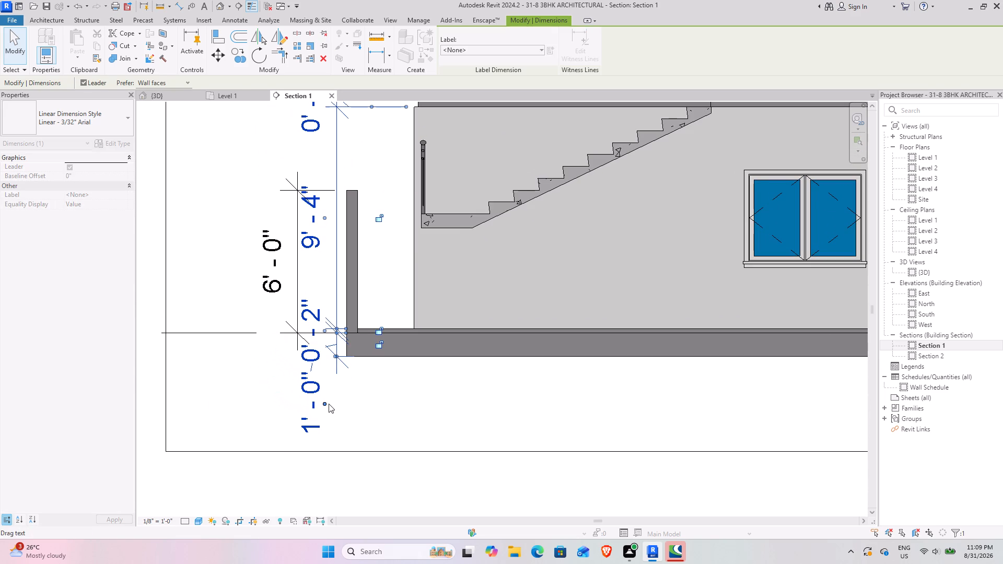
scroll(412, 372, "down", 4)
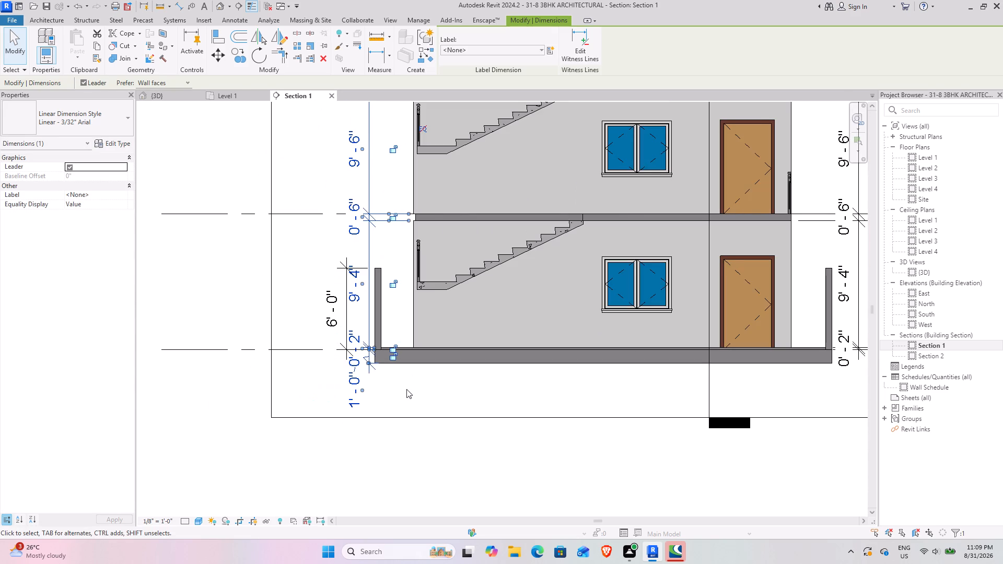
Move the ground floor finish's 0' - 2" thickness text below and outside the boundary wall dimension, beside the base slab thickness text.
middle_click_drag(401, 390, 341, 415)
scroll(311, 373, "up", 6)
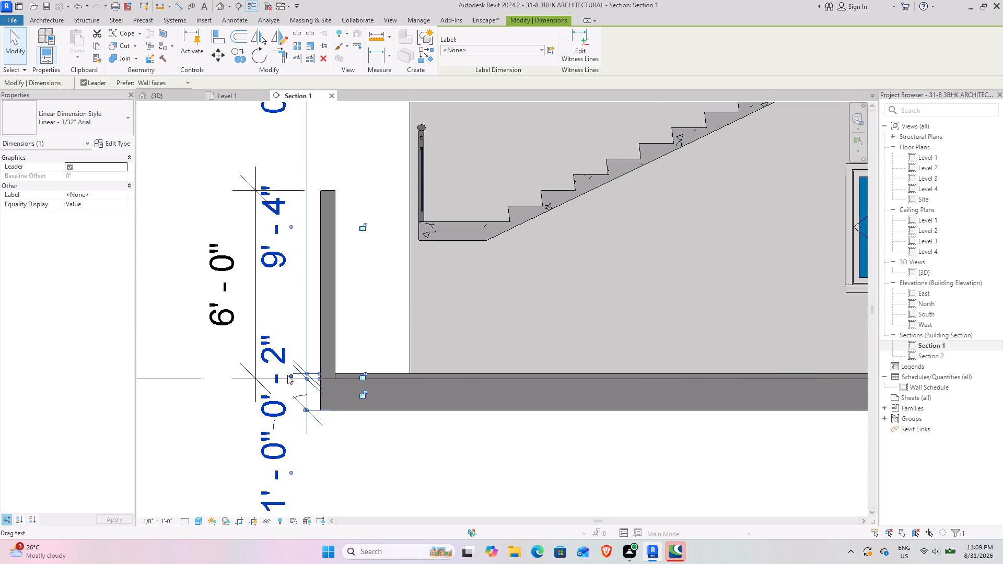
left_click_drag(291, 377, 218, 383)
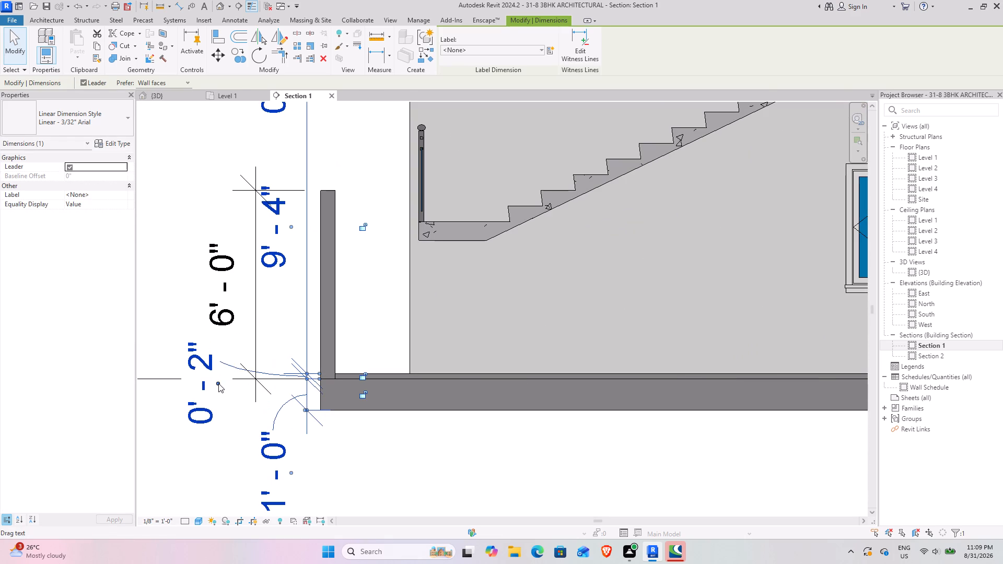
left_click_drag(215, 383, 217, 403)
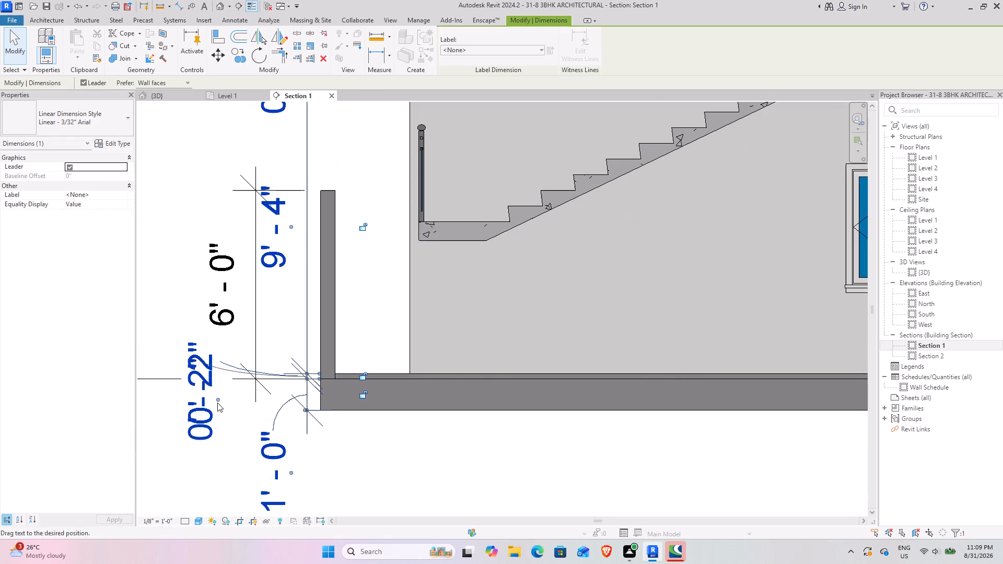
left_click_drag(217, 403, 232, 439)
scroll(332, 370, "down", 3)
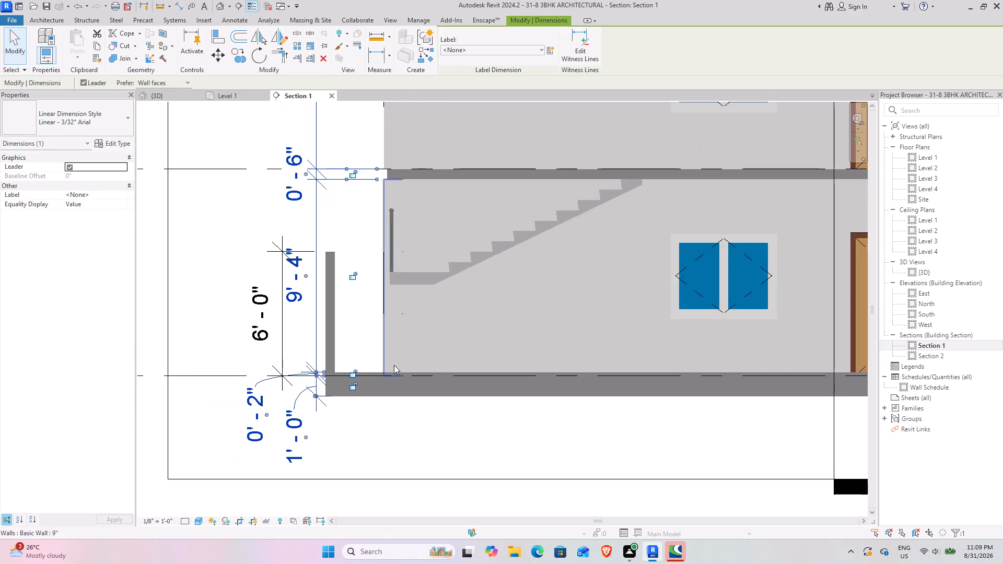
scroll(315, 377, "up", 8)
scroll(374, 359, "down", 4)
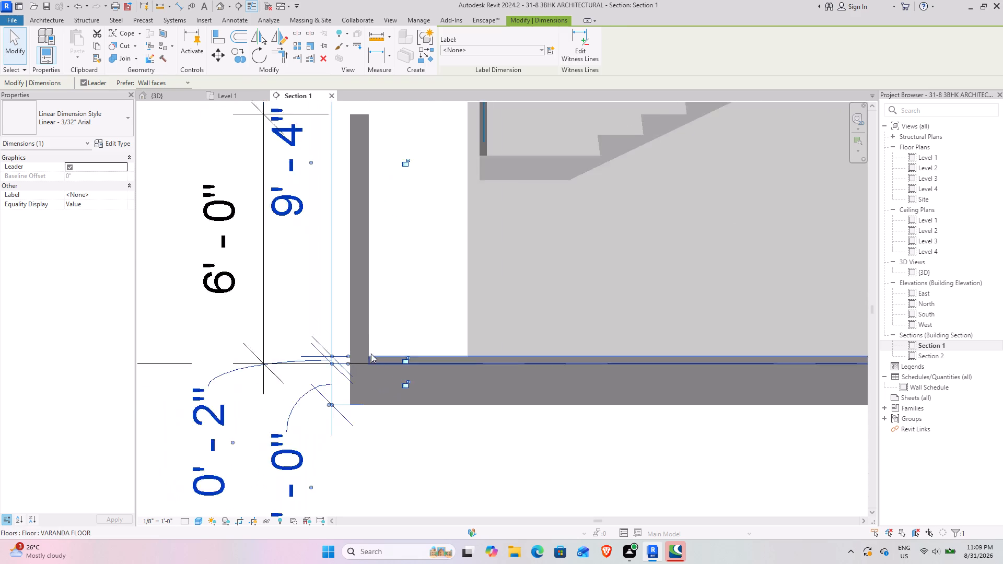
scroll(371, 354, "down", 5)
Move the roof parapet's 3' - 6" height text up and outside the staircase-side string with a leader, clear of the Level 4 slab text.
middle_click_drag(393, 293, 353, 405)
middle_click_drag(351, 283, 371, 472)
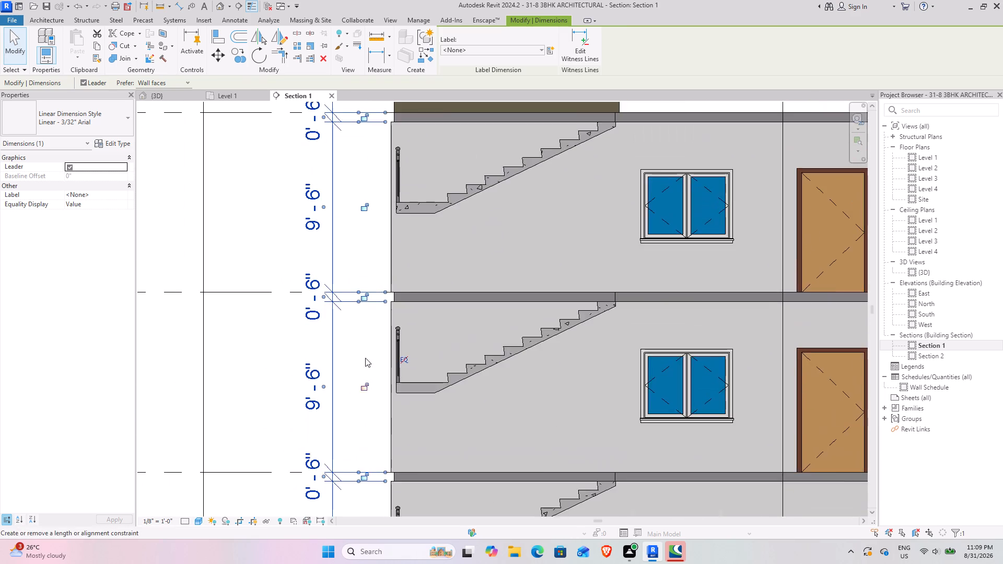
middle_click_drag(352, 280, 324, 463)
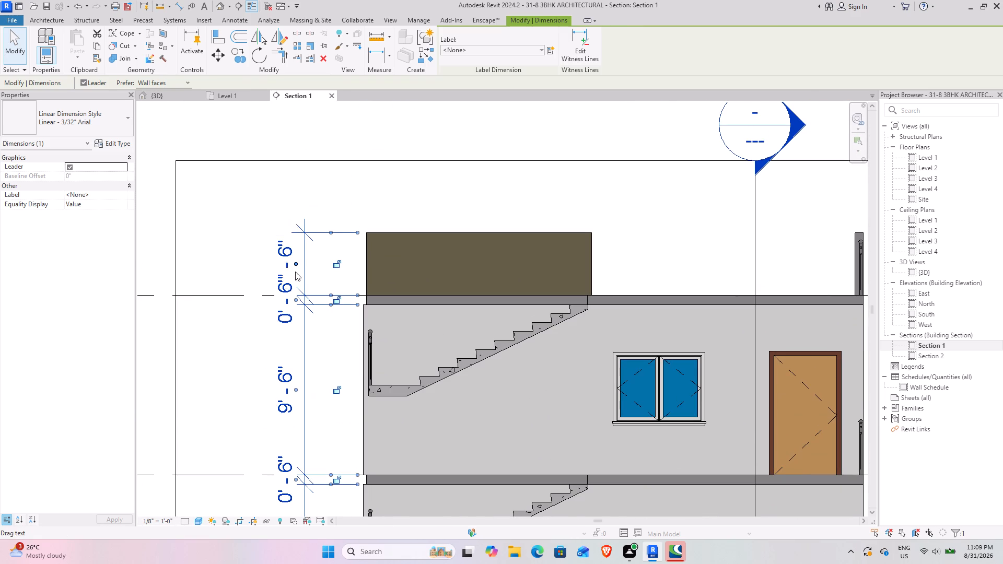
left_click_drag(296, 265, 270, 228)
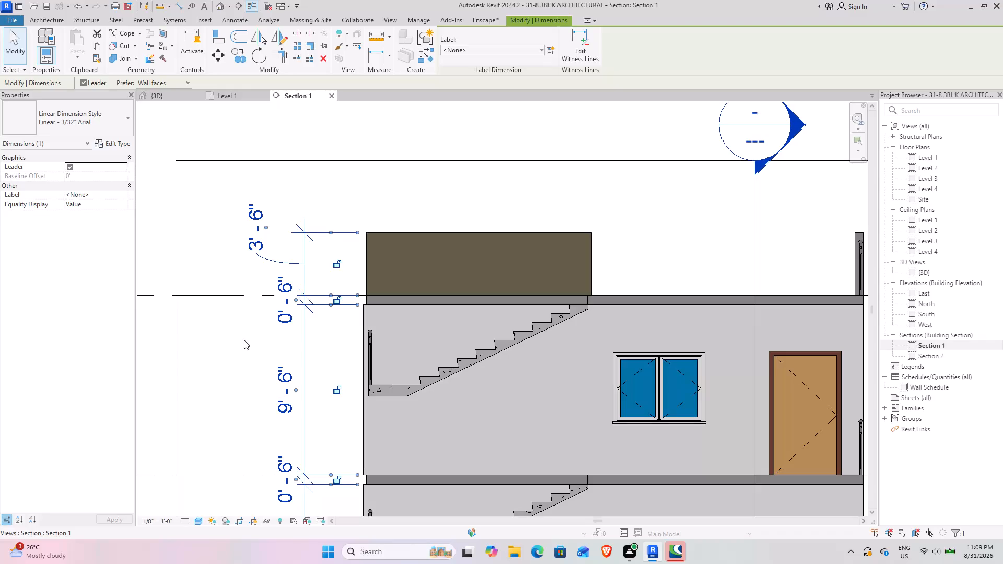
scroll(293, 325, "down", 8)
middle_click_drag(349, 355, 328, 237)
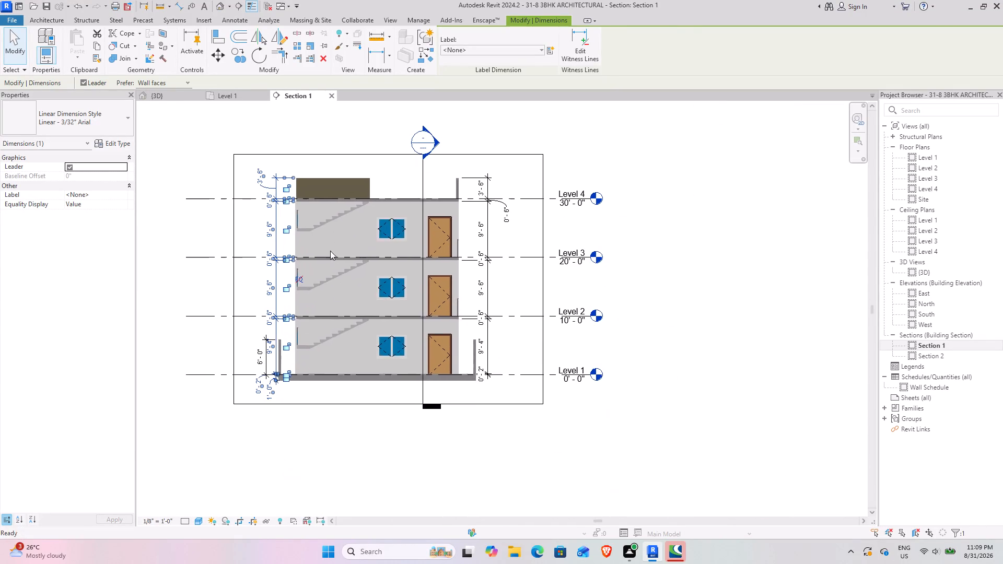
left_click(344, 469)
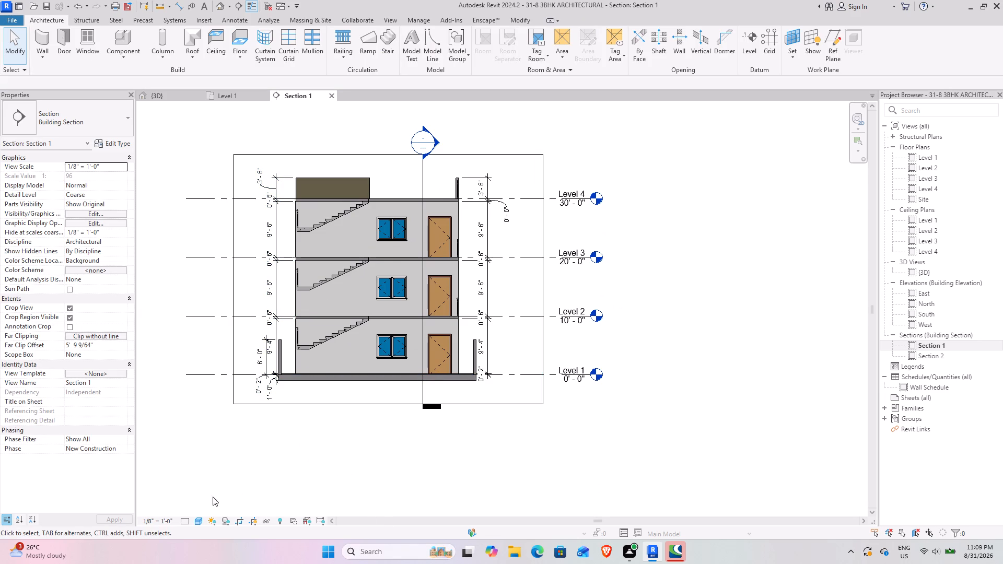
Set the Section 1 view scale to 3/16" = 1'-0" and check the spacing of the staircase-side dimension texts.
left_click(157, 522)
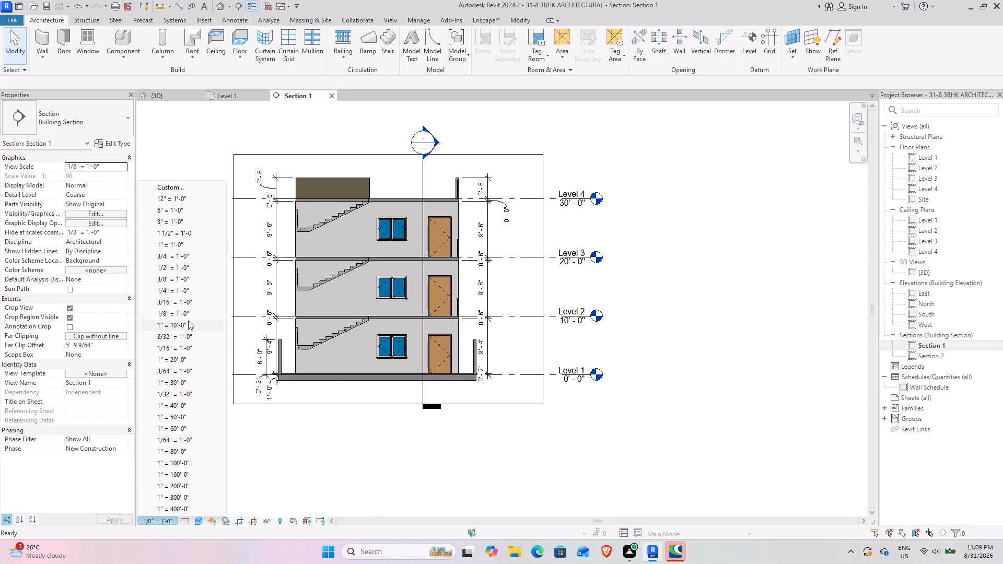
left_click(184, 297)
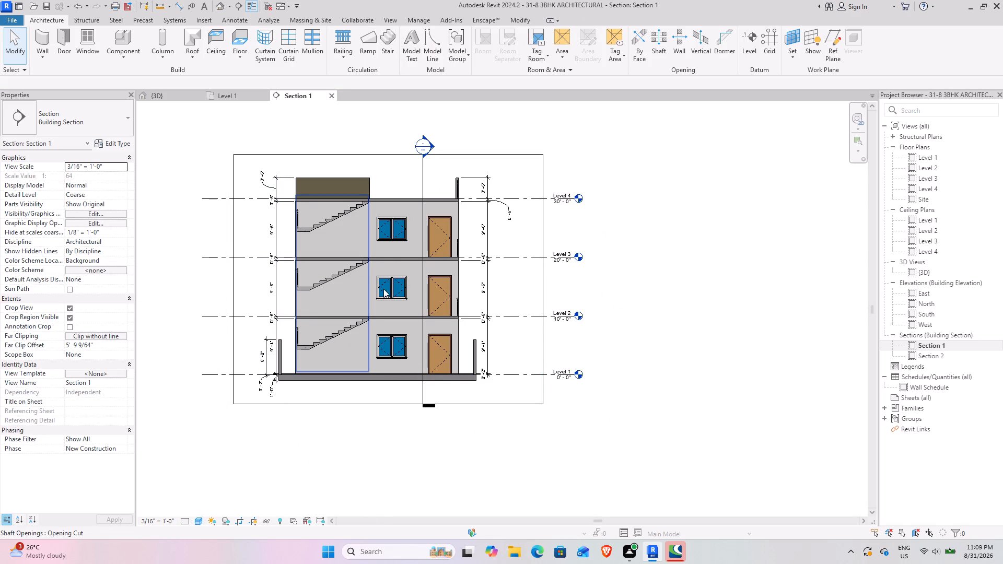
scroll(275, 192, "up", 12)
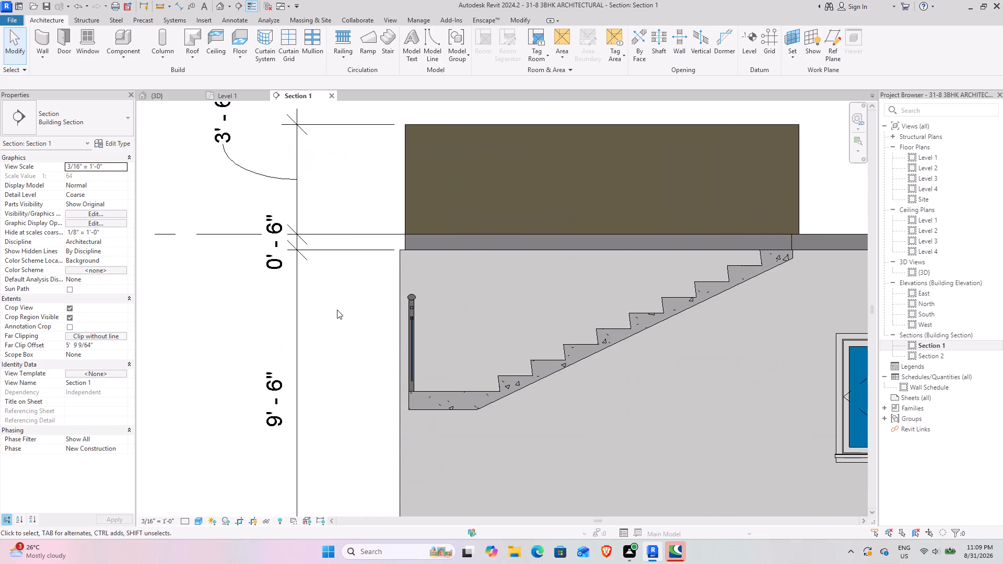
scroll(352, 330, "down", 9)
middle_click_drag(406, 434, 353, 245)
scroll(295, 417, "up", 4)
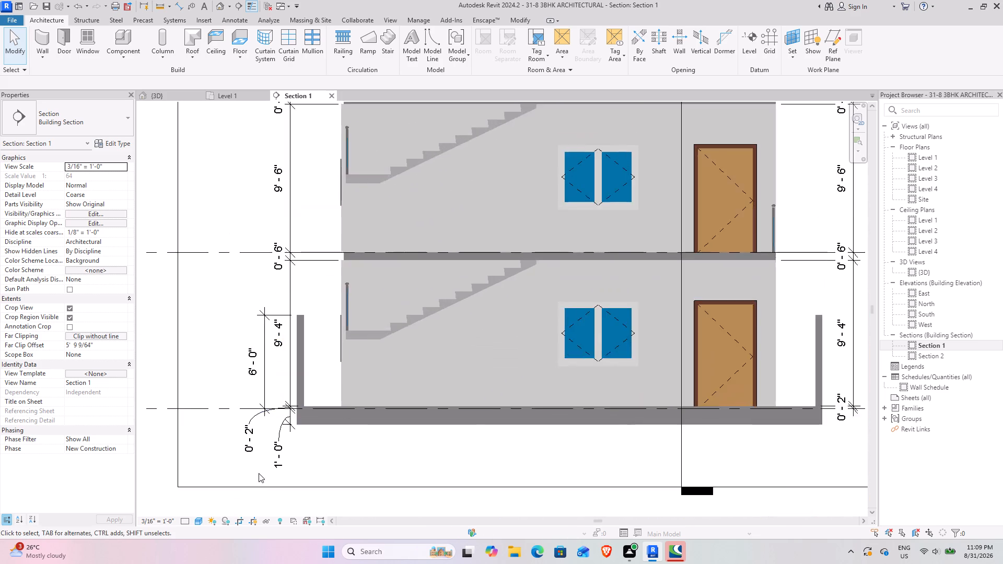
scroll(259, 473, "up", 4)
scroll(301, 347, "up", 4)
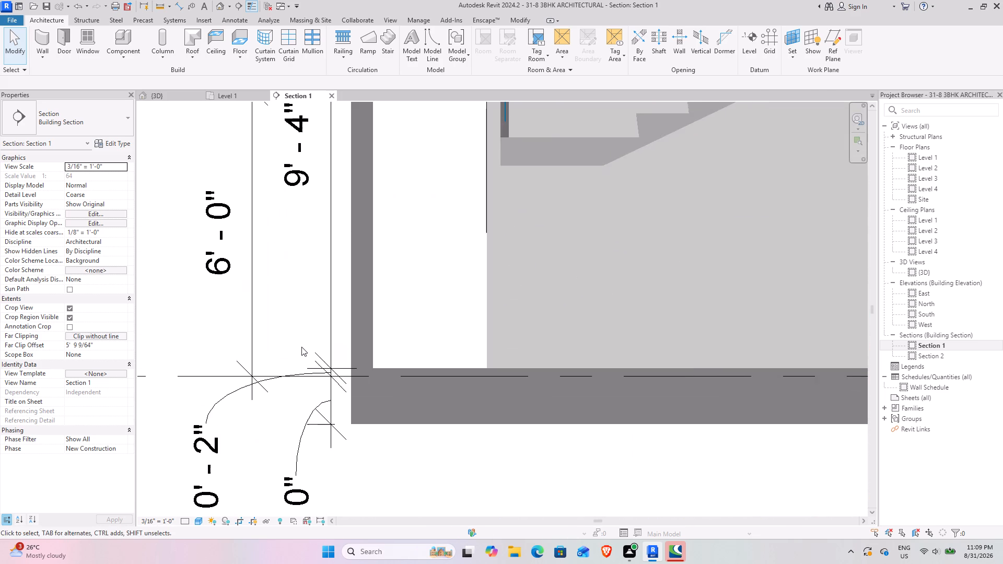
Start an aligned dimension string between the ground floor window and door, referencing the base slab, floor finish, window sill and head, and Level 2 slab.
scroll(390, 345, "down", 6)
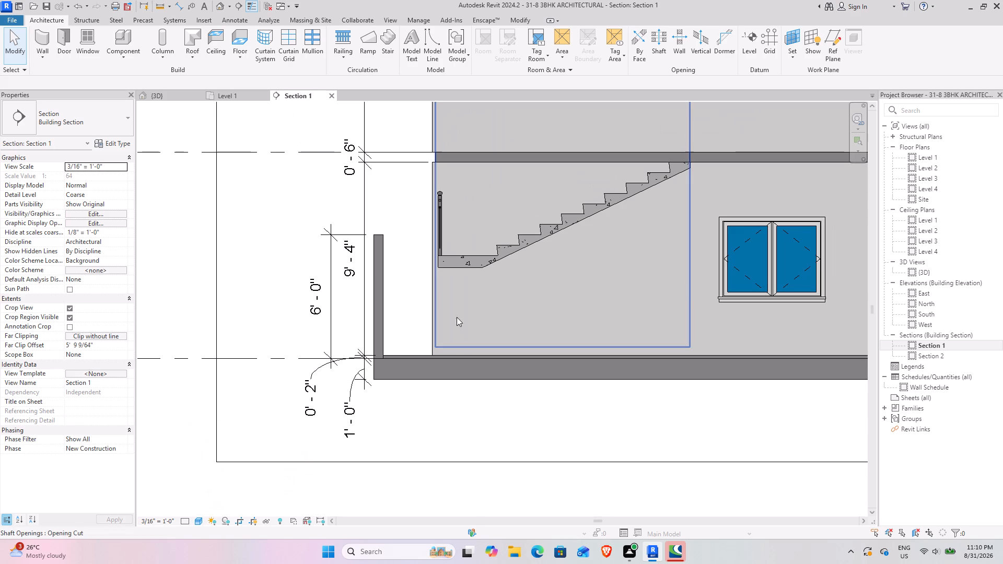
scroll(524, 284, "down", 5)
middle_click_drag(654, 288, 363, 348)
scroll(360, 348, "up", 4)
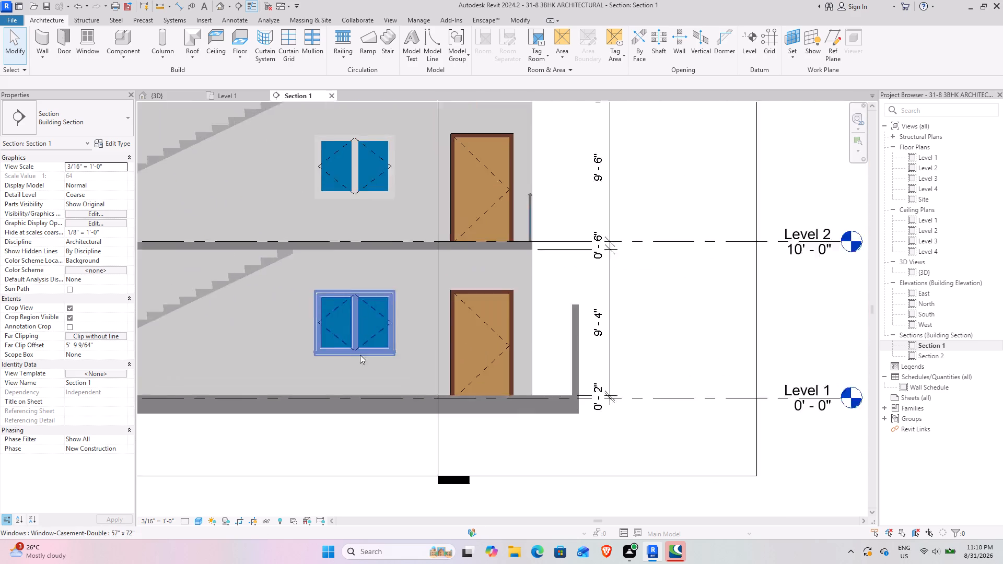
scroll(360, 355, "up", 4)
middle_click_drag(349, 383, 371, 388)
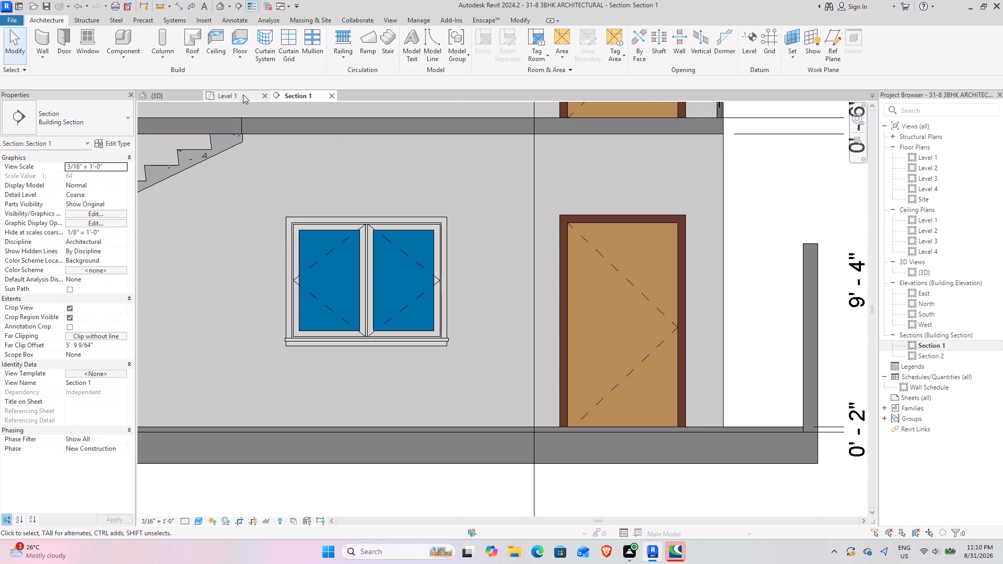
left_click(182, 7)
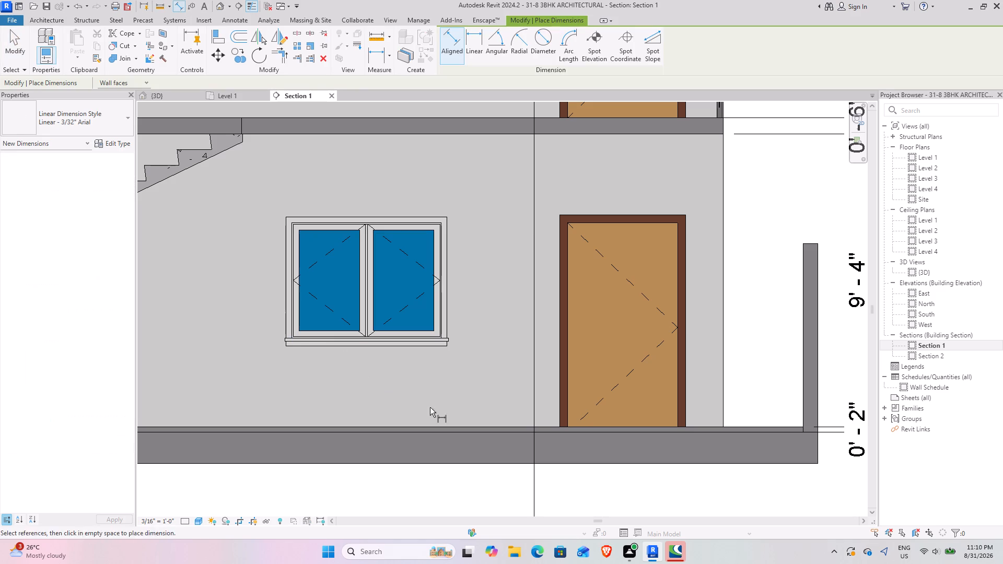
left_click(393, 465)
left_click(386, 434)
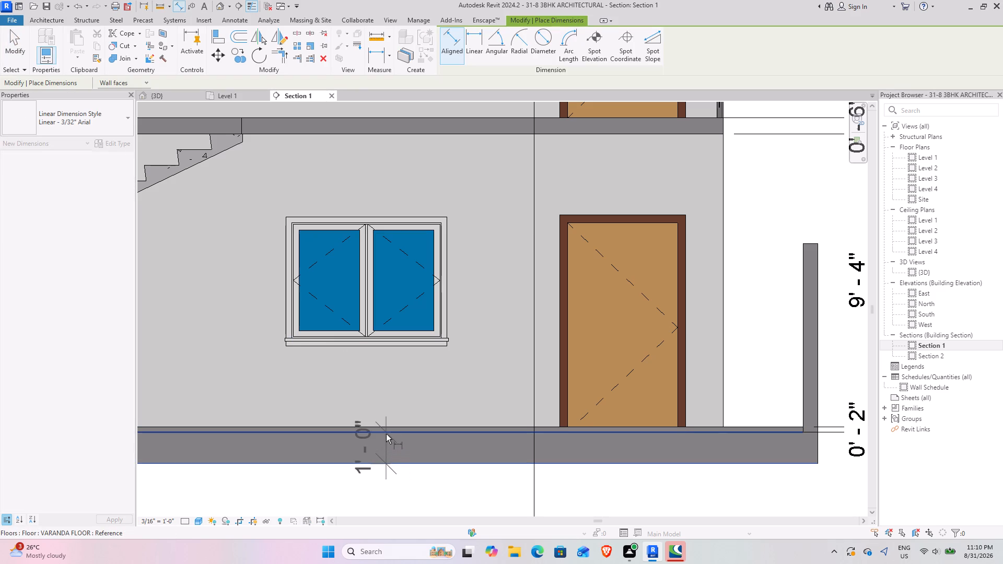
left_click(390, 422)
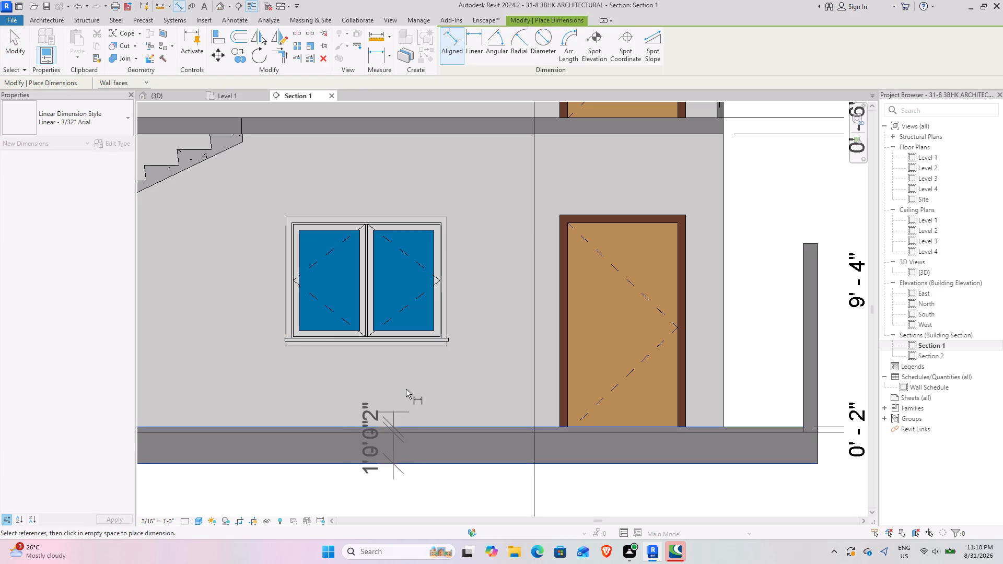
left_click(420, 347)
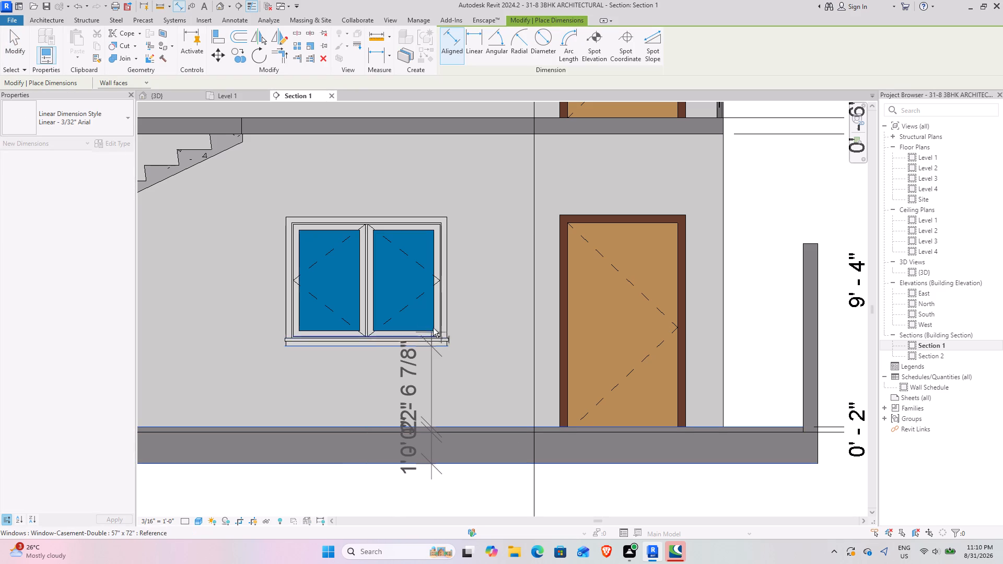
scroll(433, 322, "up", 4)
scroll(433, 294, "down", 4)
middle_click_drag(452, 289, 377, 304)
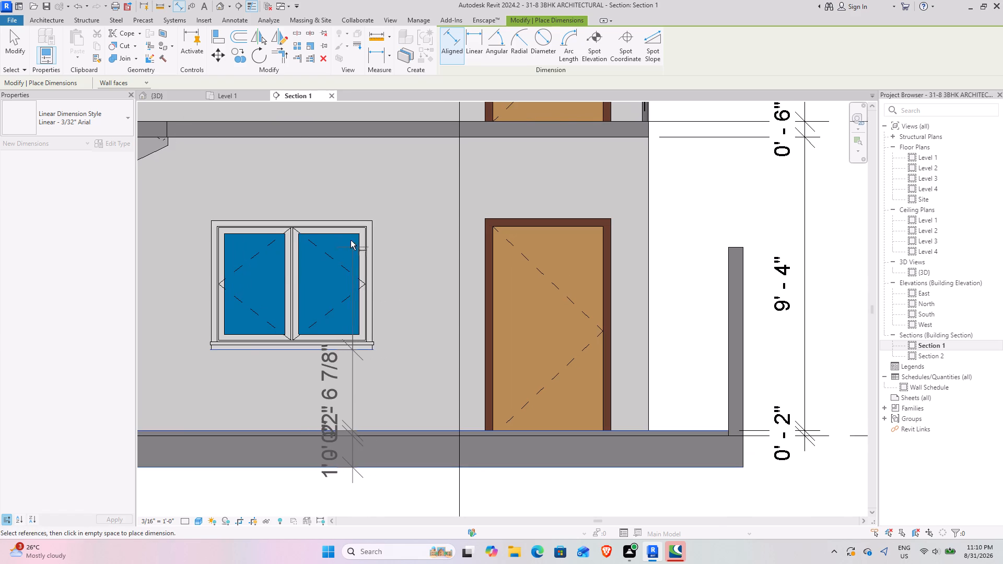
left_click(350, 221)
scroll(349, 193, "down", 4)
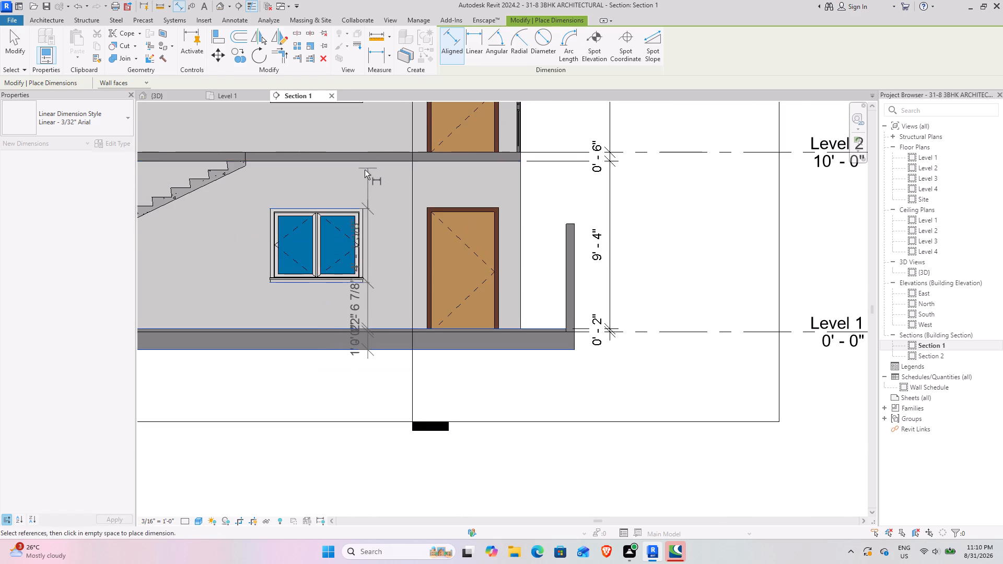
middle_click_drag(363, 172, 309, 263)
left_click(329, 253)
left_click(326, 244)
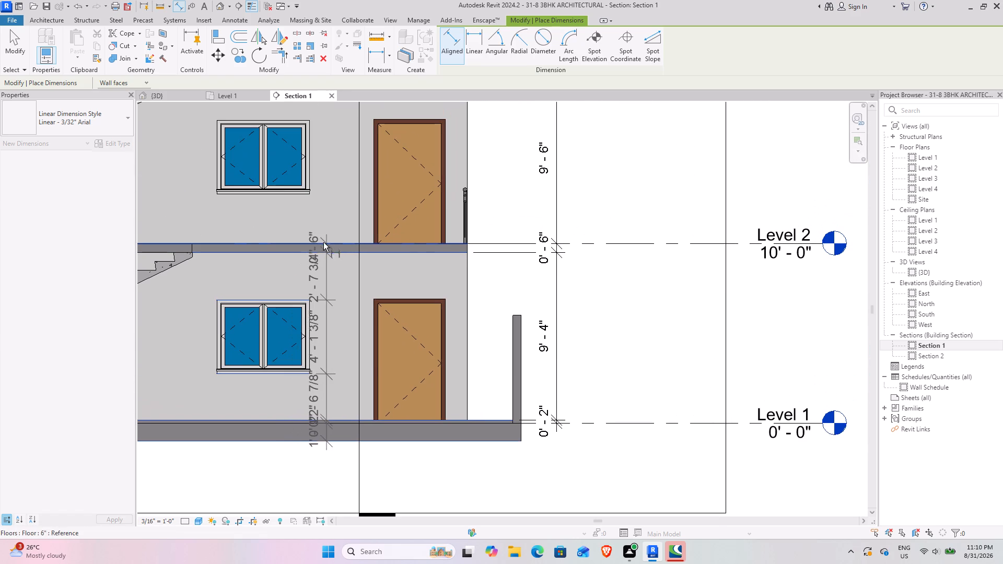
Continue the dimension string through the Level 2 storey: window sill and head, door head, and both faces of the Level 3 slab.
left_click(309, 197)
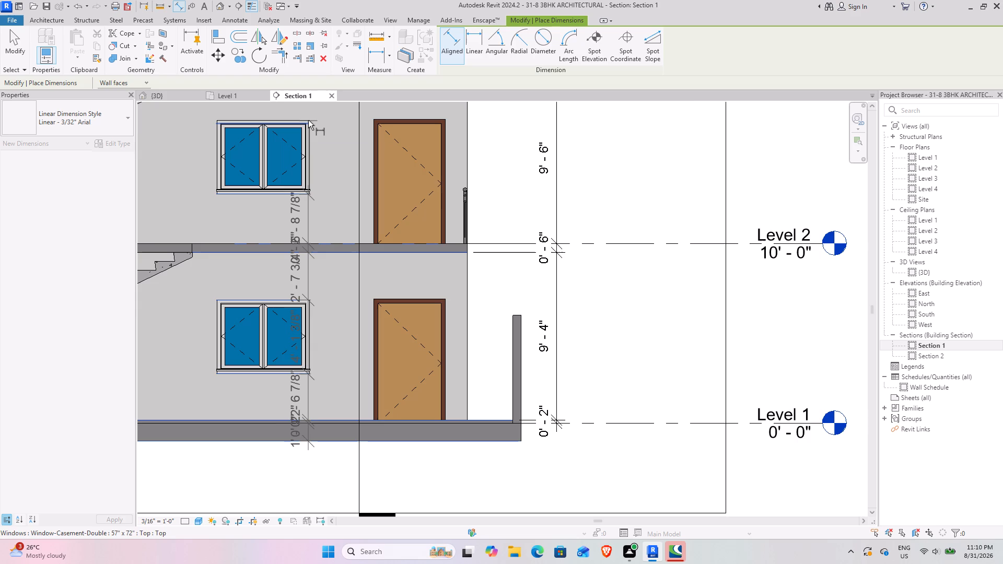
scroll(294, 111, "up", 6)
left_click(319, 135)
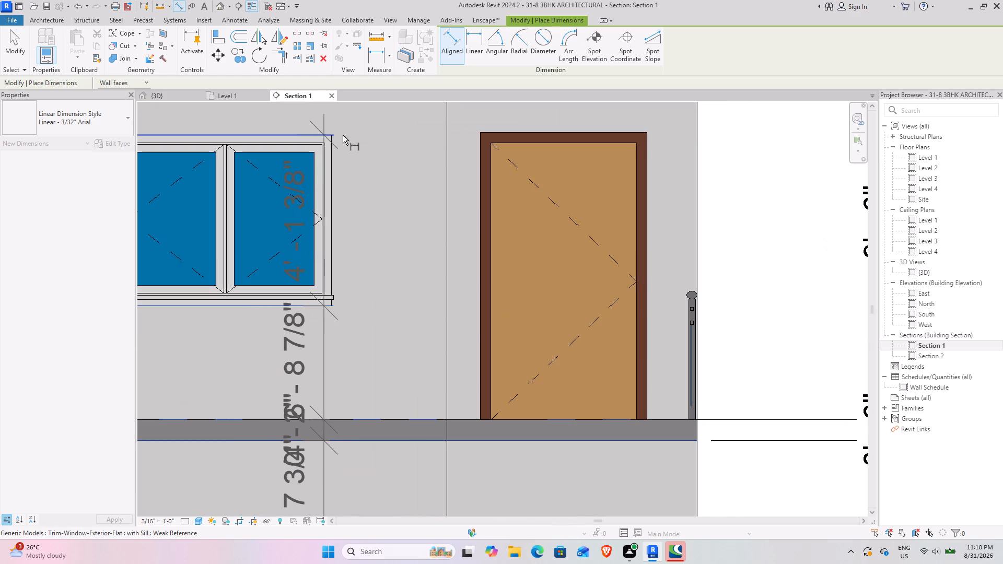
left_click(499, 134)
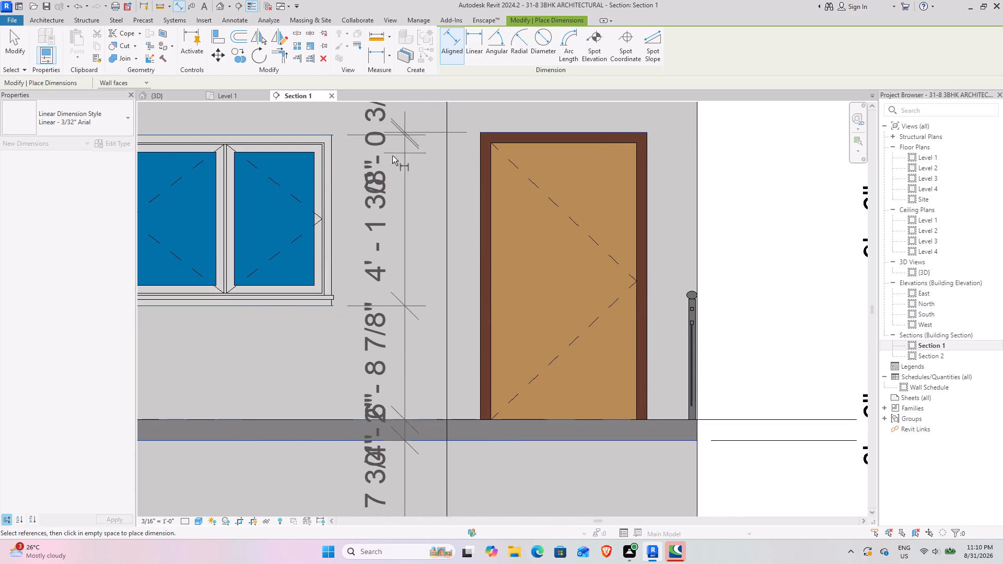
scroll(380, 159, "down", 3)
middle_click_drag(378, 162, 373, 309)
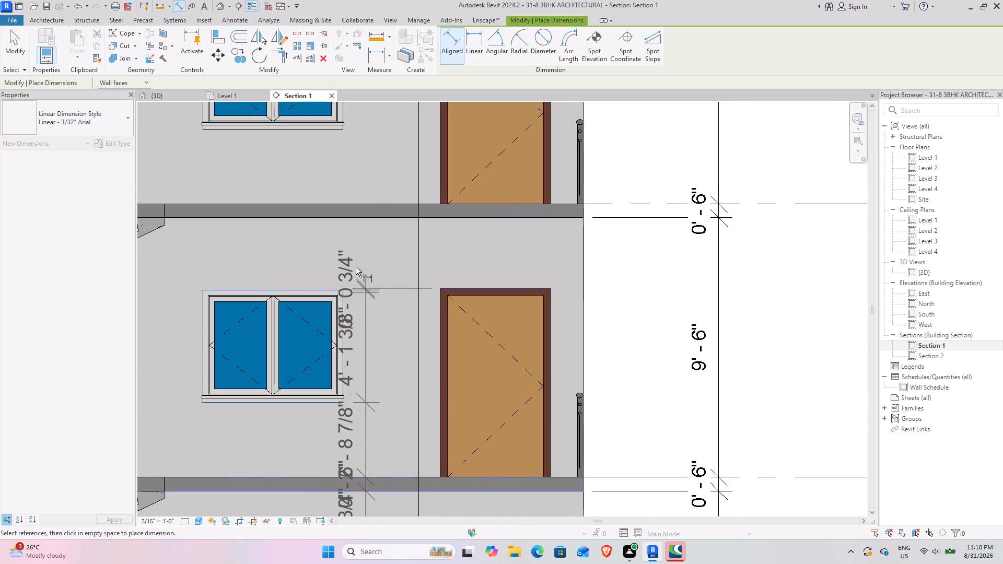
left_click(337, 220)
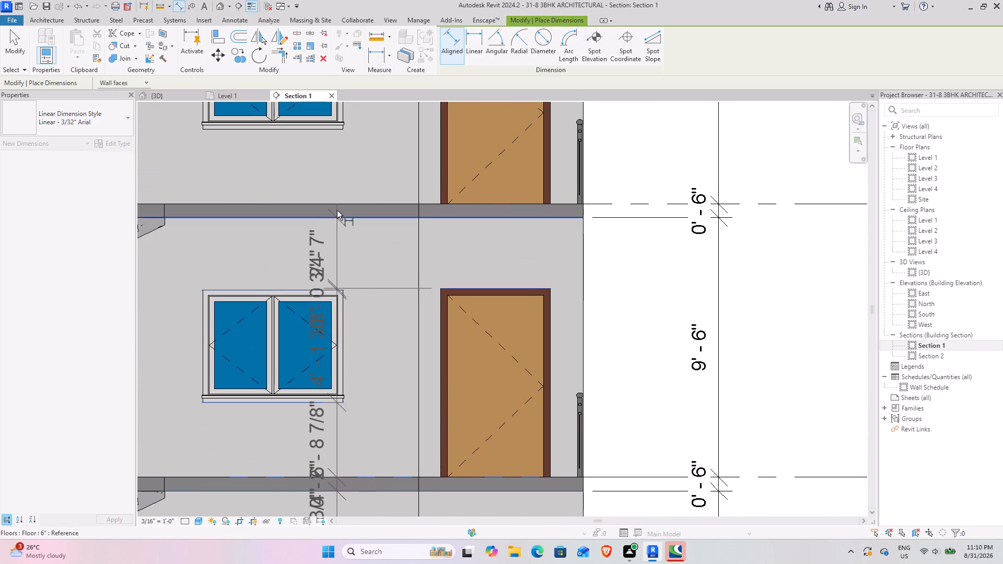
left_click(334, 203)
Continue the string through the Level 3 window and Level 4 slab to the parapet top, placing it between the windows and doors.
scroll(334, 174, "down", 4)
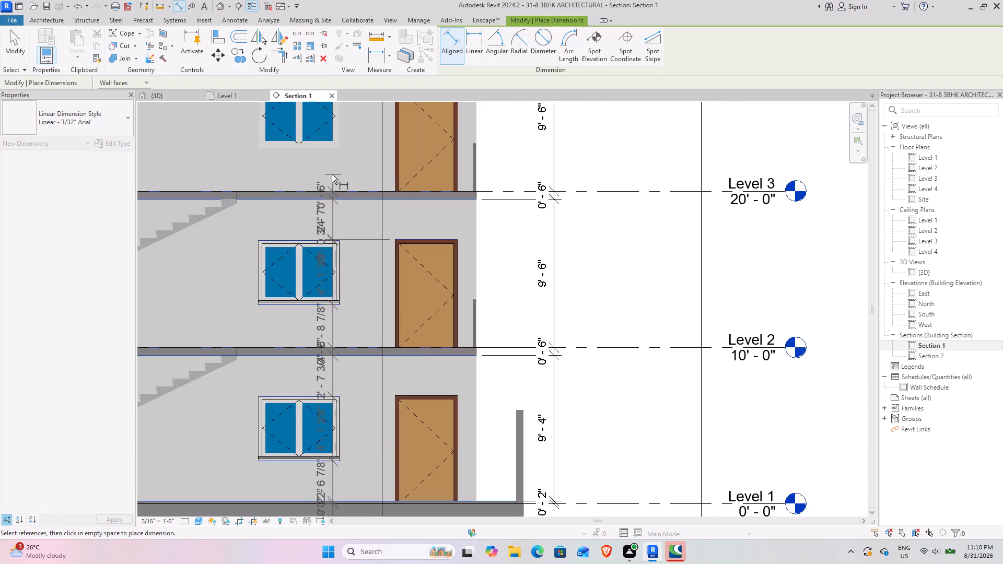
middle_click_drag(330, 181, 310, 295)
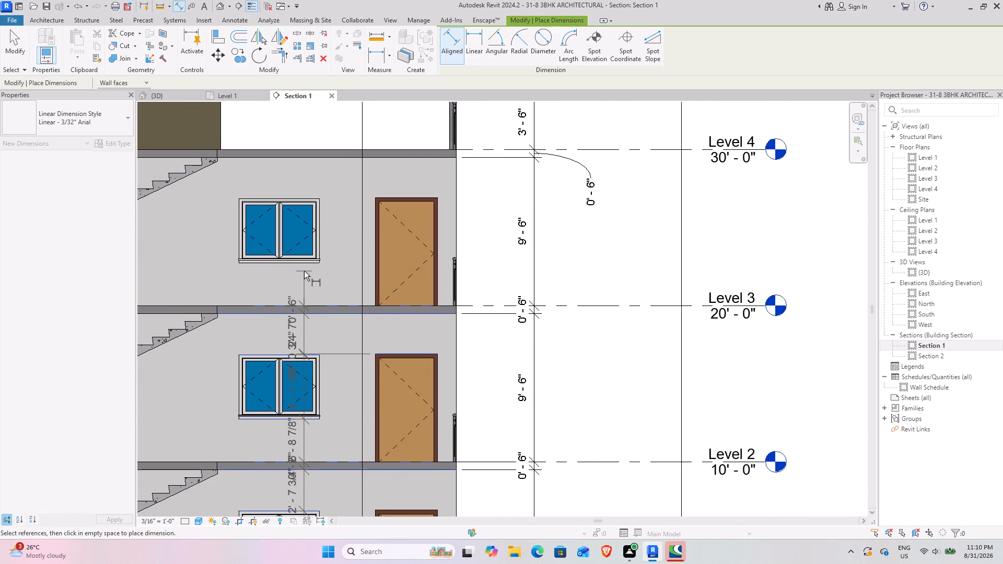
left_click(304, 267)
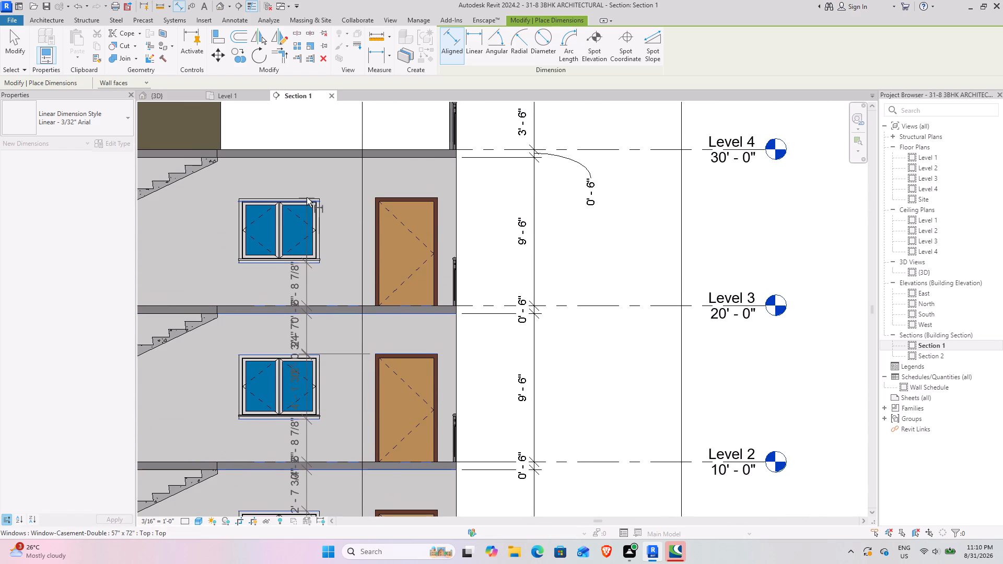
scroll(307, 201, "up", 4)
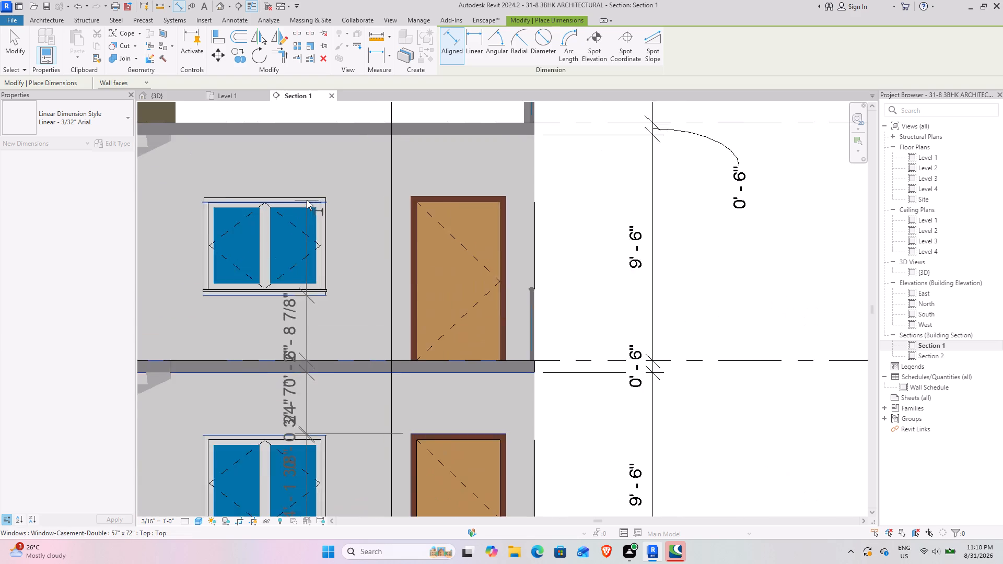
left_click(307, 196)
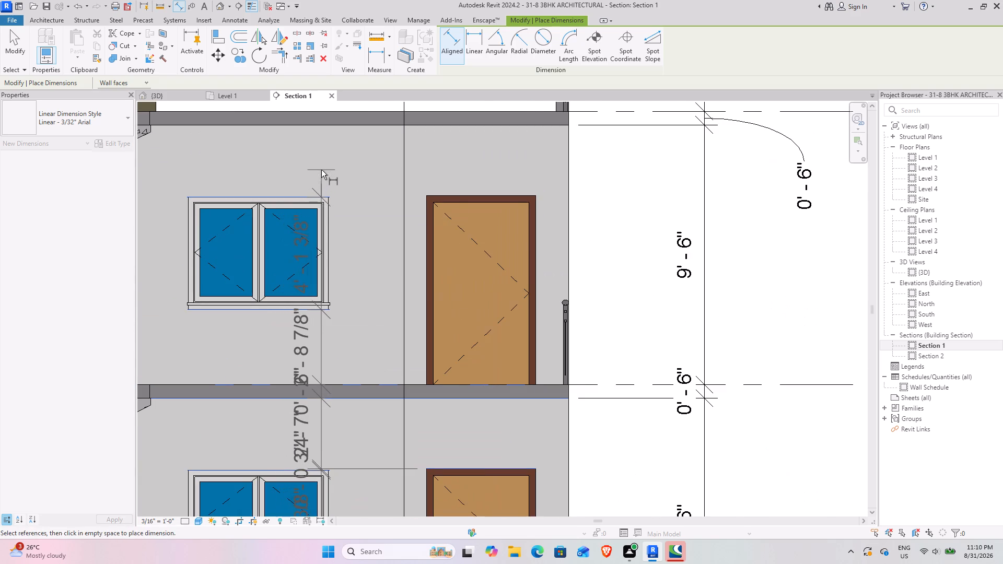
middle_click_drag(321, 170, 309, 290)
left_click(314, 250)
left_click(314, 230)
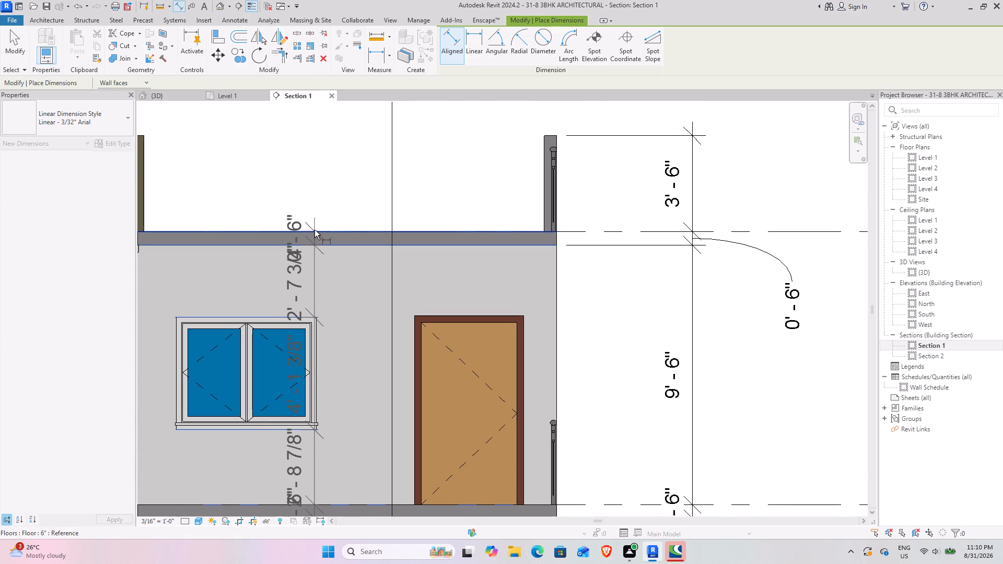
left_click(542, 136)
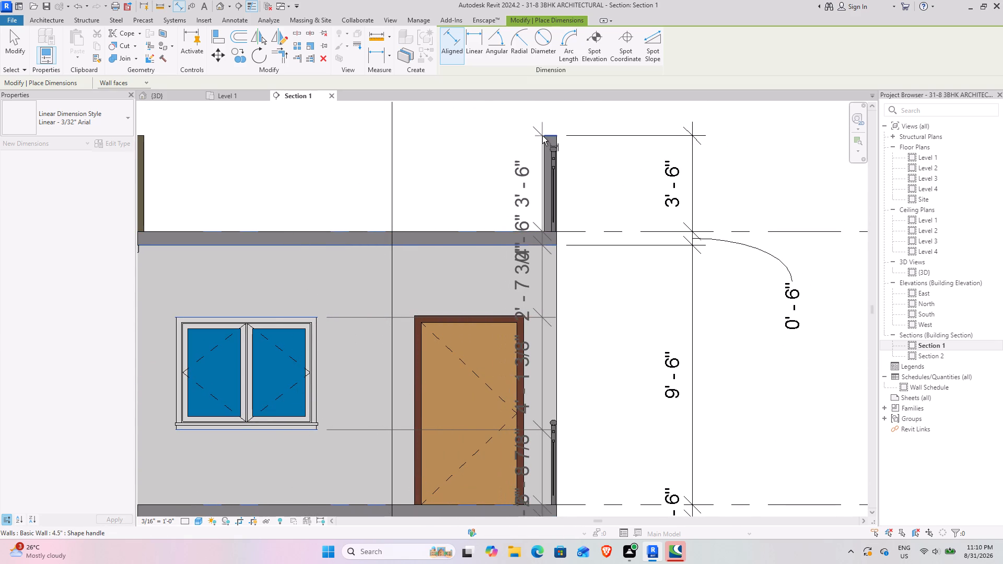
left_click(393, 164)
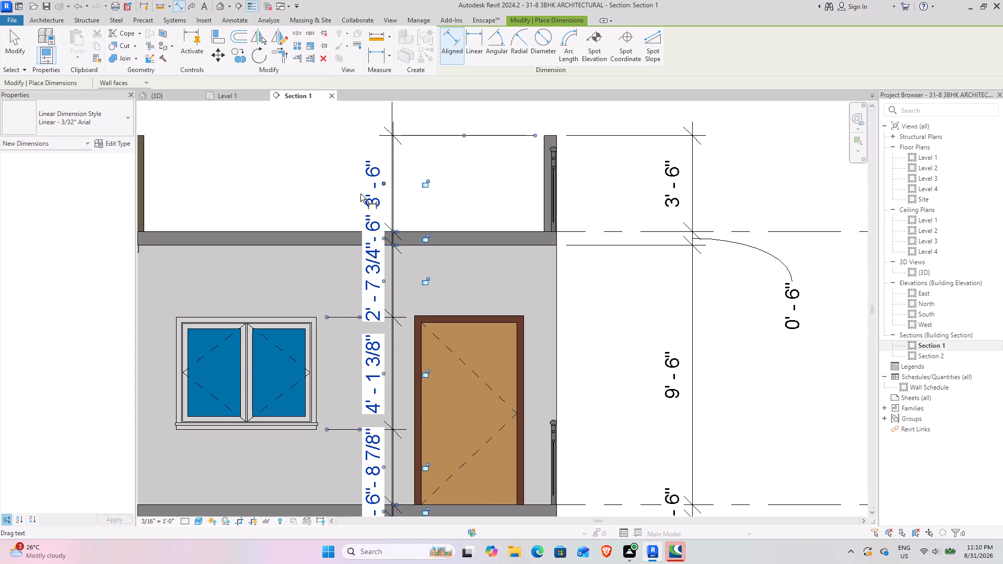
key("Escape")
key("Escape")
Examine the text spacing along the new interior dimension string from the roof parapet down to the base slab.
scroll(340, 341, "down", 5)
middle_click_drag(387, 429, 324, 285)
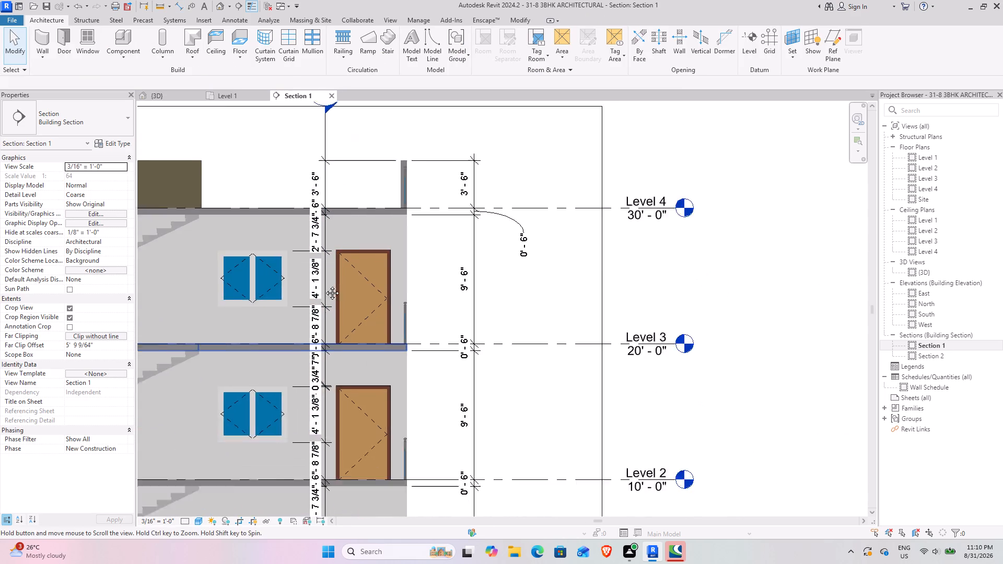
middle_click_drag(324, 285, 321, 259)
middle_click_drag(303, 376, 377, 222)
scroll(362, 304, "up", 3)
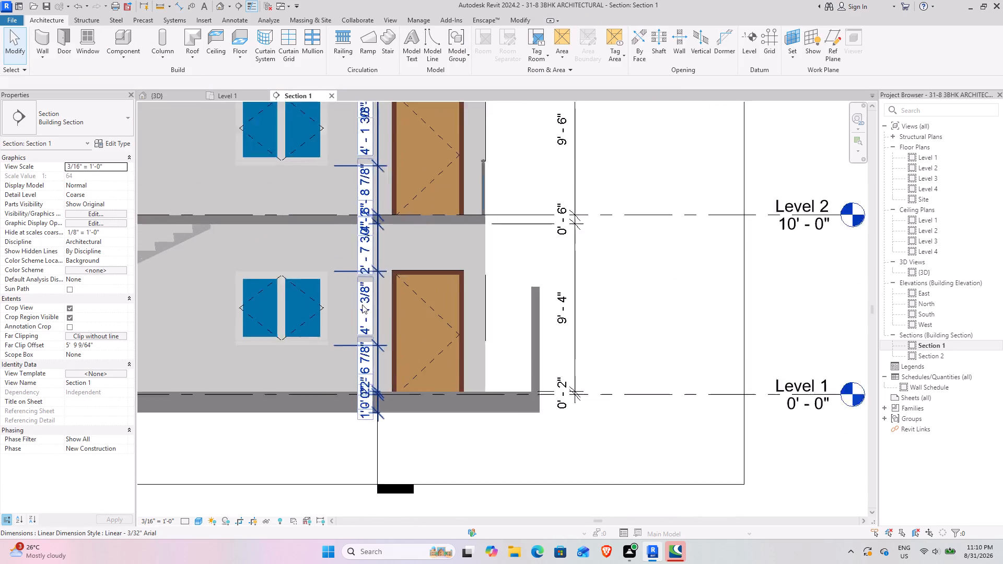
scroll(362, 304, "up", 1)
scroll(368, 360, "up", 3)
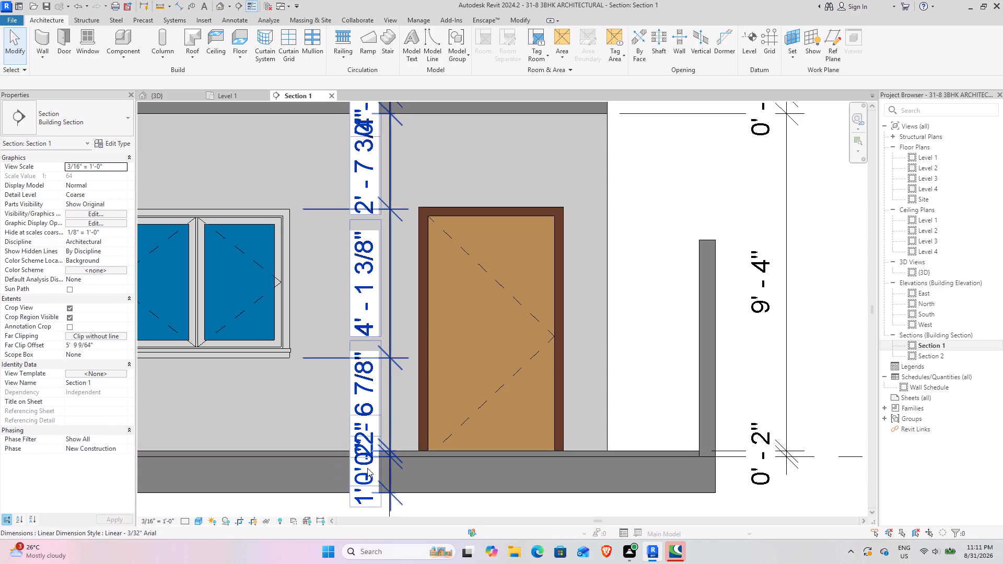
scroll(327, 428, "down", 7)
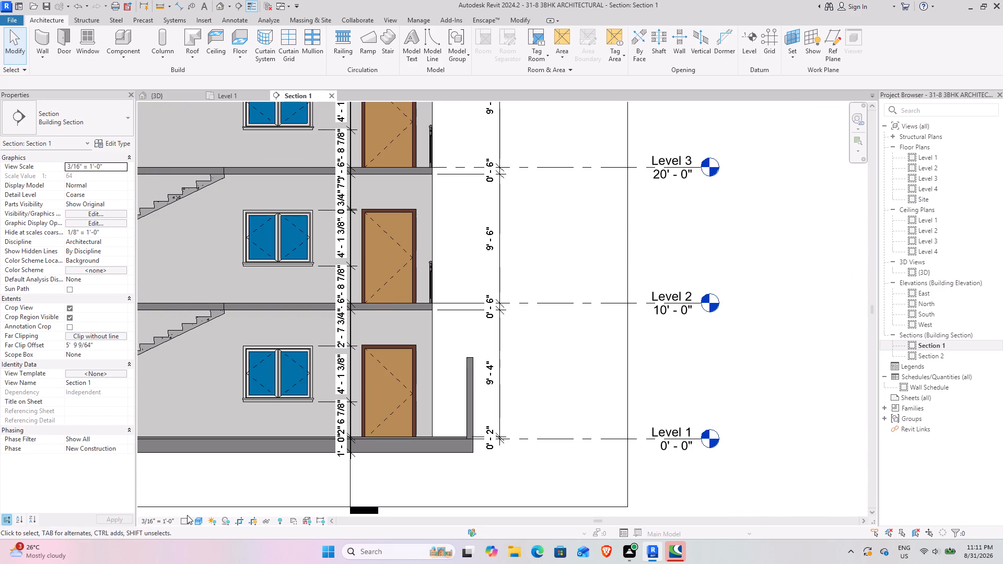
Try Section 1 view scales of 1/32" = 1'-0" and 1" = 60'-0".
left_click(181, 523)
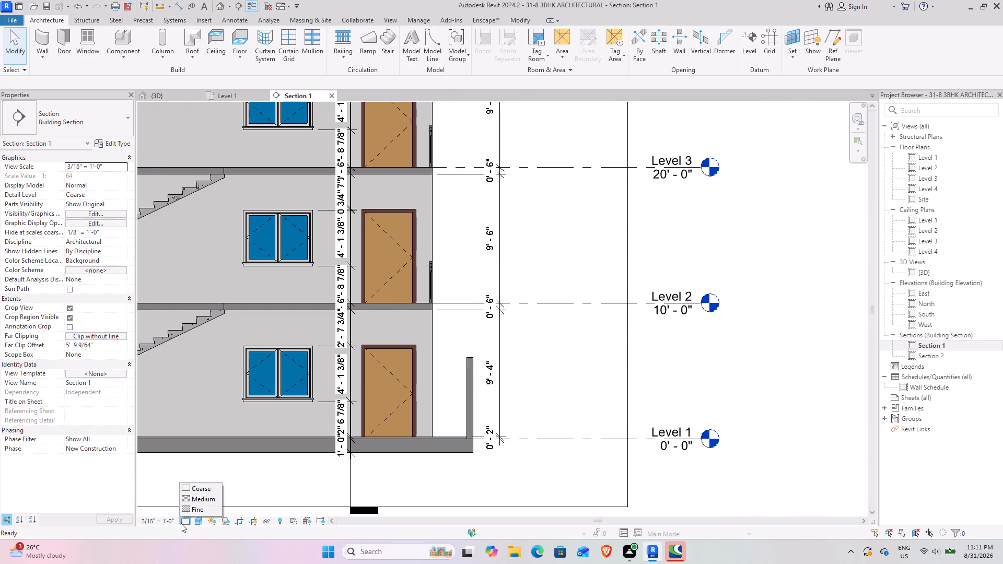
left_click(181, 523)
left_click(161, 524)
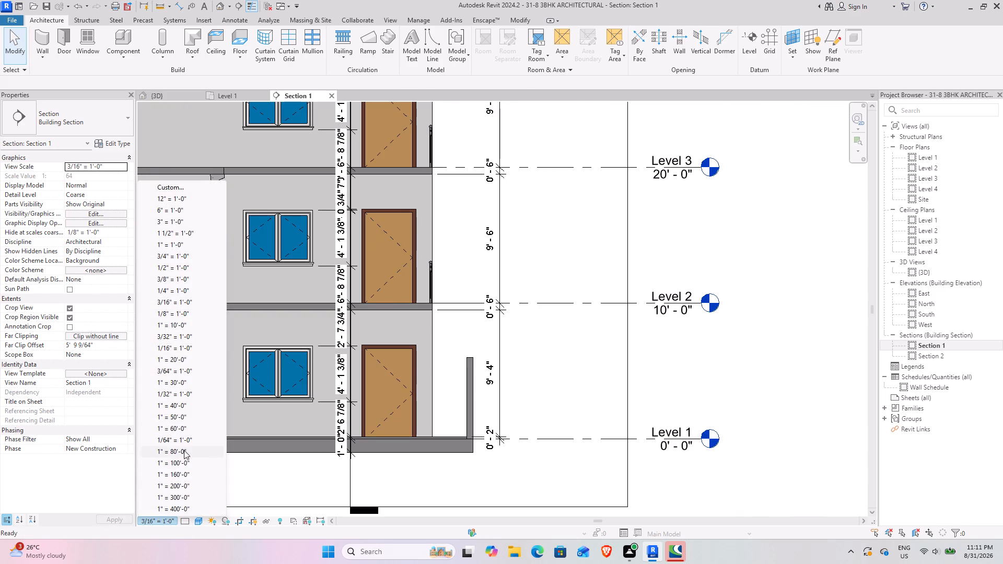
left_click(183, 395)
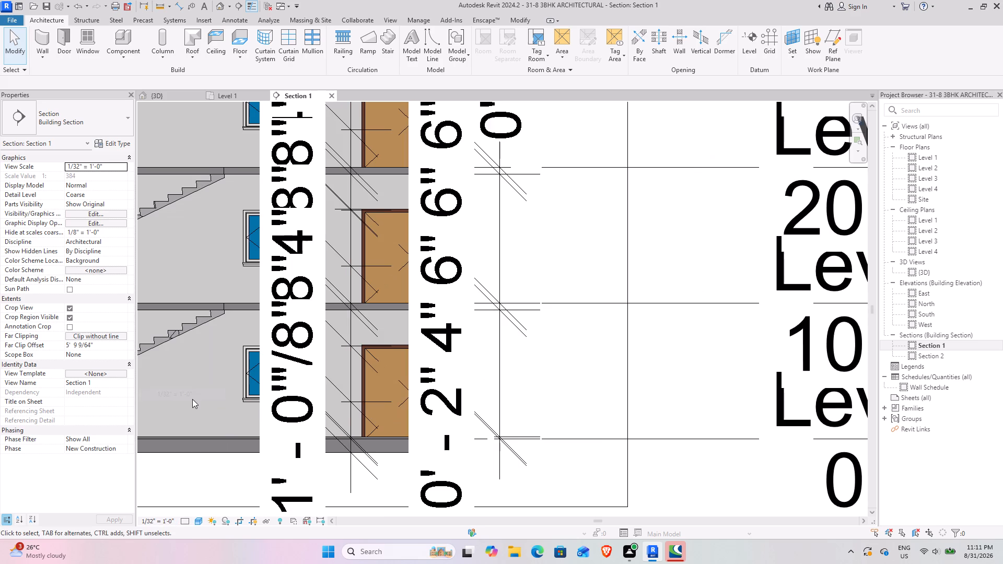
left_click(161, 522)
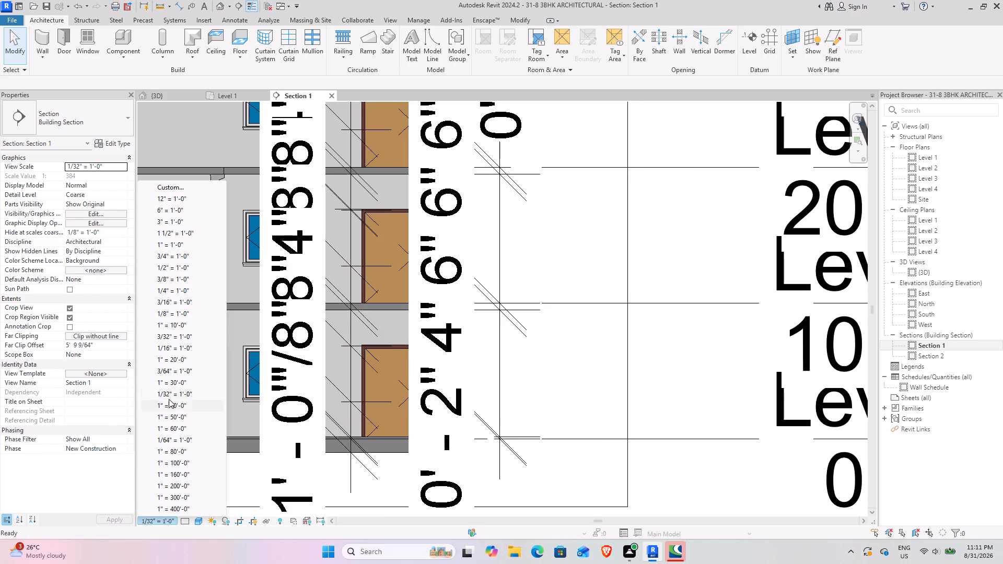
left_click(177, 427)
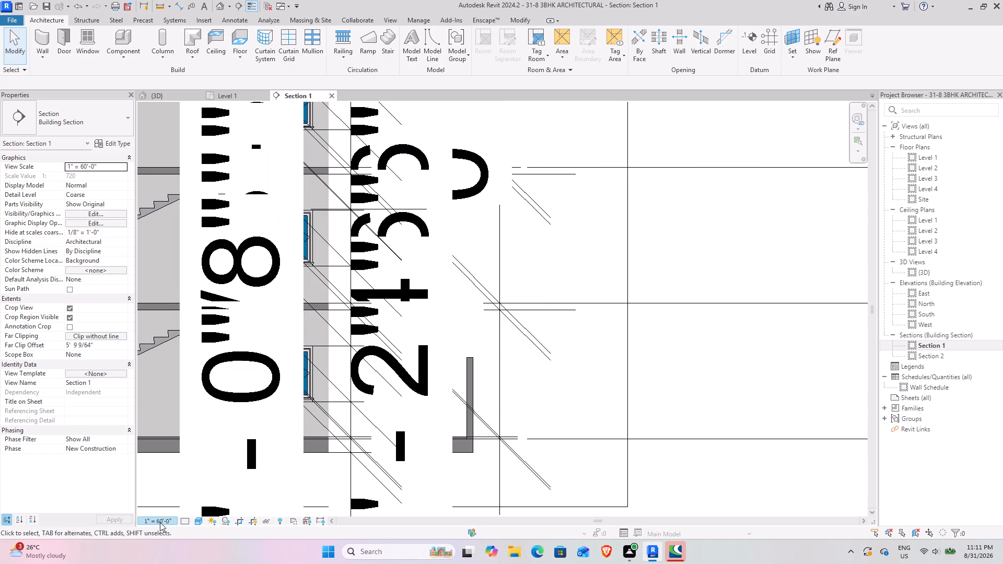
Try a 3/4" = 1'-0" view scale on Section 1, and settle on 1/4" = 1'-0".
left_click(160, 522)
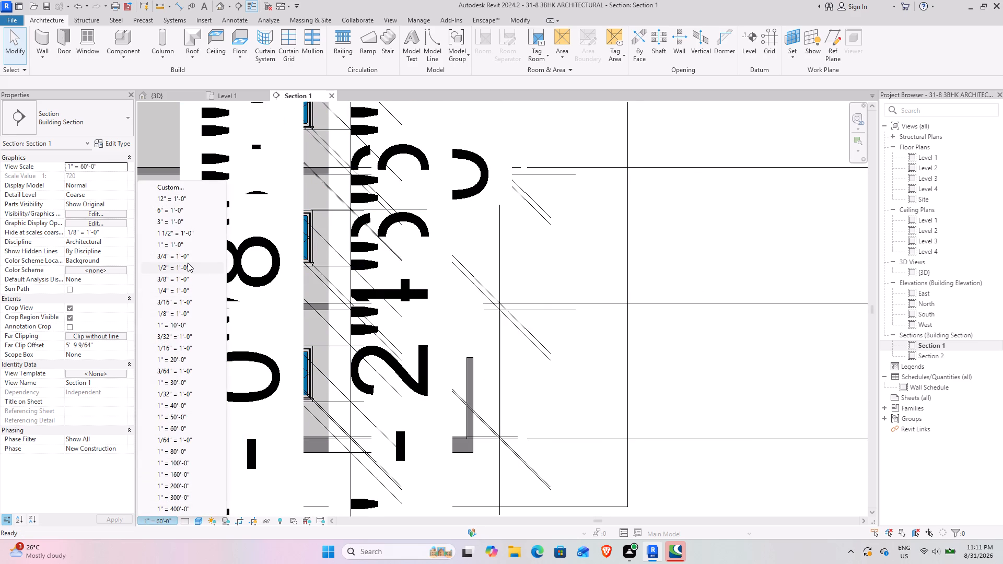
left_click(188, 257)
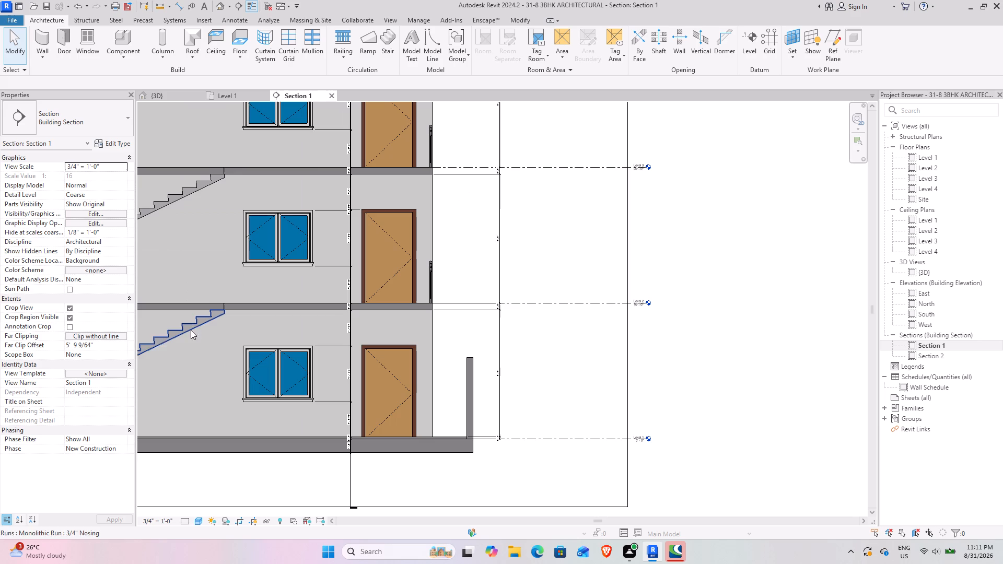
left_click(155, 522)
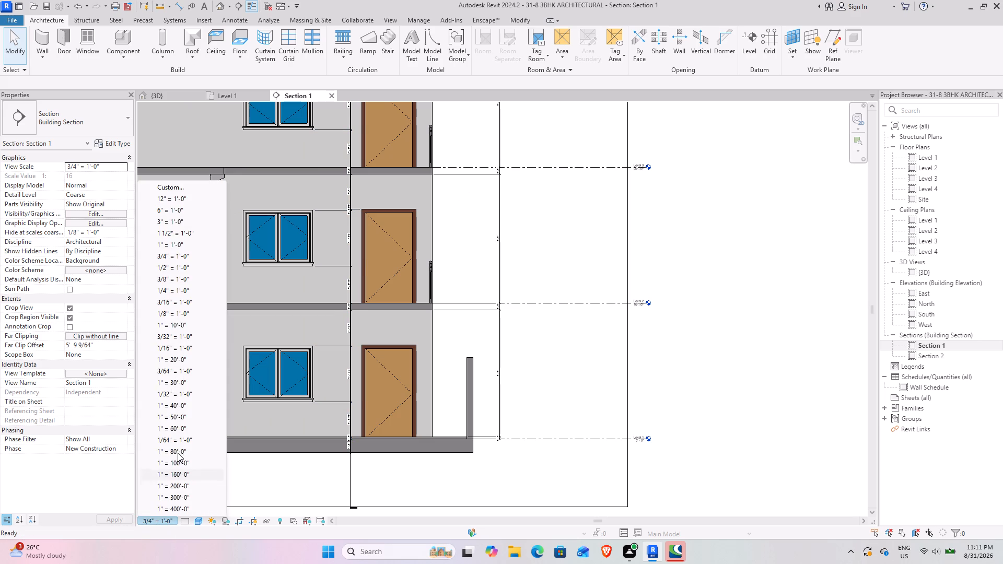
left_click(179, 291)
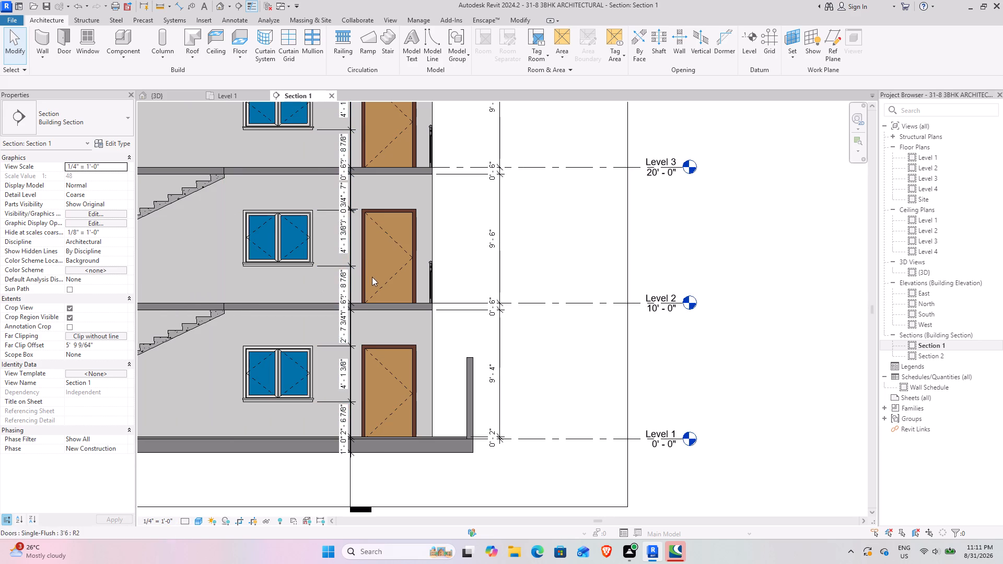
Examine the legibility and spacing of Section 1's dimension text from the base slab up to the roof parapet.
scroll(339, 380, "up", 7)
middle_click_drag(367, 434, 326, 337)
scroll(326, 337, "up", 1)
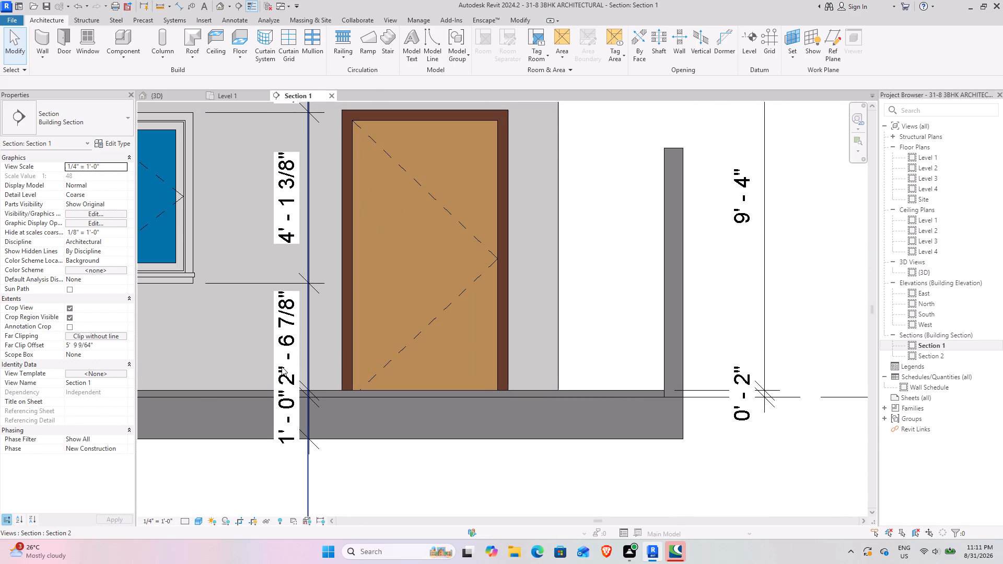
scroll(346, 351, "down", 4)
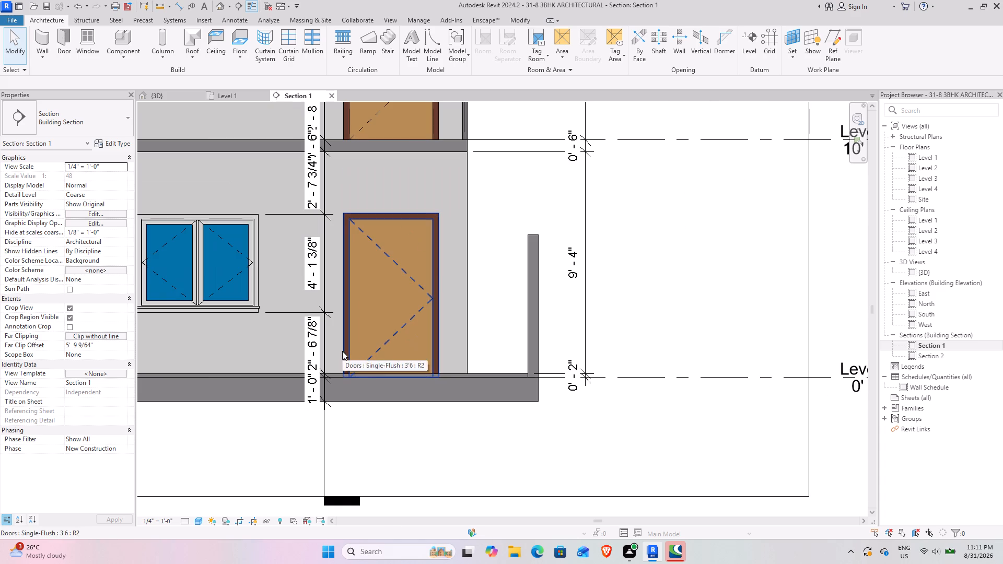
middle_click_drag(391, 365, 348, 407)
scroll(344, 402, "down", 4)
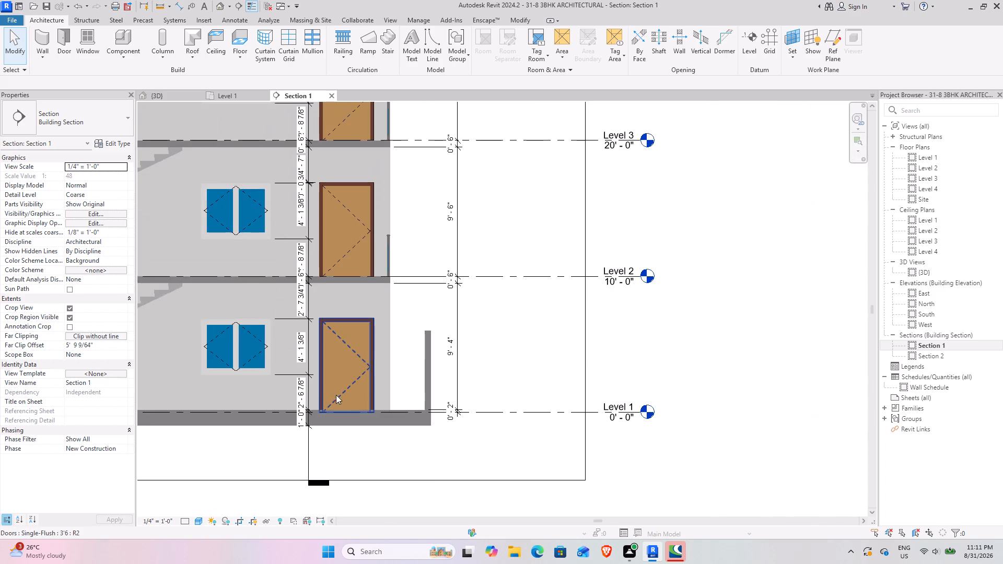
middle_click_drag(324, 381, 295, 421)
scroll(295, 413, "down", 3)
middle_click_drag(298, 406, 302, 405)
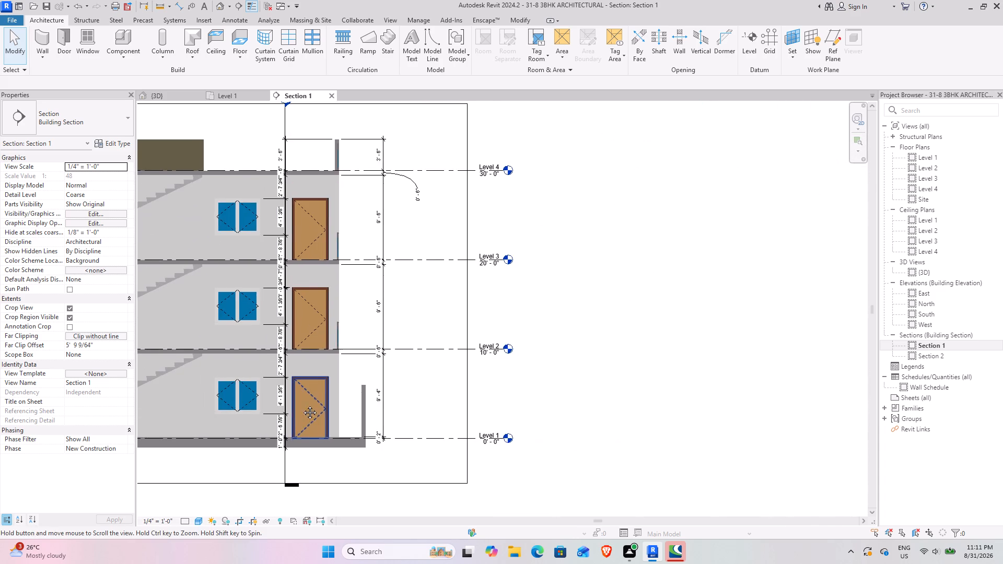
middle_click_drag(302, 405, 339, 425)
scroll(322, 247, "up", 7)
scroll(337, 231, "down", 4)
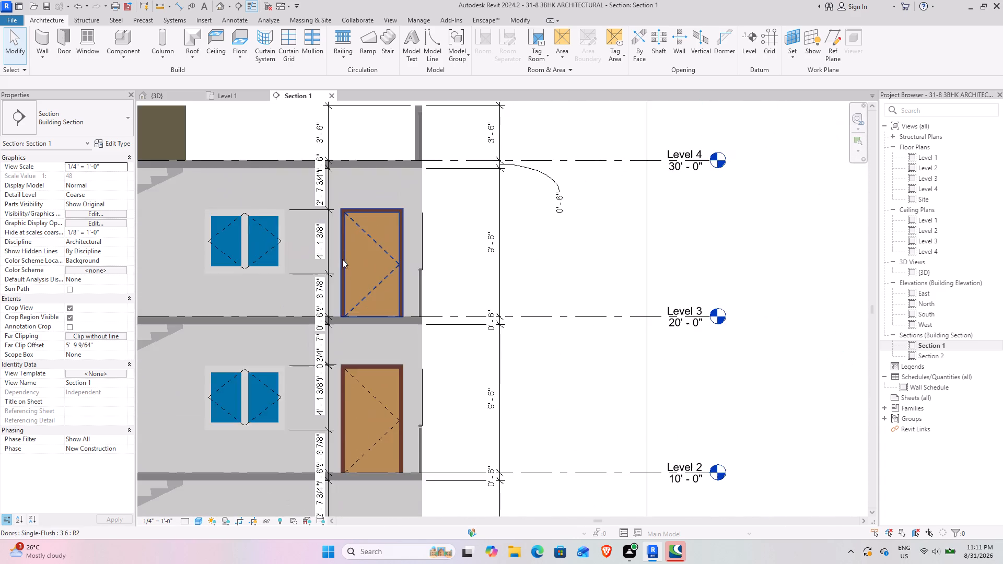
scroll(345, 267, "down", 4)
Set the project's Distance units to inches with 0 decimal places.
type("un")
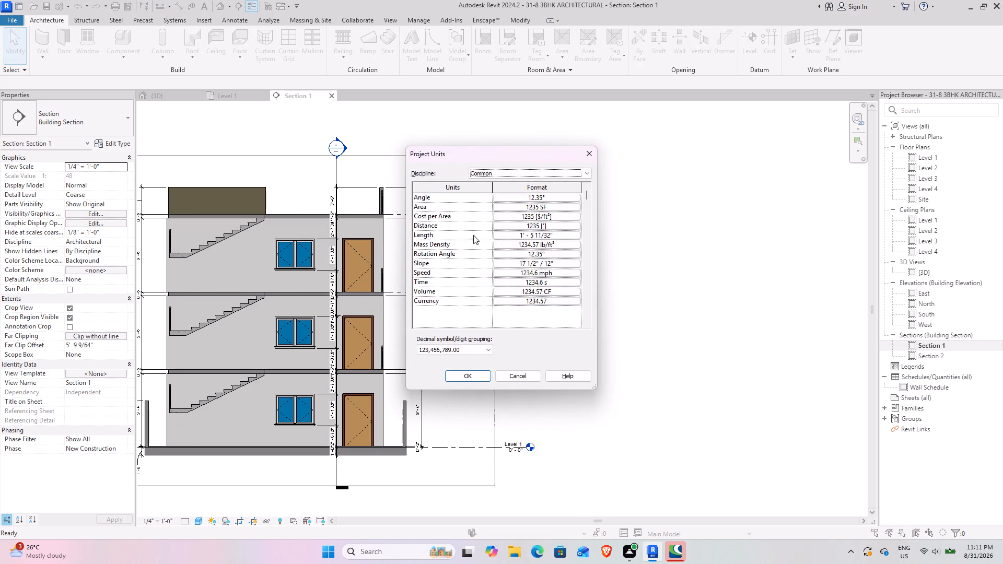
left_click(552, 227)
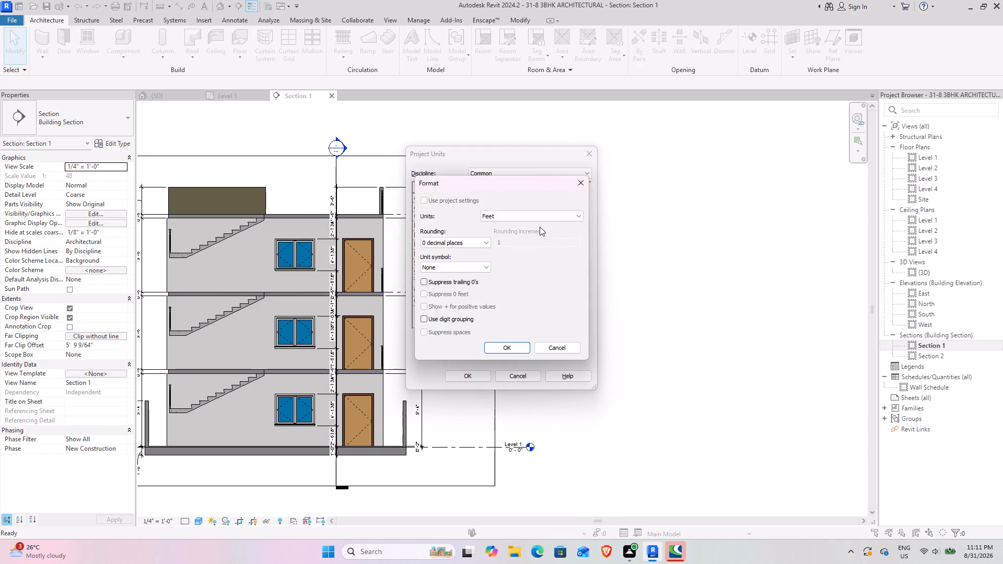
left_click(525, 219)
left_click(494, 246)
left_click(462, 238)
left_click(469, 240)
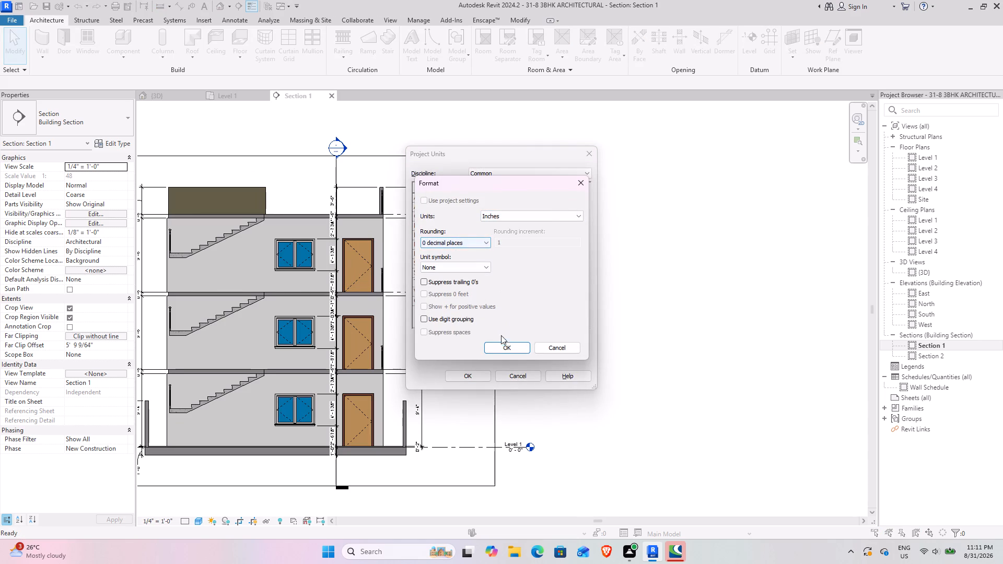
left_click(501, 346)
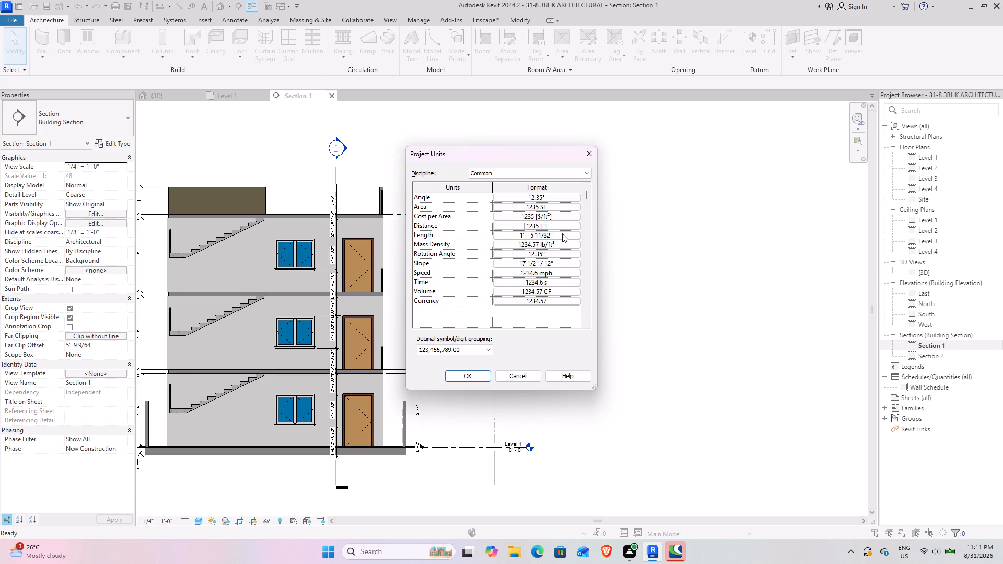
Set the project's Length units to inches and apply the project unit changes.
left_click(562, 233)
left_click(540, 217)
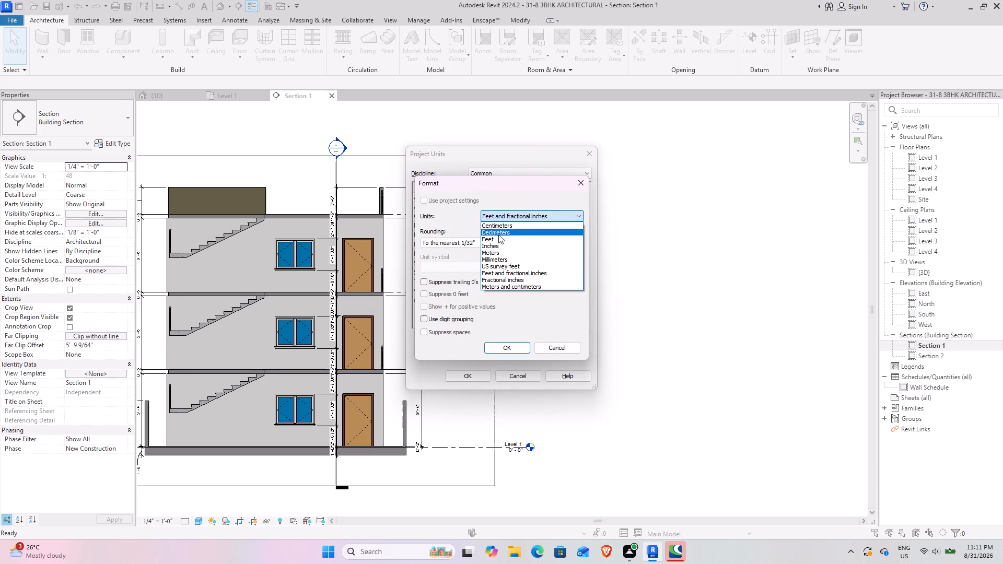
left_click(488, 254)
left_click(544, 218)
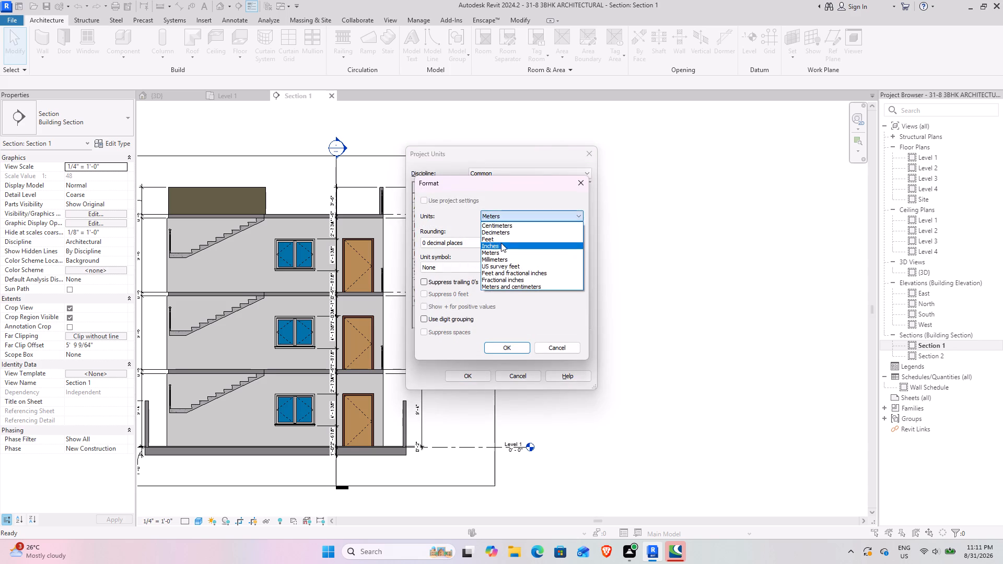
left_click(500, 245)
left_click(500, 347)
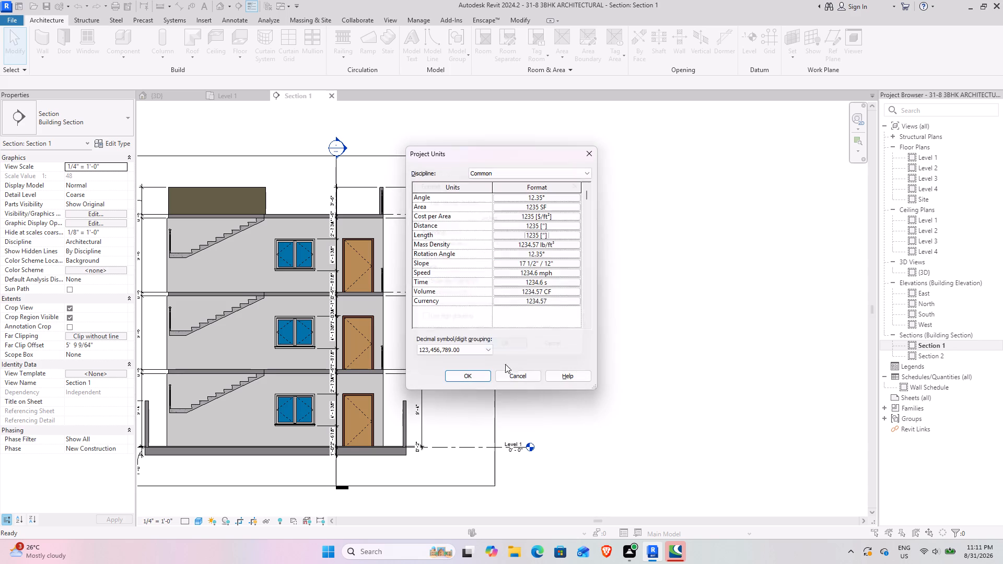
left_click(464, 377)
left_click(474, 428)
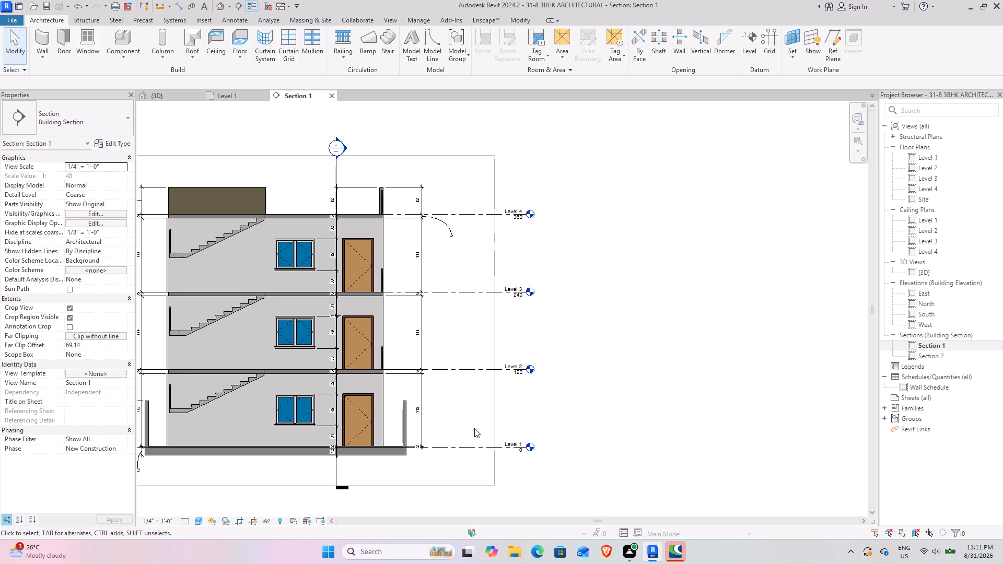
Examine the interior dimension string in Section 1 beside the windows and doors, from Level 2 up to the parapet.
scroll(336, 329, "up", 8)
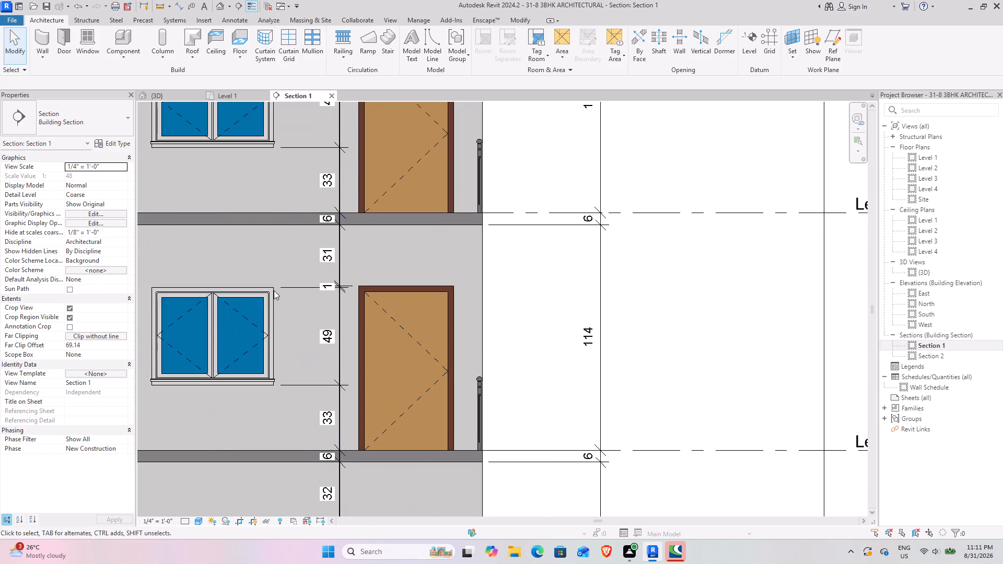
scroll(332, 279, "up", 7)
scroll(330, 279, "down", 9)
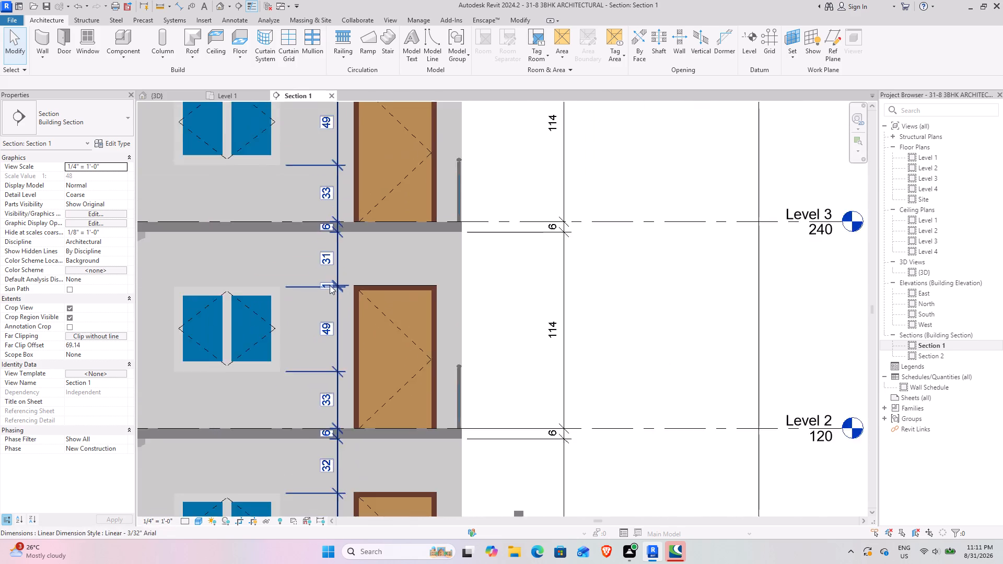
middle_click_drag(410, 277, 444, 418)
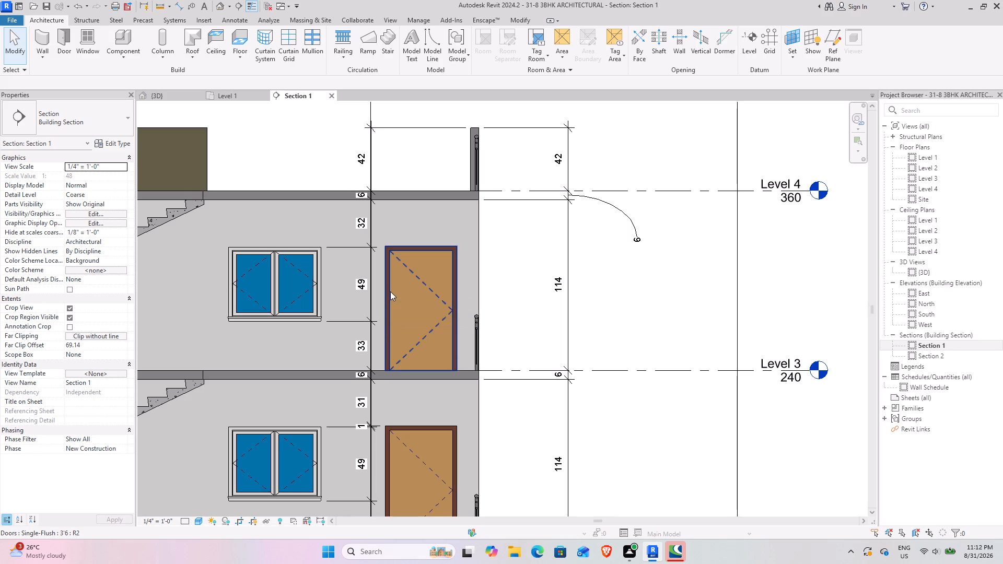
scroll(390, 292, "down", 5)
middle_click_drag(315, 387, 357, 299)
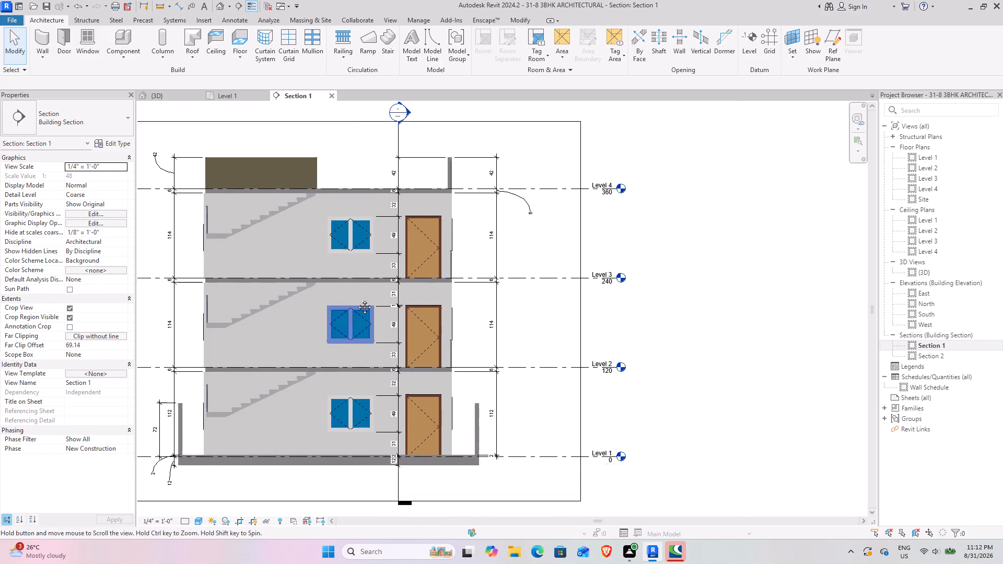
middle_click_drag(357, 299, 379, 263)
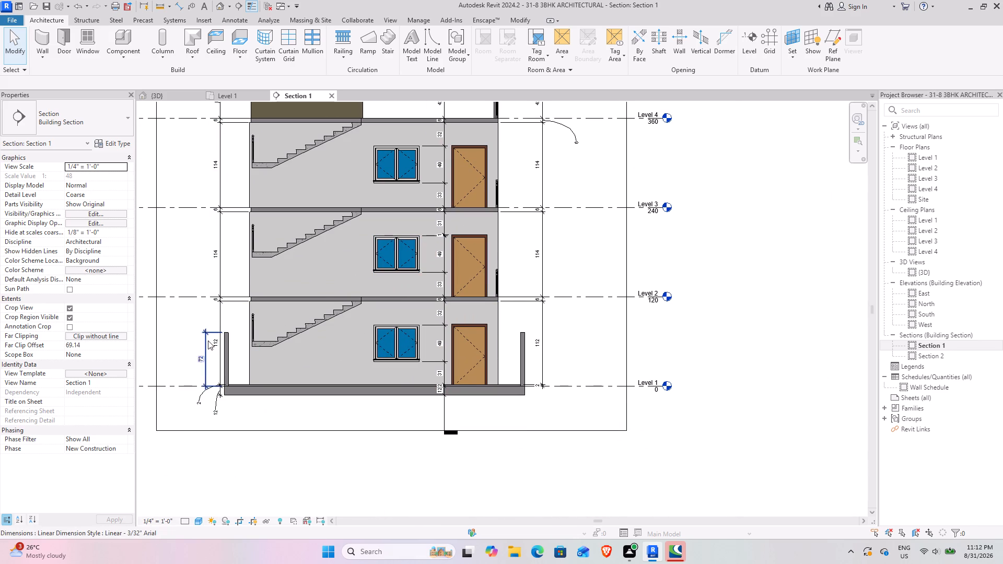
Examine Section 1's ground-floor dimensions at the stair-side boundary wall, the door and the base slab, and the overall section layout.
scroll(230, 333, "up", 7)
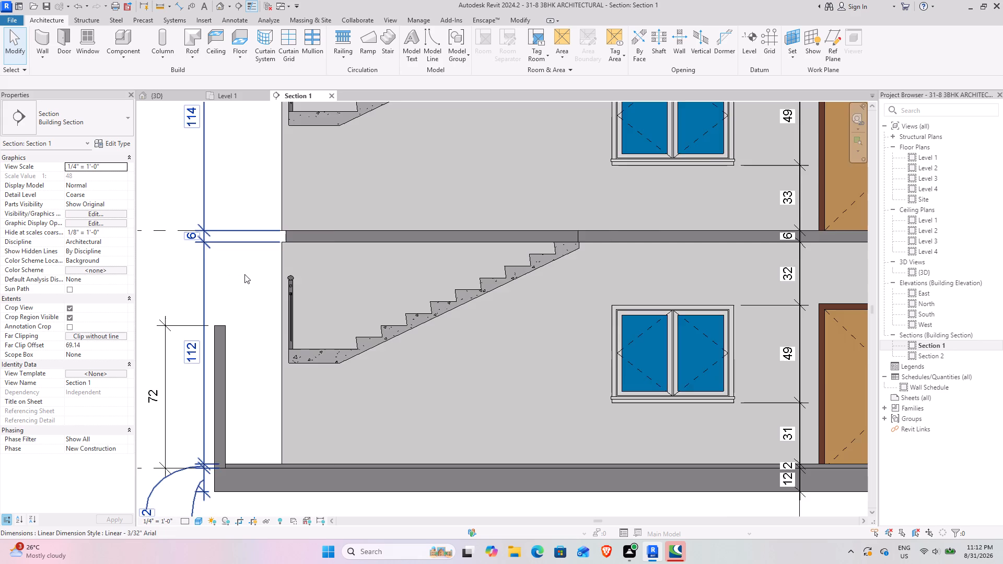
scroll(244, 274, "down", 4)
middle_click_drag(374, 292, 353, 291)
scroll(174, 367, "up", 2)
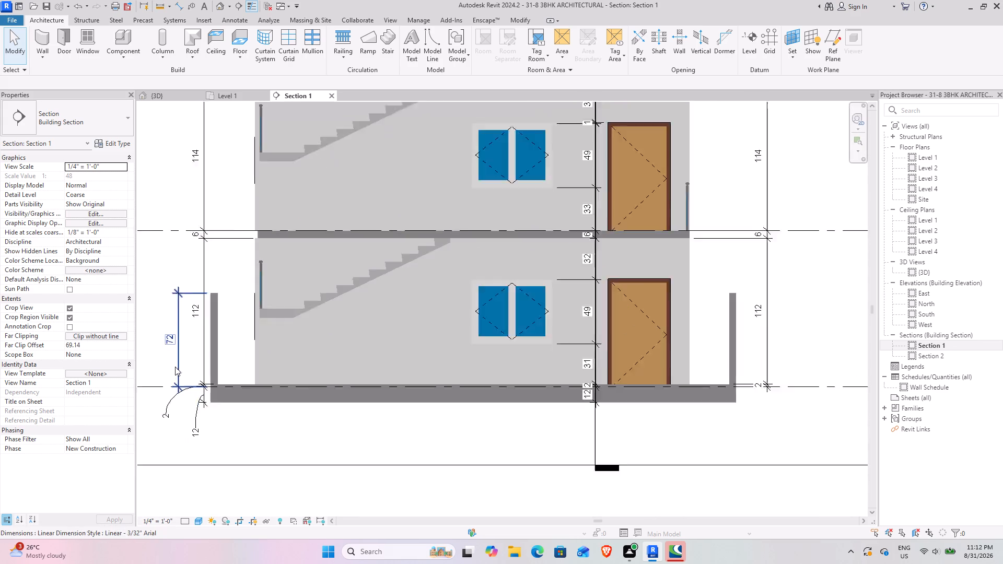
scroll(175, 367, "up", 1)
scroll(259, 349, "down", 4)
middle_click_drag(396, 313, 235, 334)
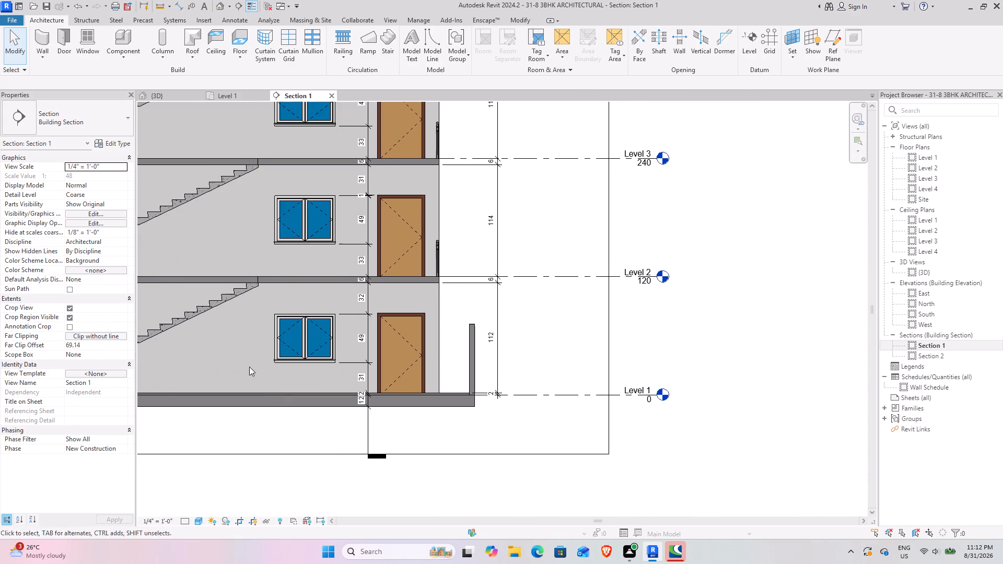
scroll(395, 406, "up", 8)
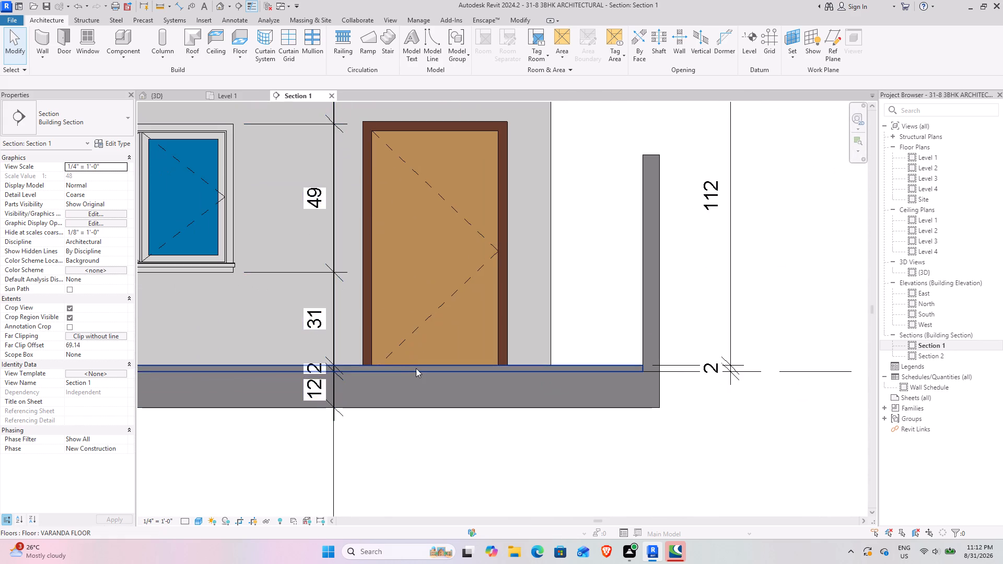
scroll(416, 369, "down", 9)
middle_click_drag(438, 337, 424, 407)
scroll(411, 379, "down", 5)
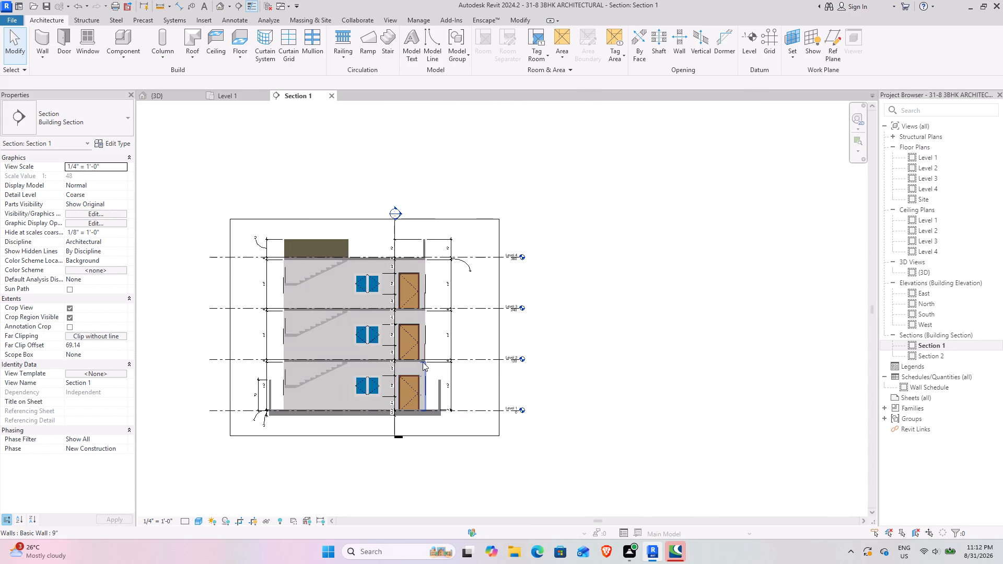
middle_click_drag(423, 362, 426, 385)
scroll(371, 374, "up", 4)
middle_click_drag(353, 378, 368, 305)
scroll(358, 305, "down", 3)
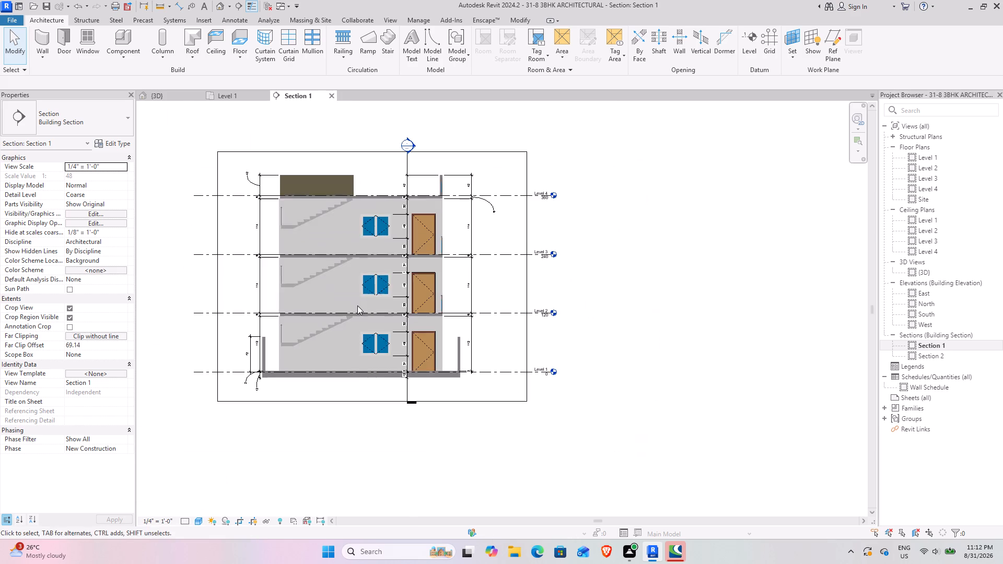
Open the Section 2 view and set its visual style to Shaded.
double_click(951, 358)
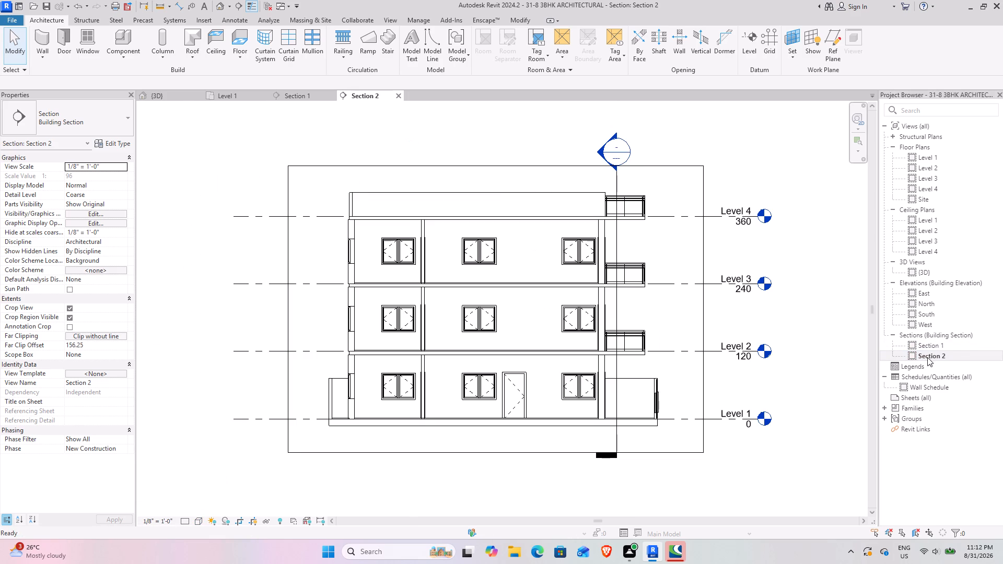
scroll(501, 337, "up", 3)
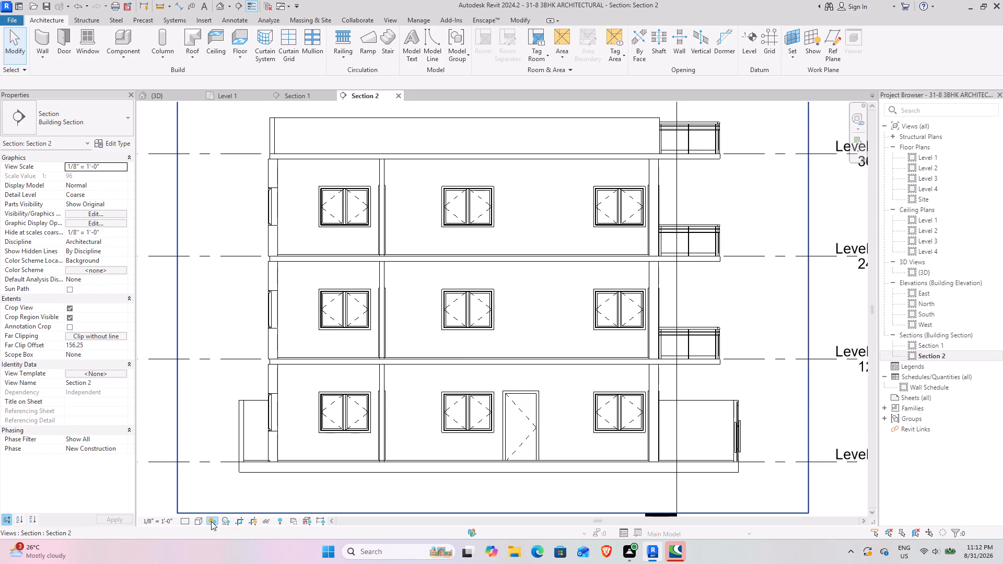
left_click(199, 521)
left_click(220, 475)
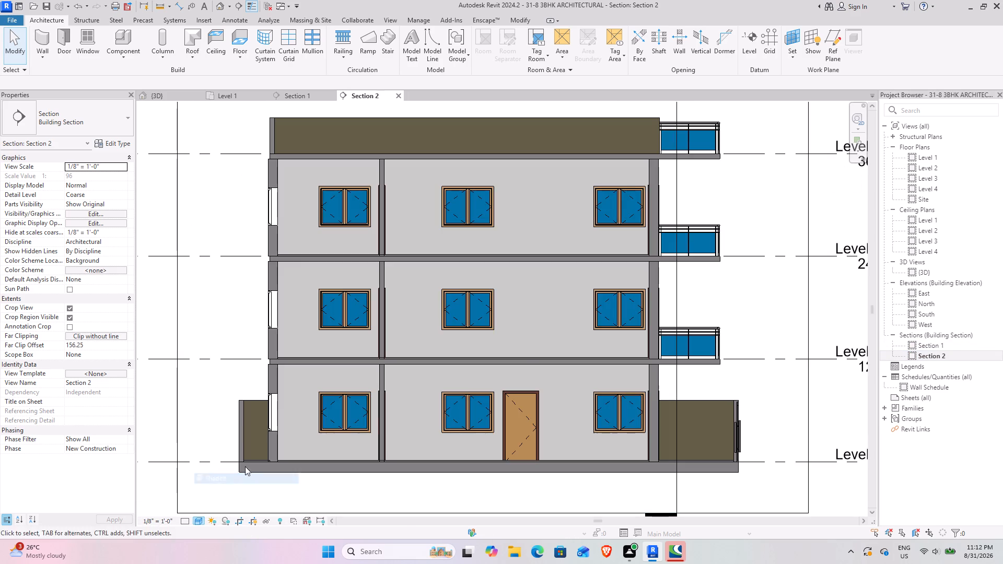
Examine Section 2's storeys, slabs, windows, balconies and ground-floor door.
middle_click_drag(536, 328, 440, 309)
scroll(439, 309, "down", 2)
middle_click_drag(441, 312, 468, 345)
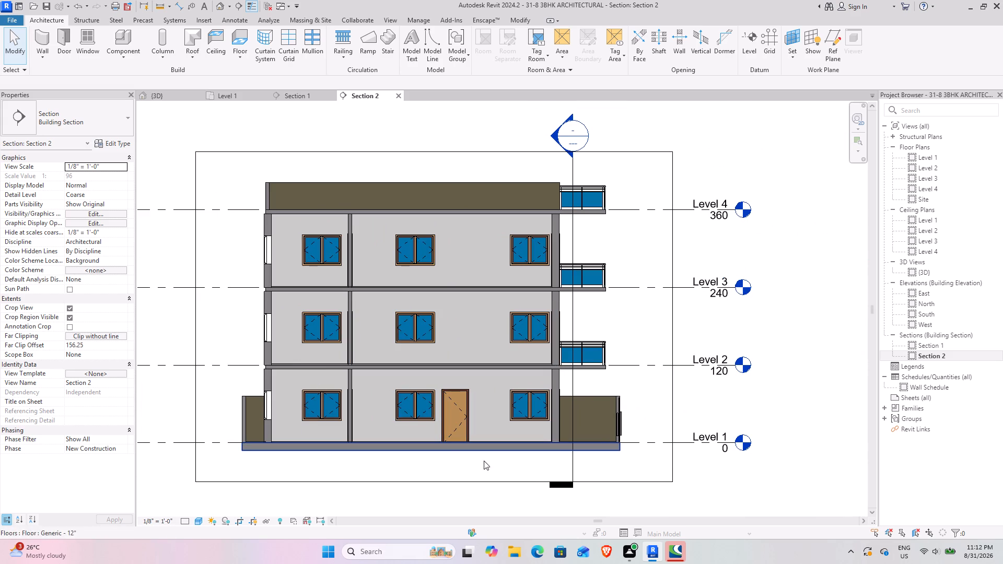
scroll(366, 408, "up", 2)
middle_click_drag(356, 418, 372, 380)
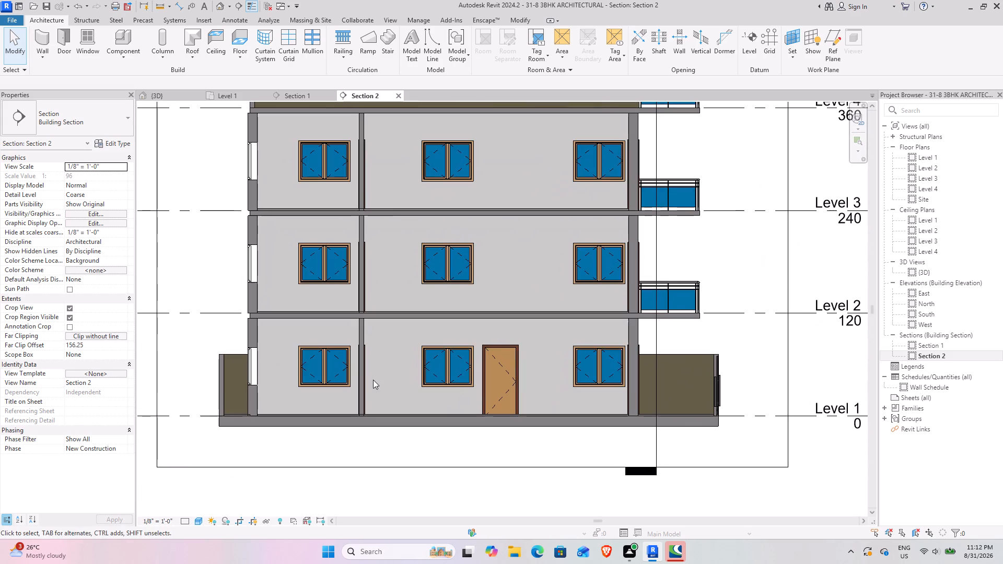
middle_click_drag(417, 380, 397, 374)
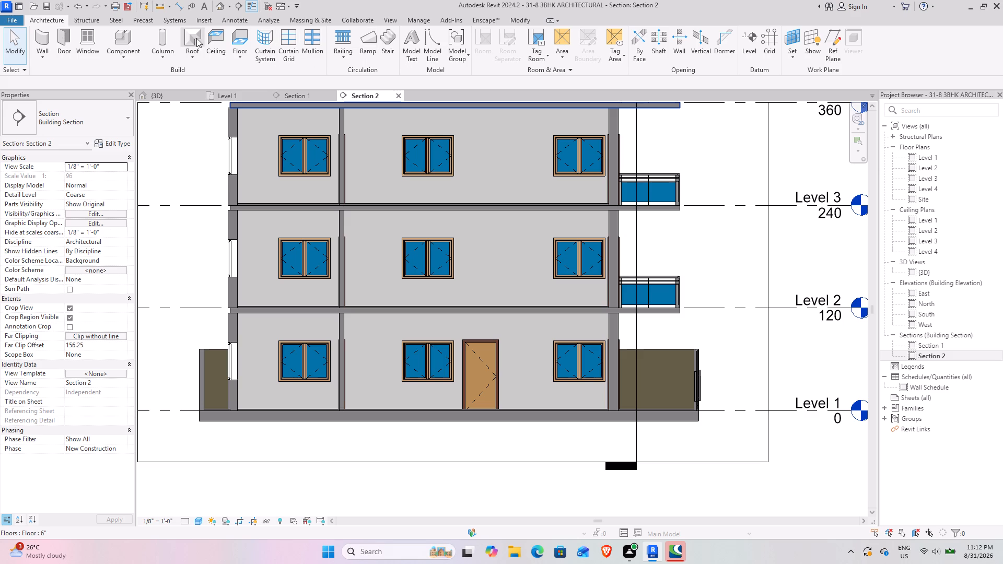
Start an aligned dimension string in Section 2 through the base slab, bedroom floor, boundary-wall top, ground-floor window and Level 2 slab and floor.
left_click(182, 6)
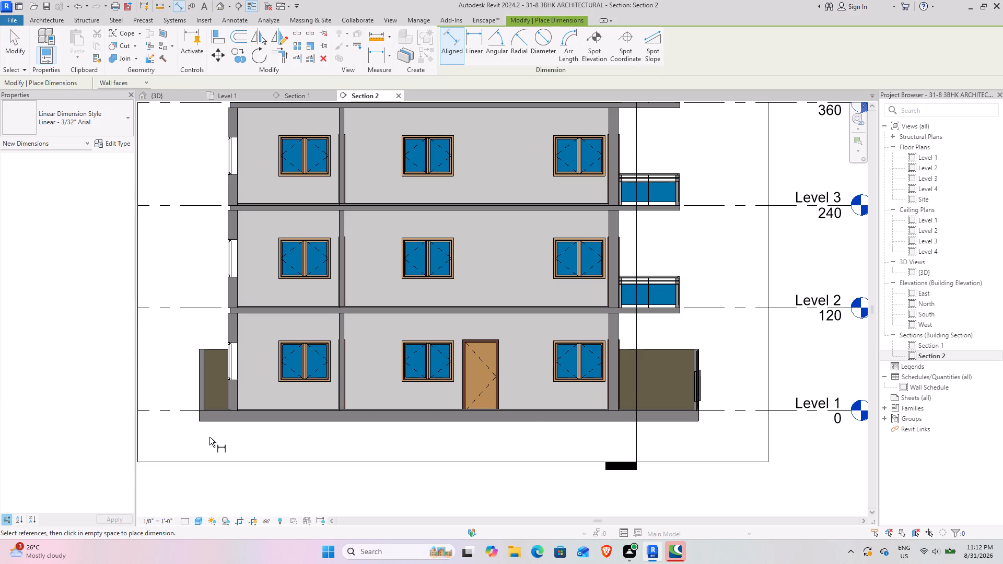
scroll(209, 437, "up", 8)
left_click(281, 401)
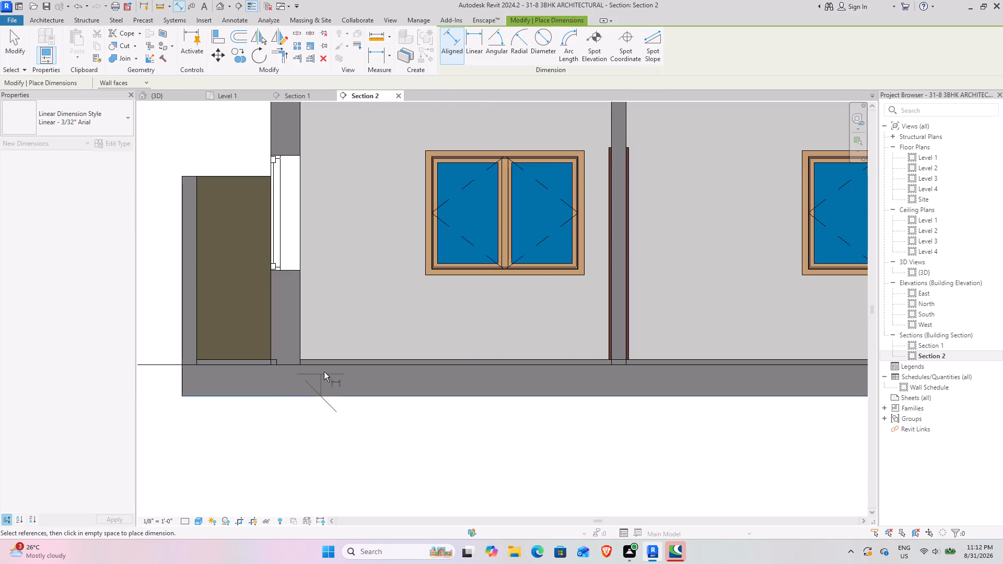
left_click(324, 366)
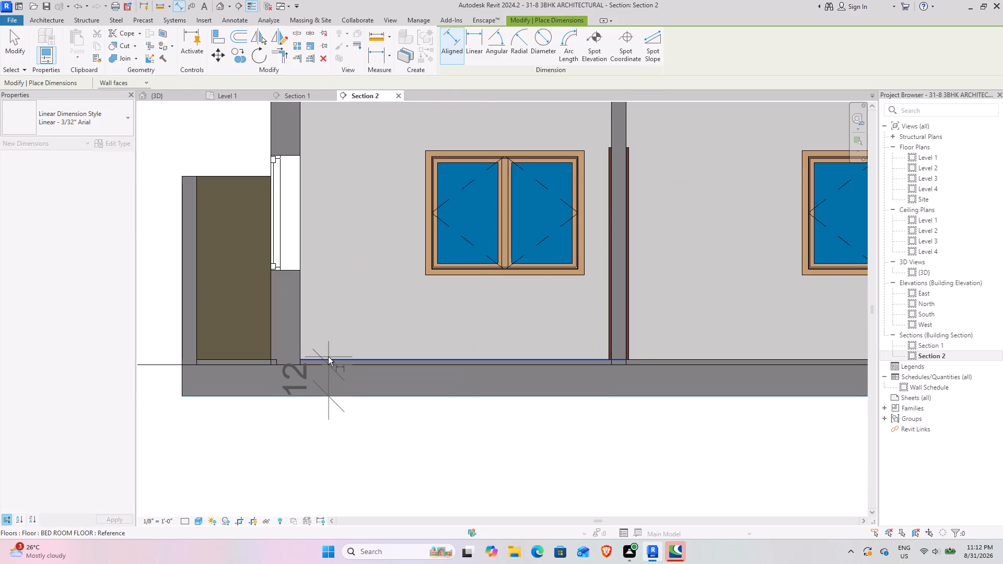
left_click(328, 357)
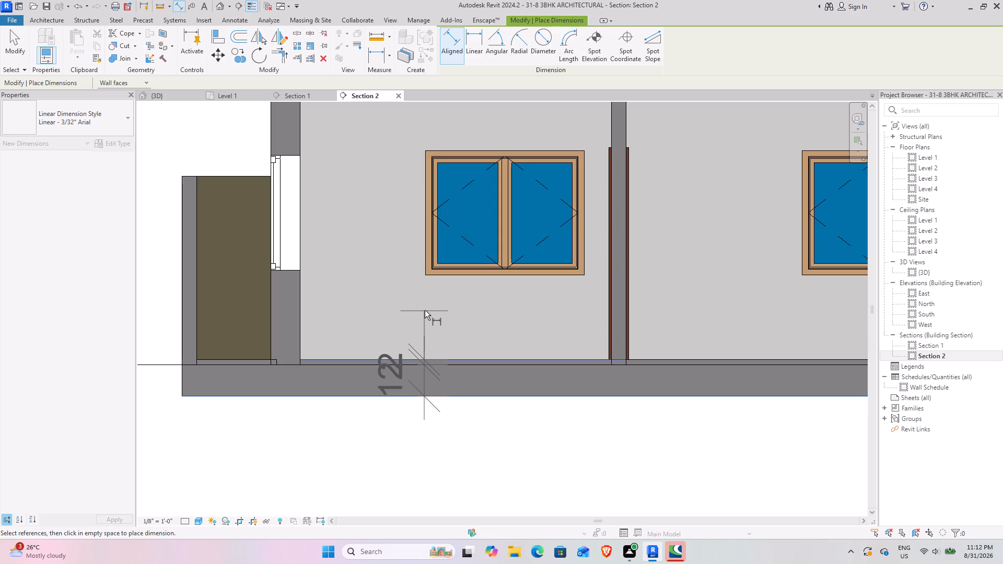
left_click(476, 279)
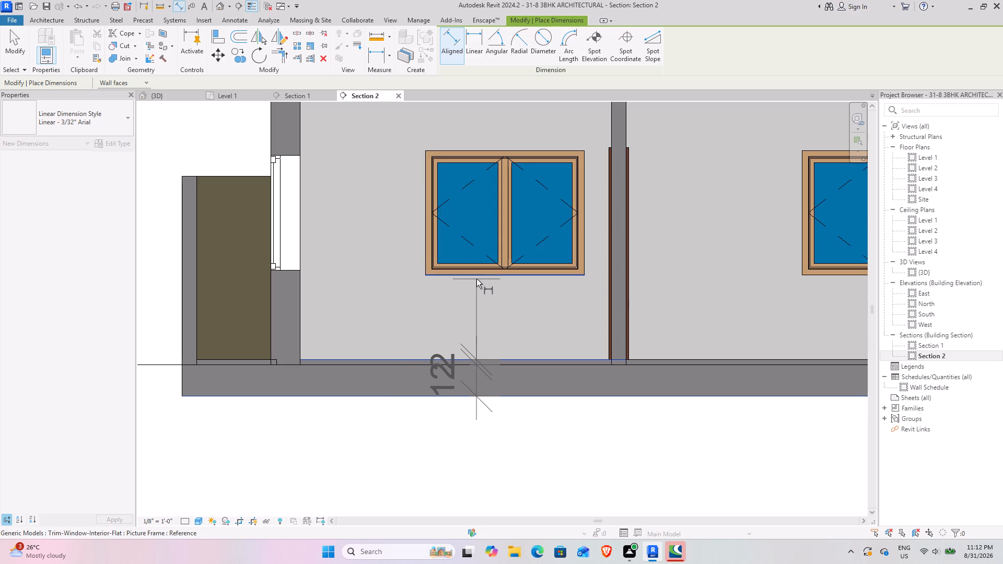
left_click(196, 179)
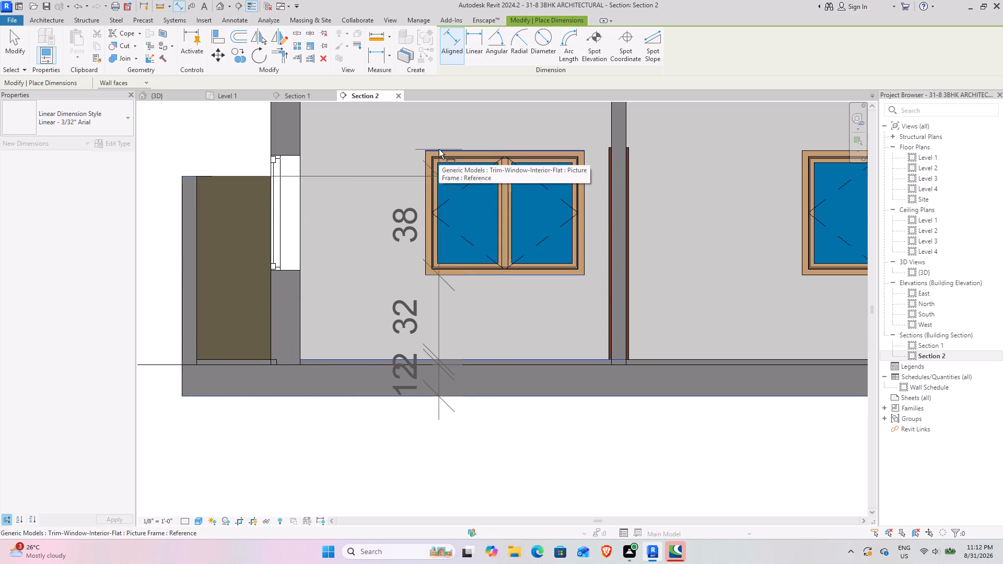
left_click(439, 149)
middle_click_drag(343, 140, 302, 338)
scroll(292, 340, "down", 3)
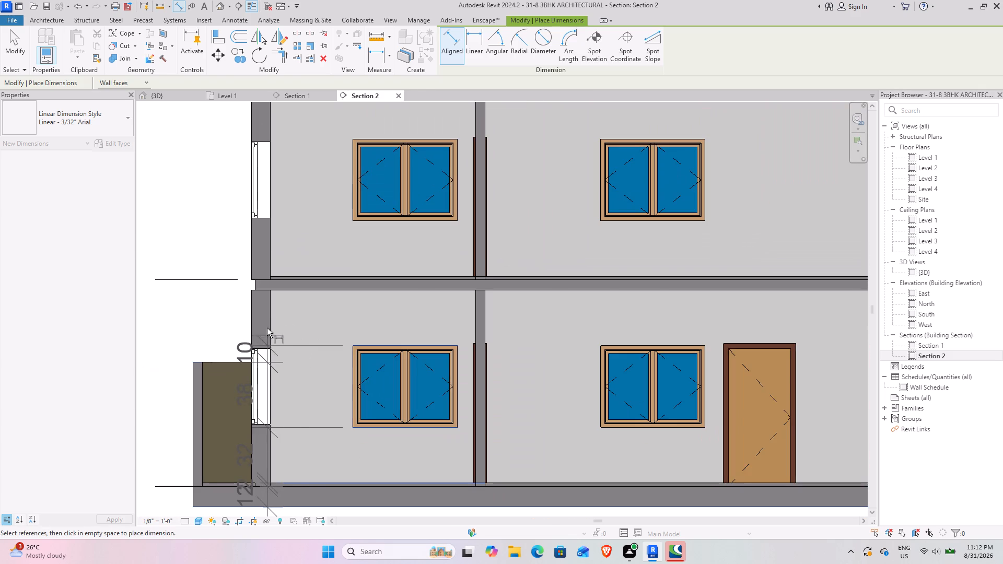
scroll(274, 304, "up", 3)
left_click(290, 283)
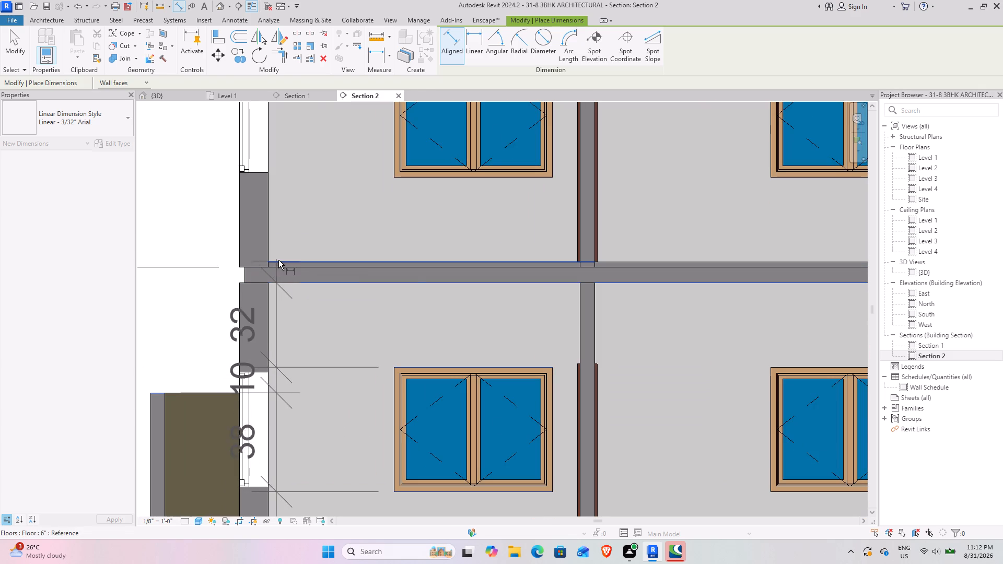
left_click(286, 260)
Extend the dimension string through Level 2's side-window opening, the interior window trim's bottom and top, and the Level 3 slab and floor.
scroll(227, 205, "down", 4)
middle_click_drag(227, 211, 231, 244)
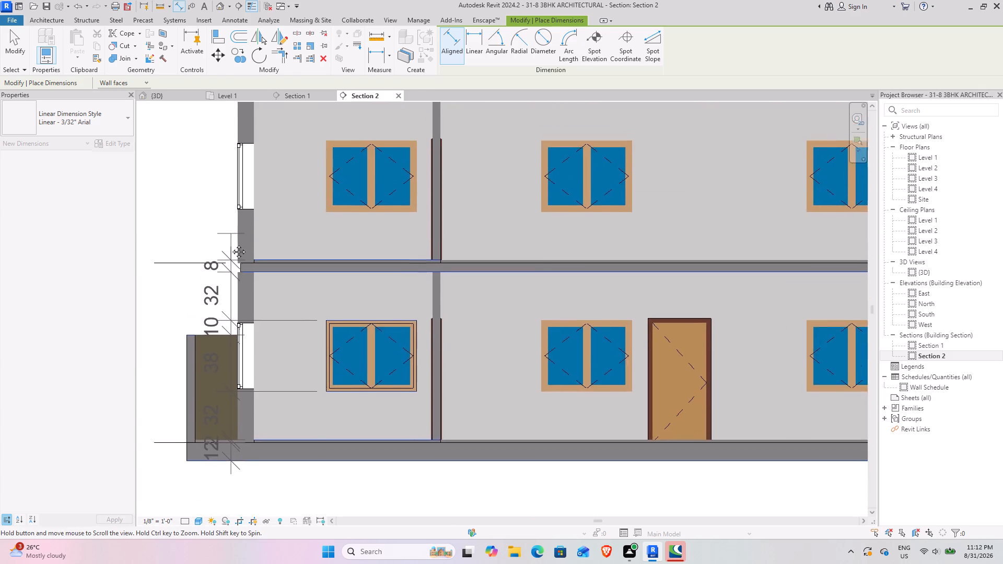
middle_click_drag(231, 244, 213, 351)
left_click(228, 330)
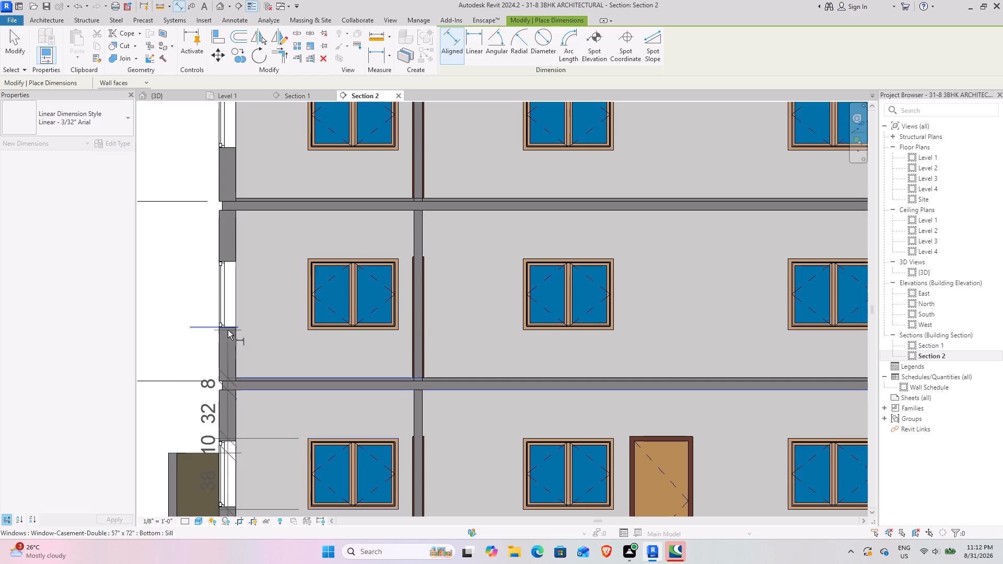
left_click(227, 263)
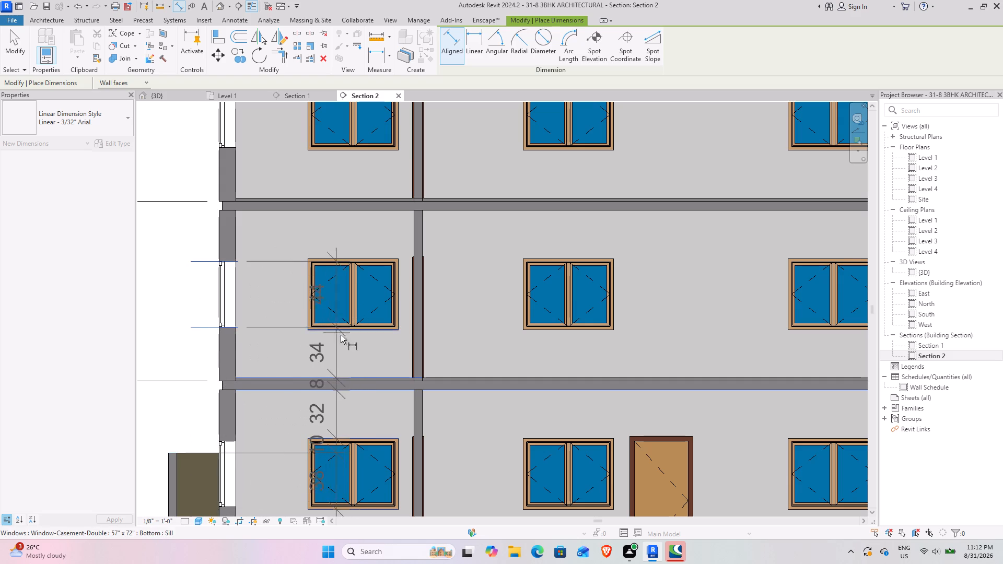
left_click(369, 333)
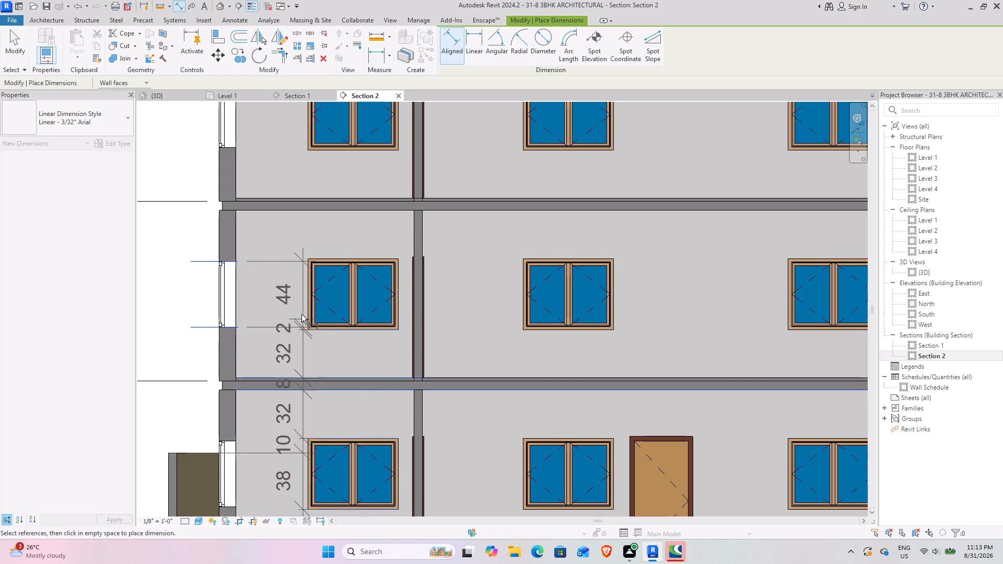
left_click(331, 255)
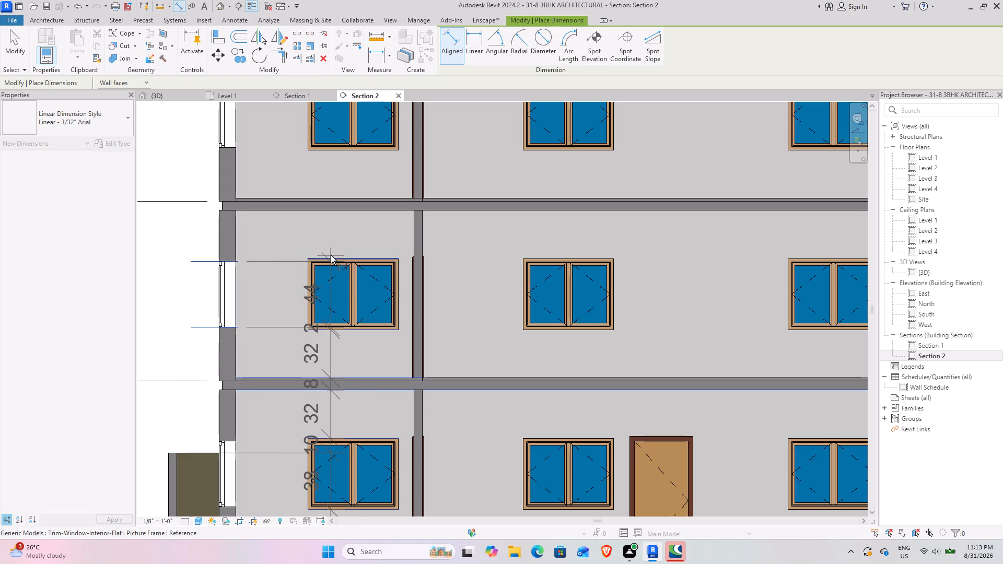
left_click(294, 214)
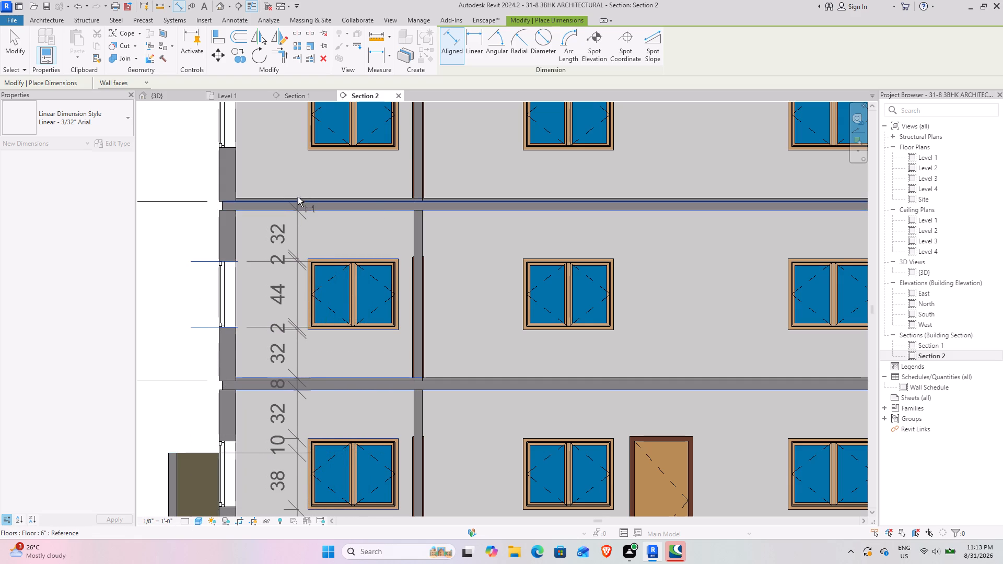
left_click(298, 196)
Continue the string through Level 3's window trim, the Level 4 slab and the parapet top, and place it outside the side wall opposite the balconies.
middle_click_drag(302, 203, 293, 382)
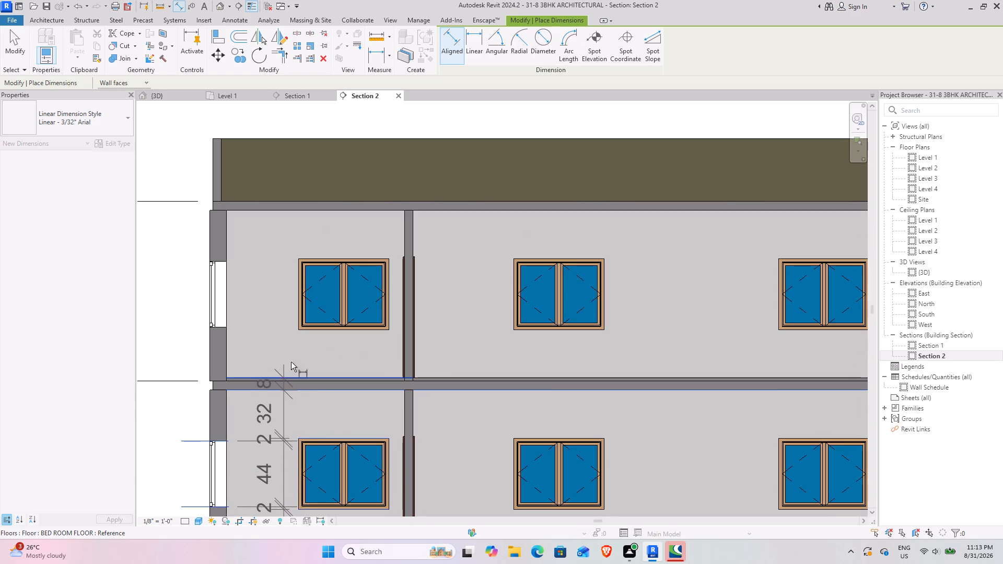
left_click(323, 334)
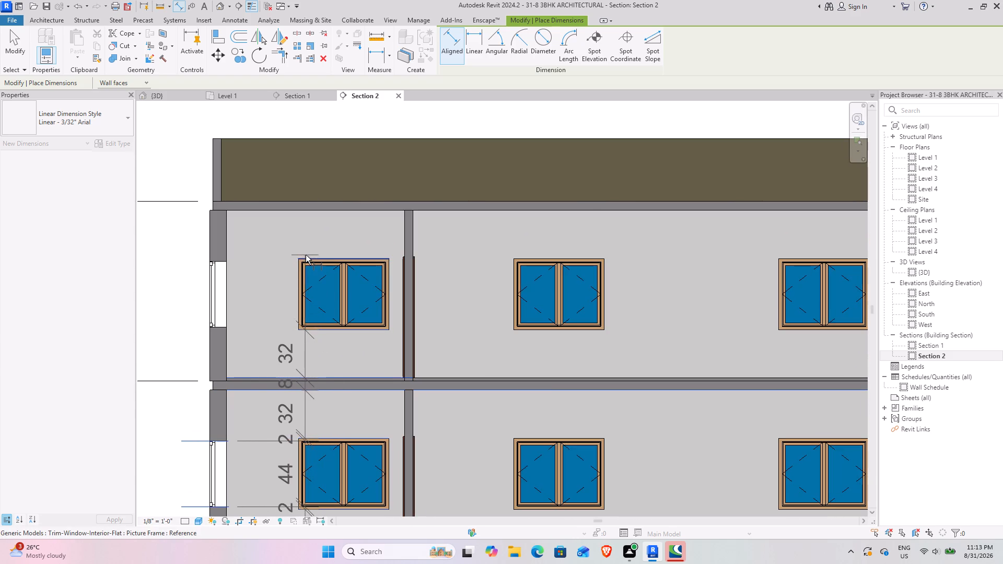
left_click(309, 255)
left_click(308, 213)
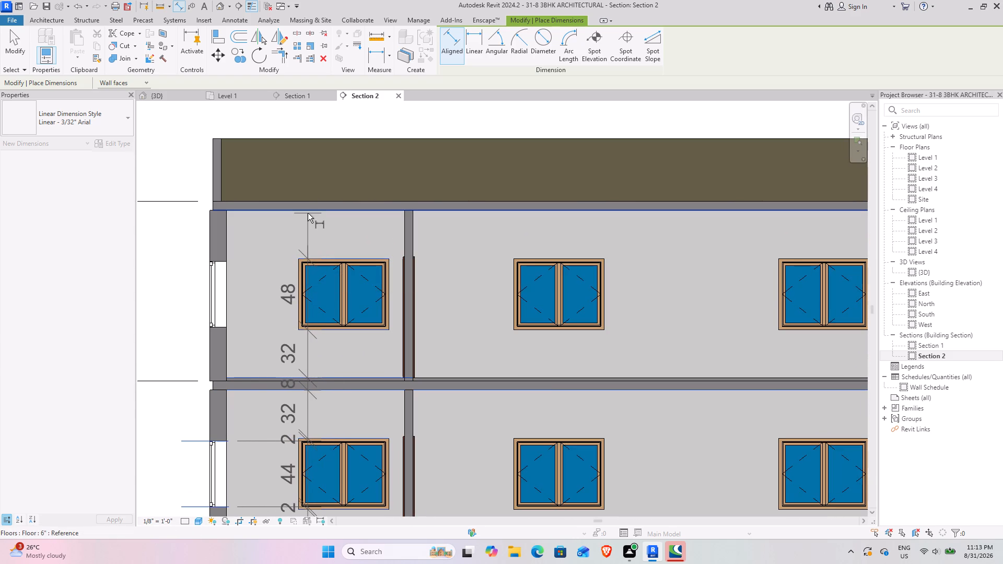
left_click(306, 201)
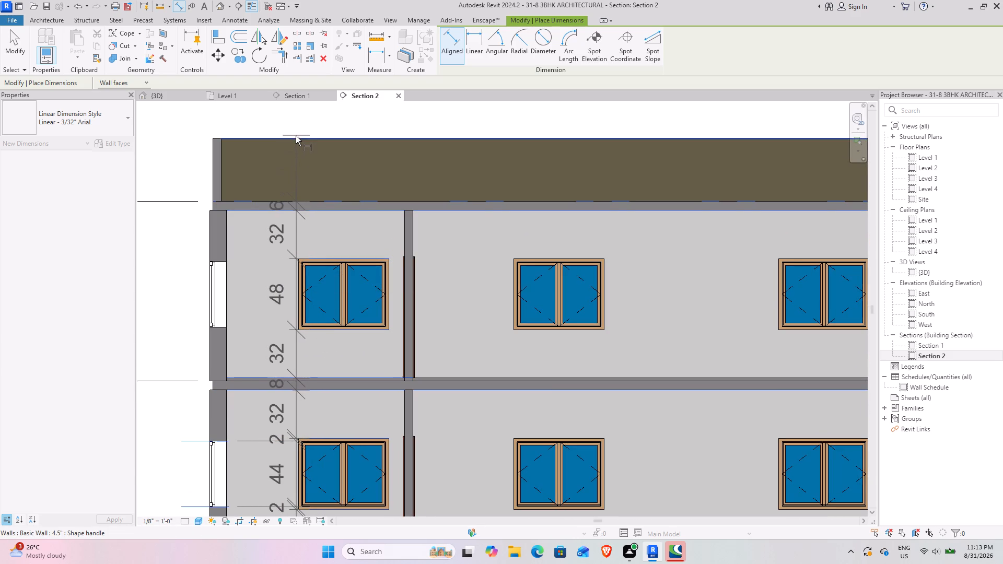
left_click(296, 136)
scroll(170, 248, "down", 4)
middle_click_drag(169, 263, 266, 211)
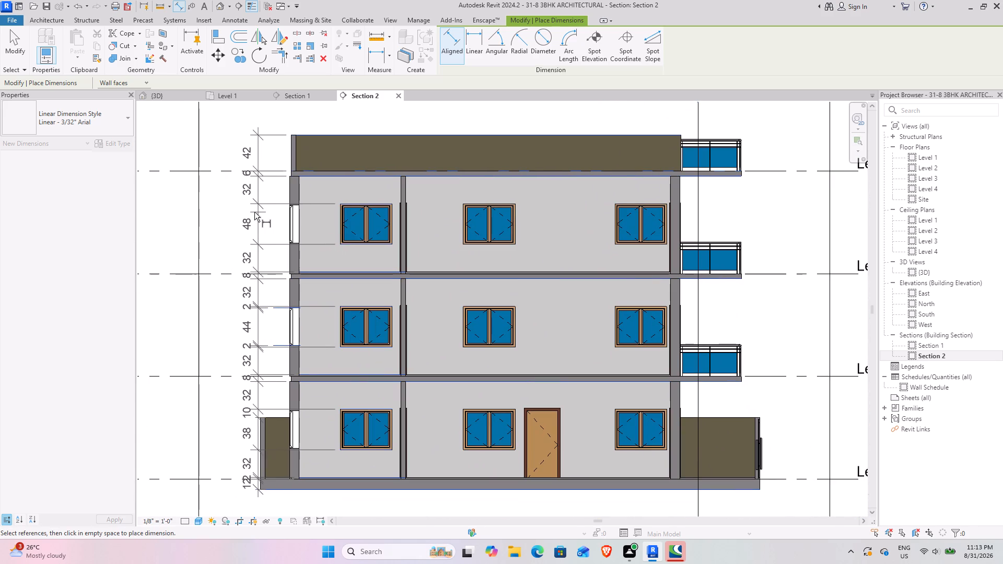
left_click(237, 213)
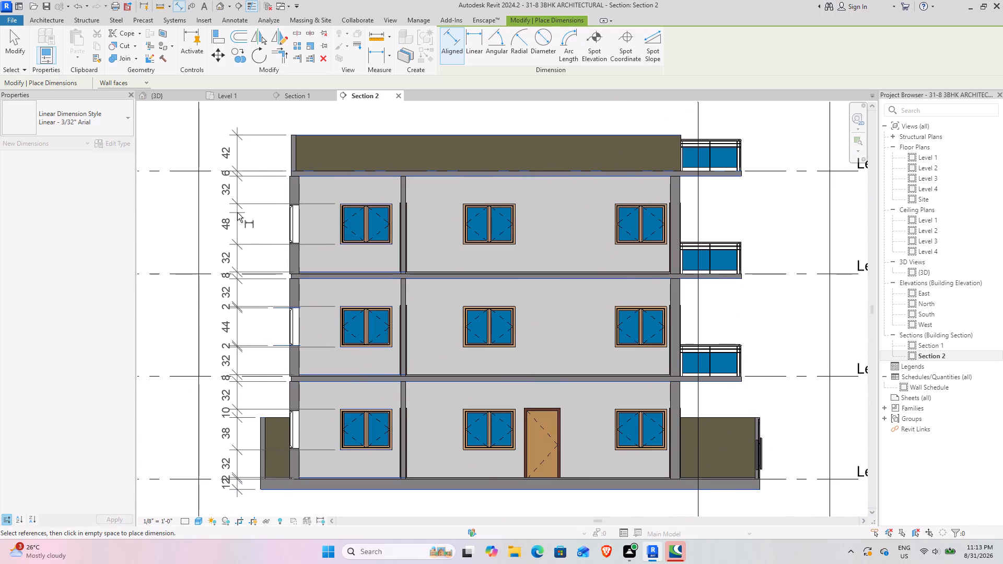
left_click(24, 51)
Set Section 2's view scale to 1/4" = 1'-0" and check the vertical dimension string on the lower storeys.
middle_click_drag(340, 353, 265, 324)
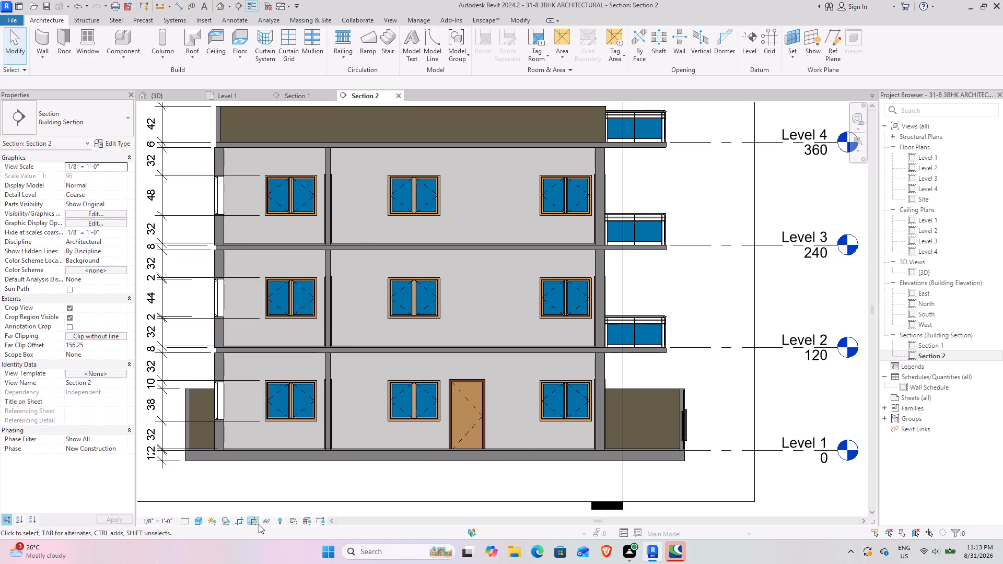
scroll(183, 479, "down", 3)
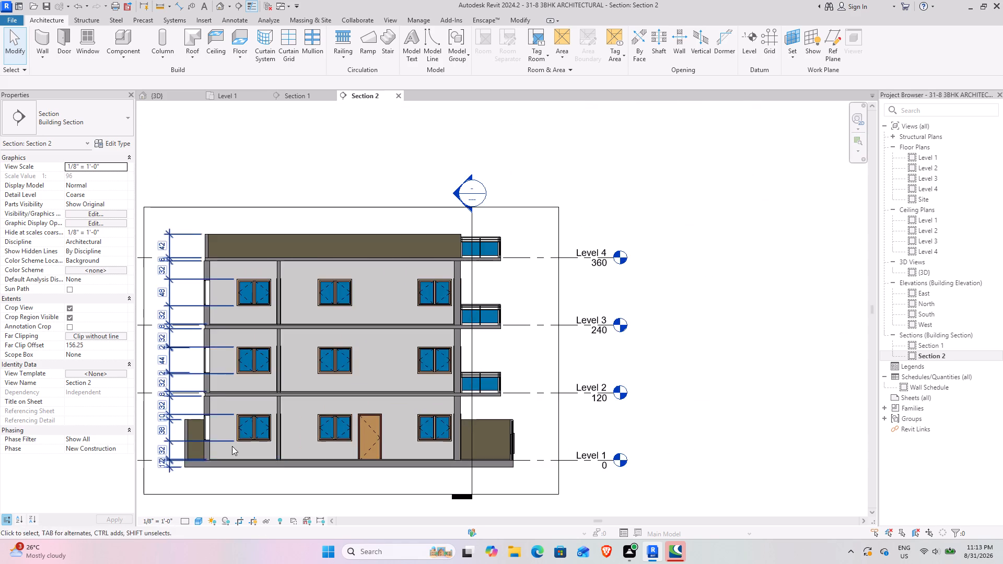
middle_click_drag(232, 442, 288, 343)
middle_click_drag(272, 378, 296, 377)
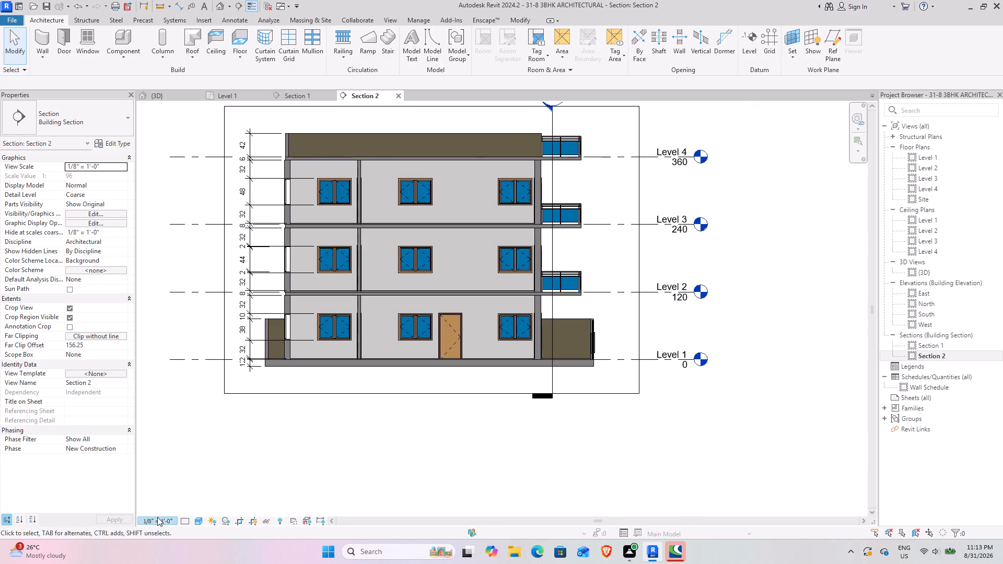
left_click(157, 517)
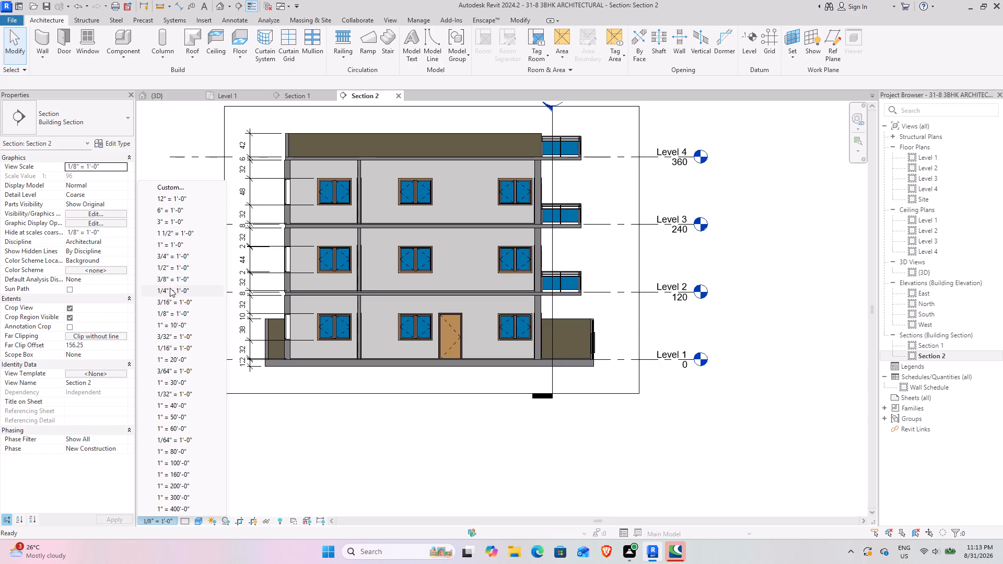
left_click(170, 292)
scroll(247, 347, "up", 5)
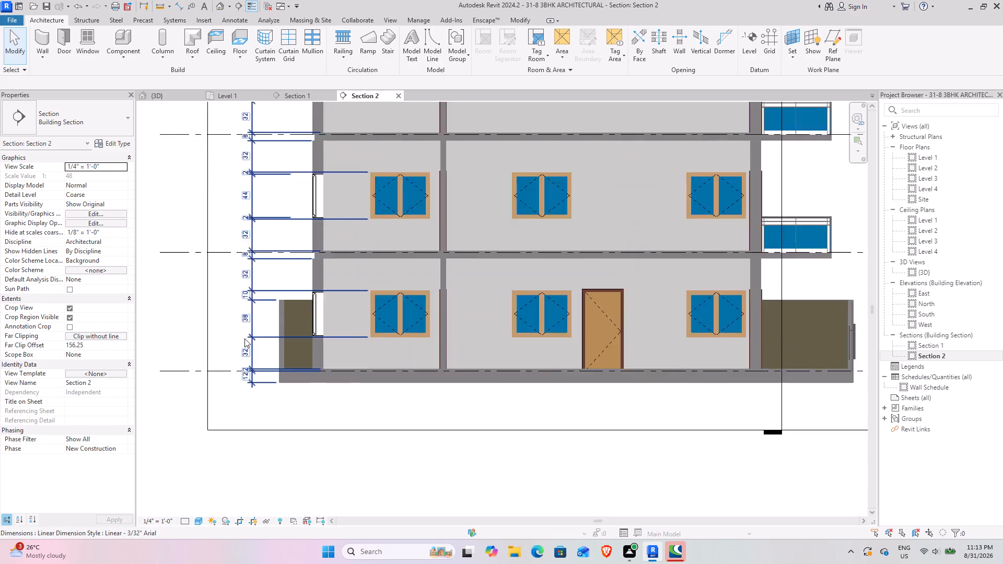
scroll(244, 338, "up", 2)
middle_click_drag(492, 444, 465, 440)
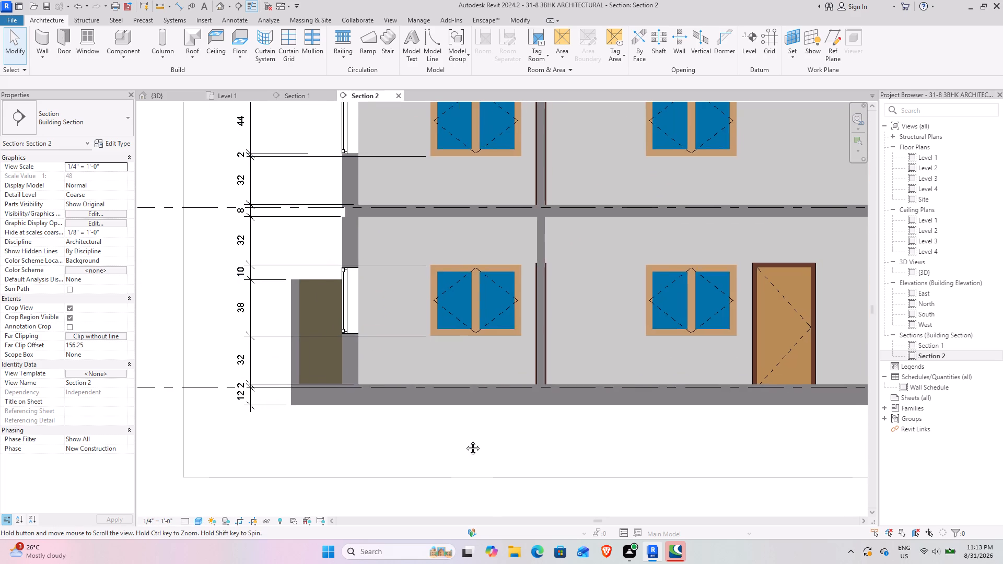
middle_click_drag(465, 440, 396, 547)
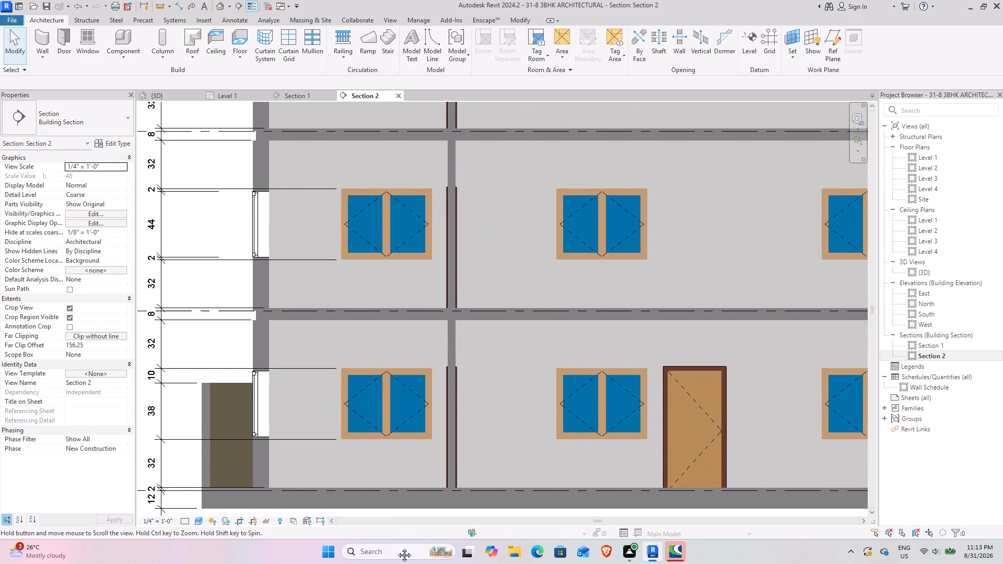
middle_click_drag(396, 547, 394, 551)
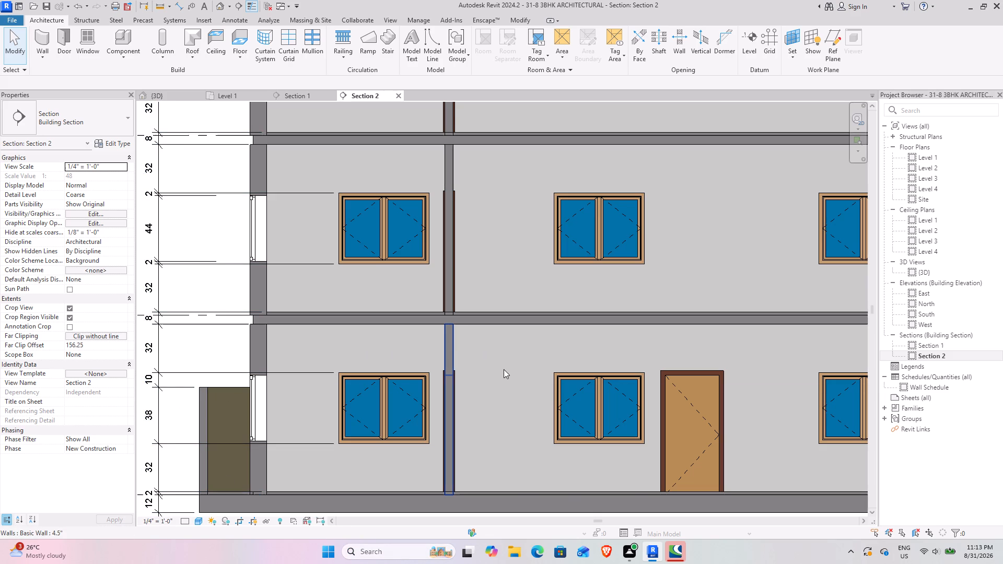
Start an aligned dimension string on Section 2's balcony side through the base slab, ground floor, boundary-wall top, Level 2 slab and Level 2 railing top.
middle_click_drag(477, 371, 238, 372)
scroll(283, 379, "down", 2)
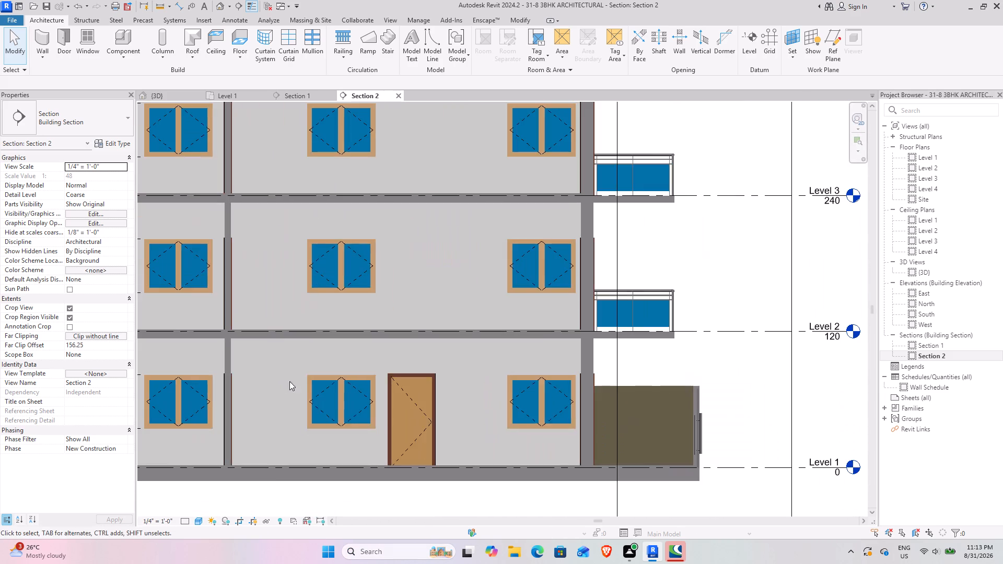
middle_click_drag(442, 383, 179, 396)
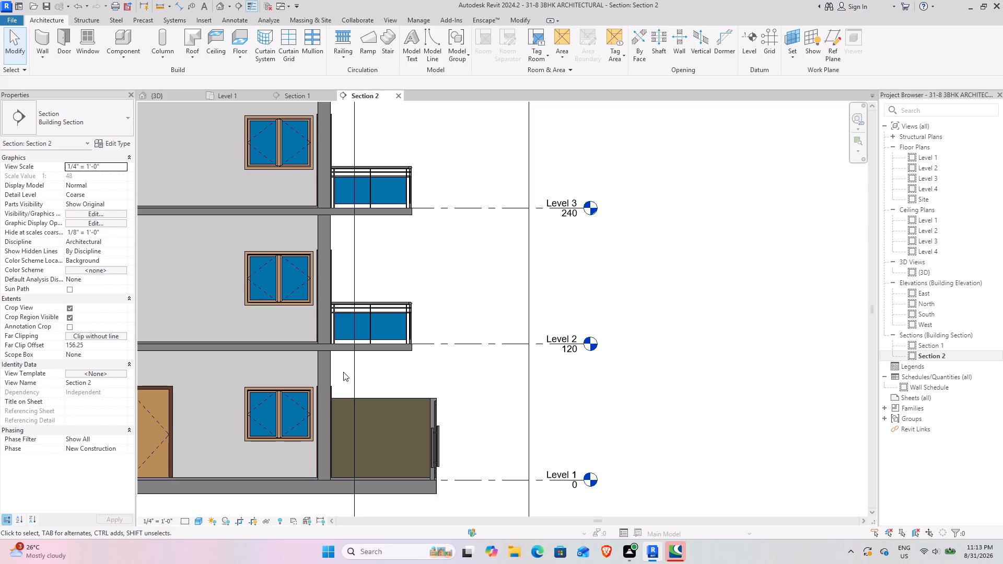
left_click(178, 8)
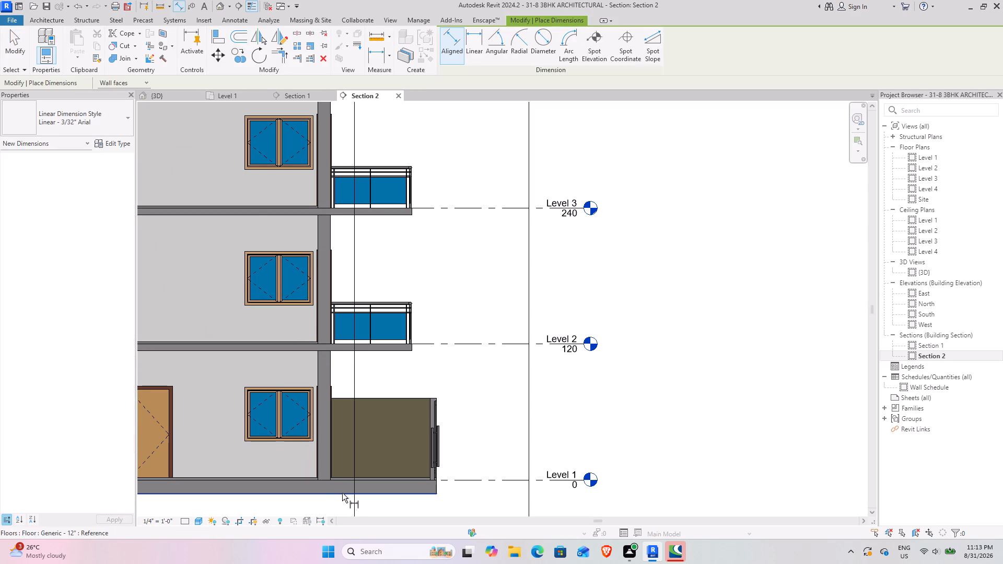
left_click(341, 493)
left_click(342, 476)
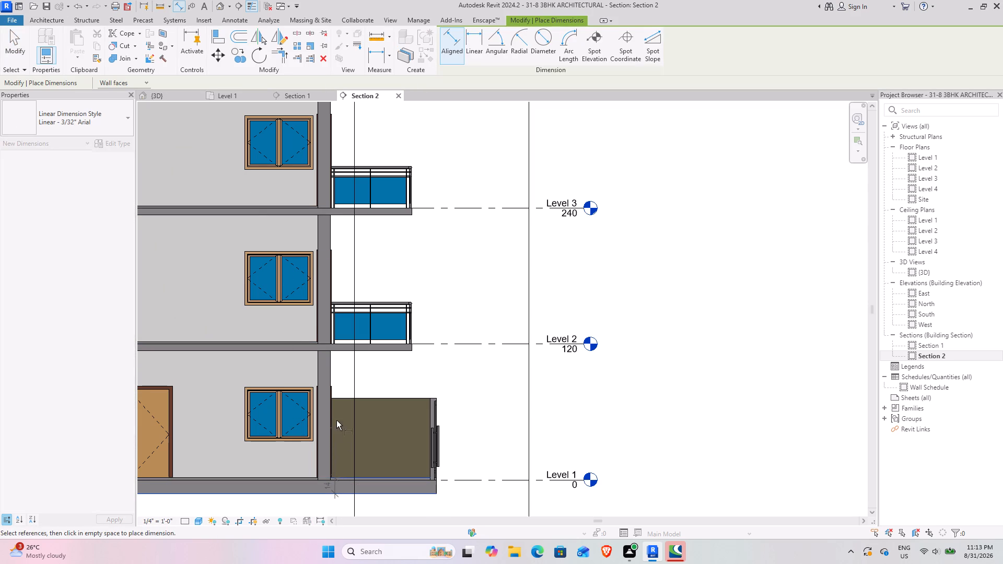
left_click(371, 399)
left_click(367, 353)
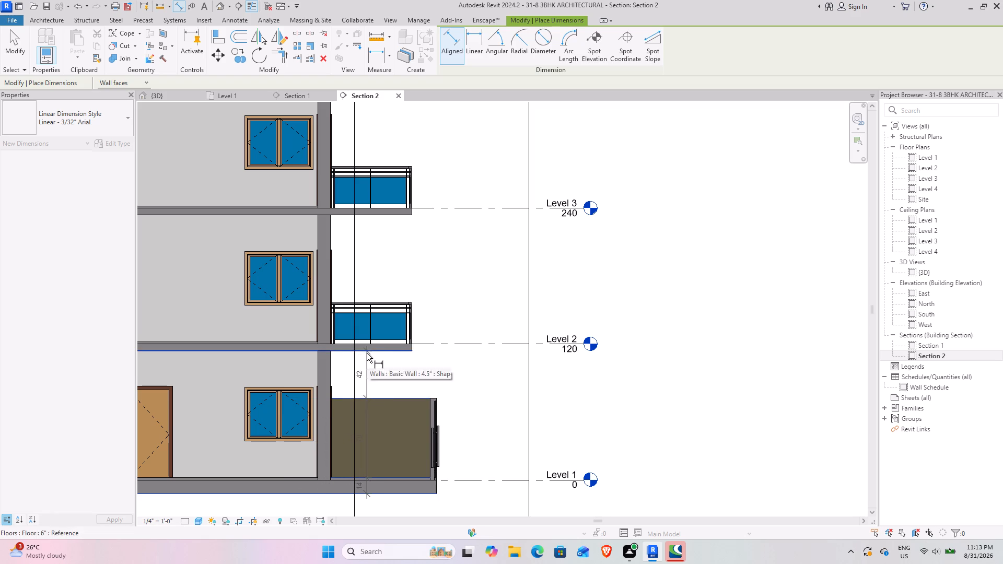
scroll(381, 345, "up", 1)
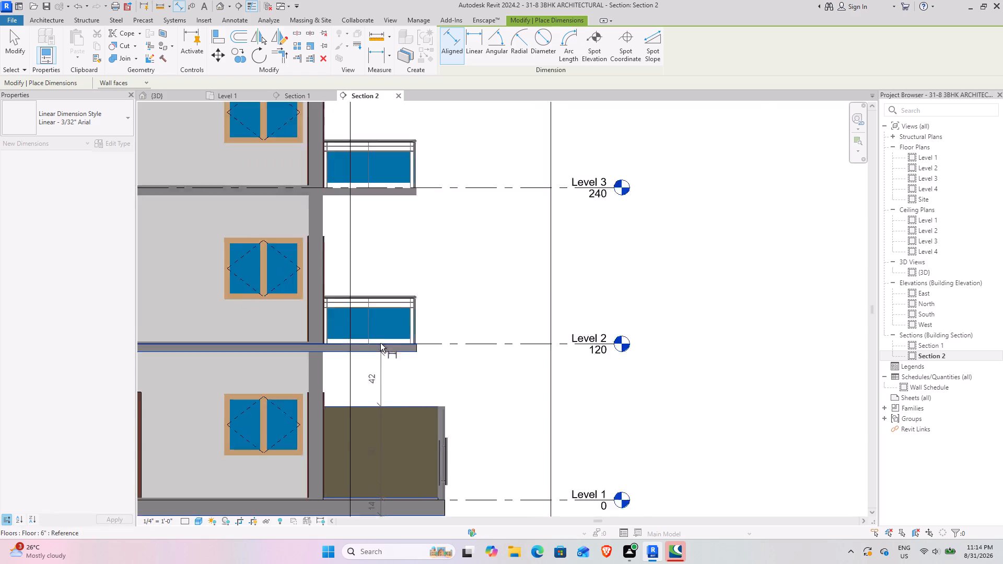
scroll(380, 343, "up", 6)
left_click(394, 349)
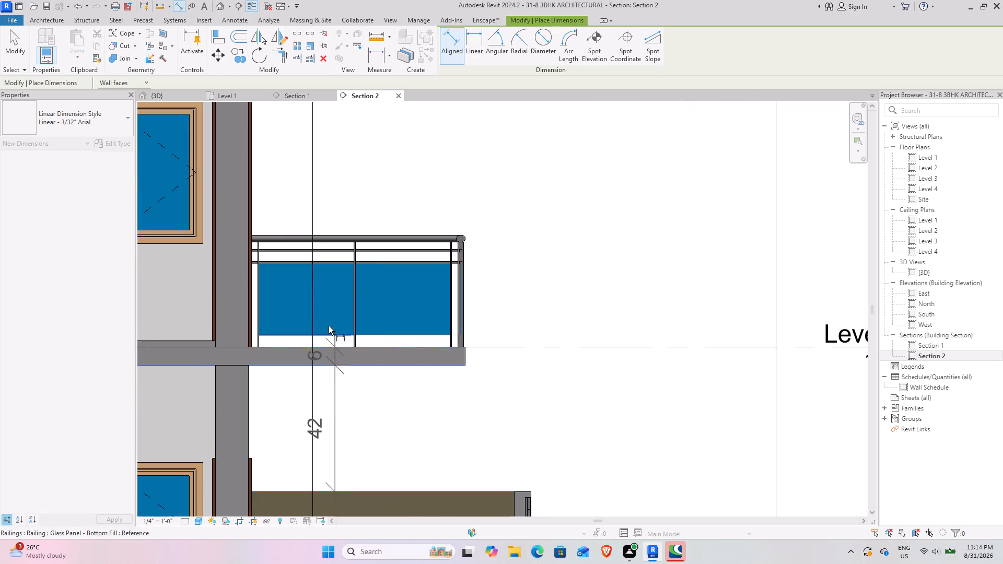
left_click(390, 230)
Extend the dimension string through the Level 3 slab and railing top, the Level 4 slab and railing top, and the parapet top.
scroll(326, 141, "down", 3)
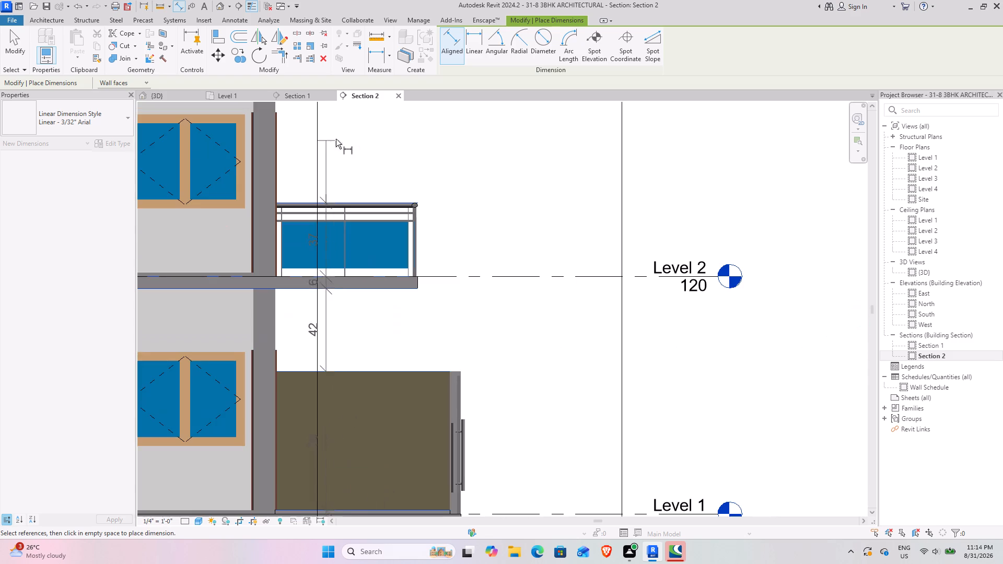
middle_click_drag(366, 137, 345, 461)
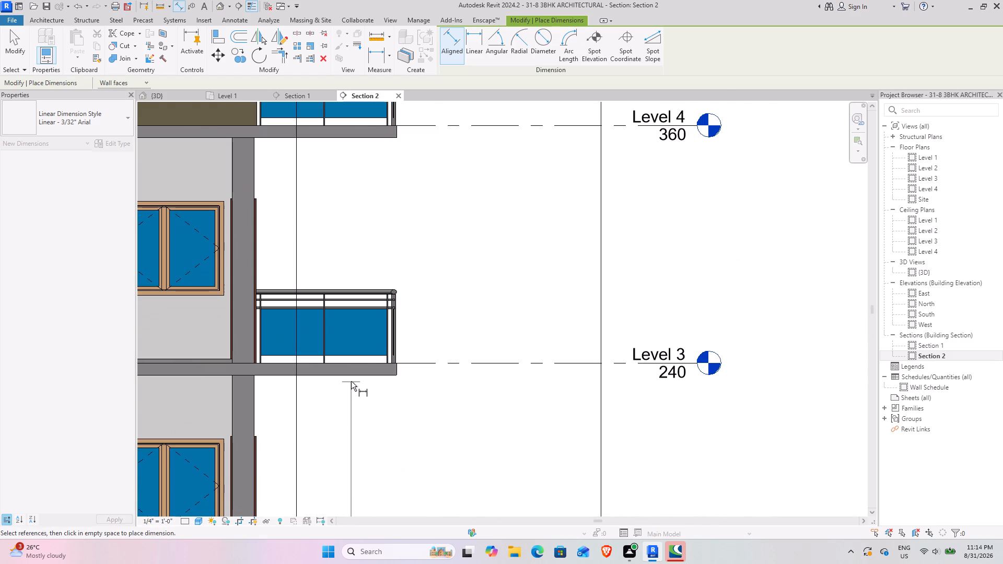
left_click(351, 377)
left_click(350, 363)
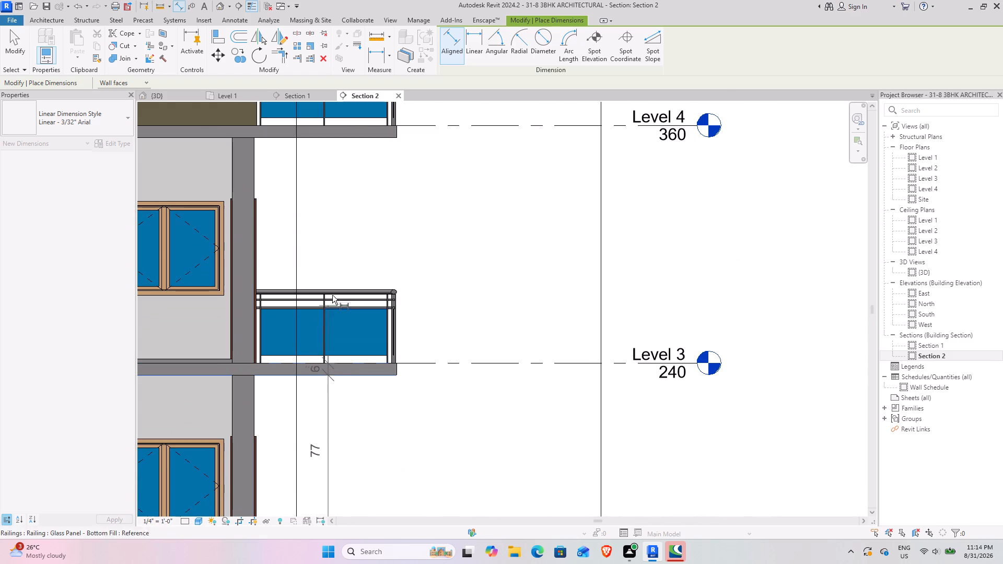
left_click(336, 287)
middle_click_drag(302, 201, 323, 426)
left_click(363, 364)
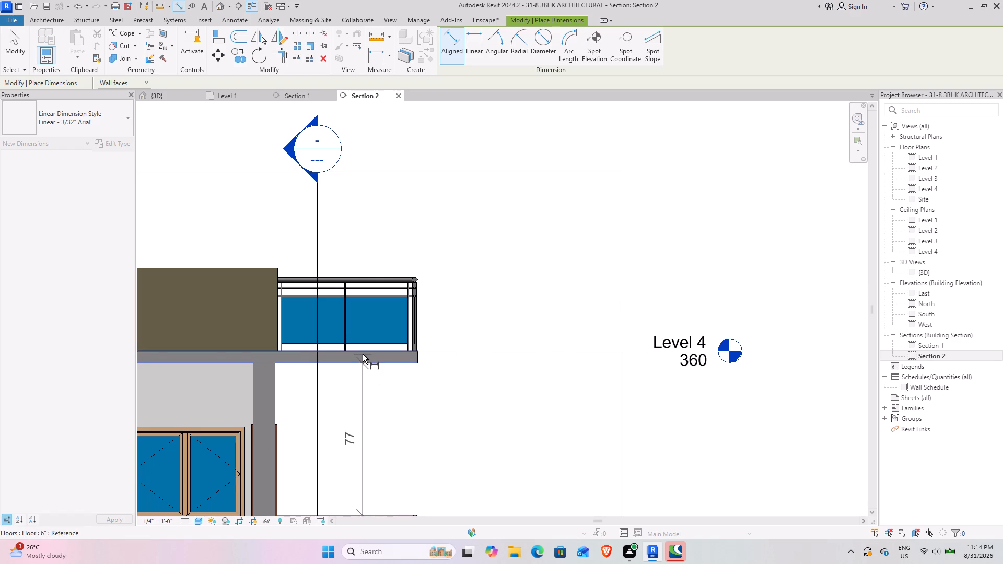
left_click(362, 355)
left_click(359, 273)
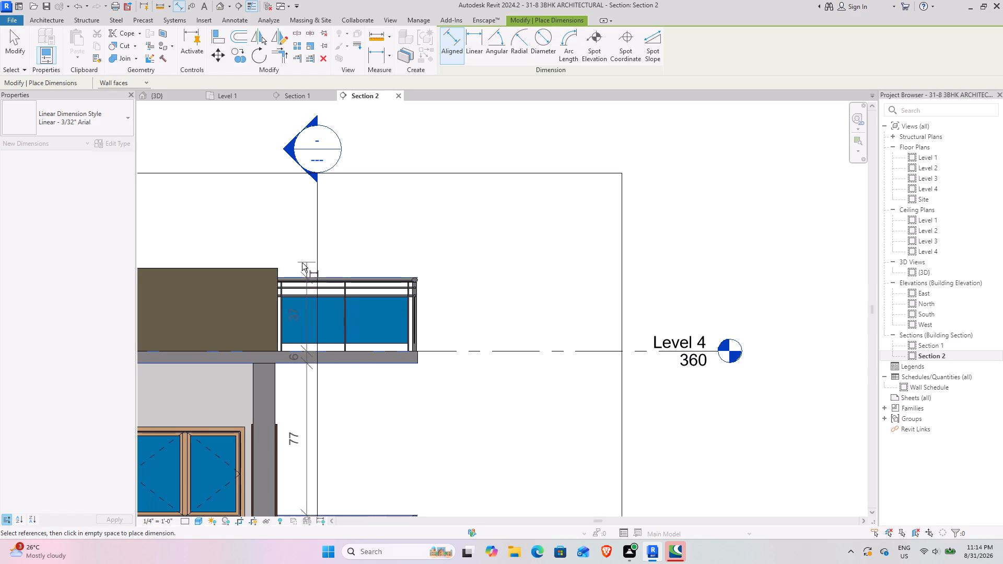
left_click(278, 267)
Add the tops of the Level 3 and Level 2 balcony doors to the string and place it outside the balconies.
middle_click_drag(367, 453, 355, 411)
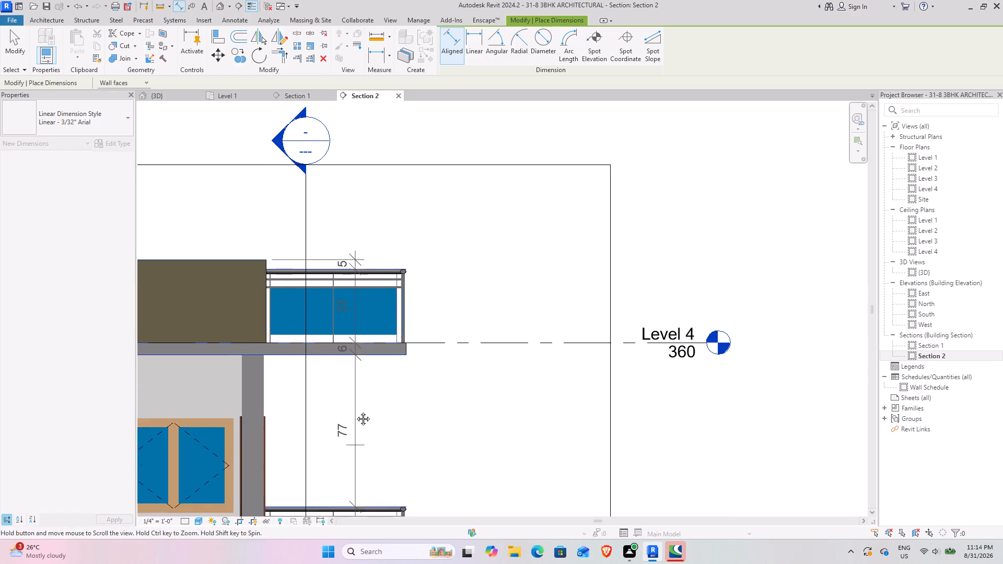
middle_click_drag(355, 411, 356, 305)
scroll(255, 274, "up", 6)
left_click(277, 281)
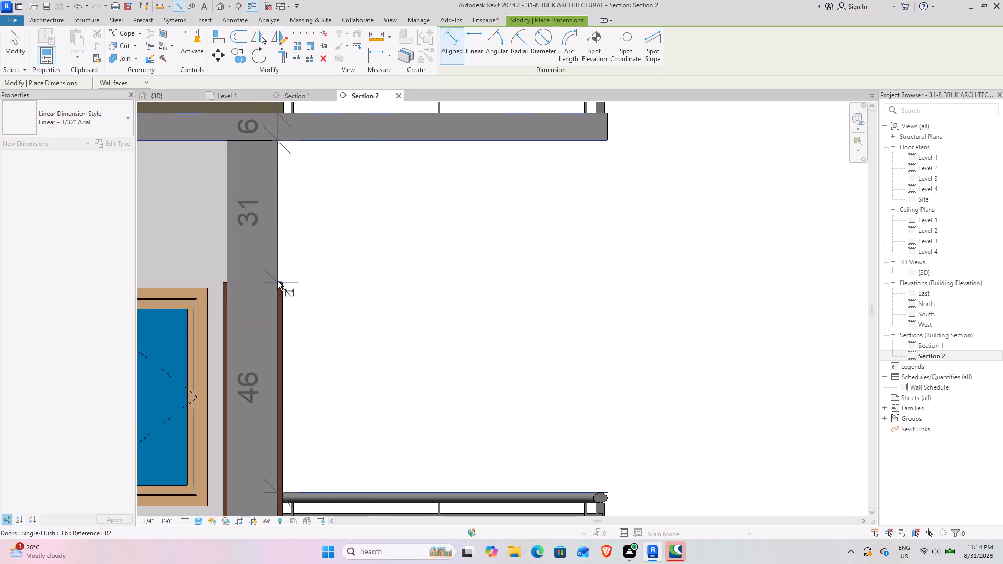
scroll(380, 330, "down", 4)
middle_click_drag(359, 375, 326, 245)
scroll(365, 270, "down", 2)
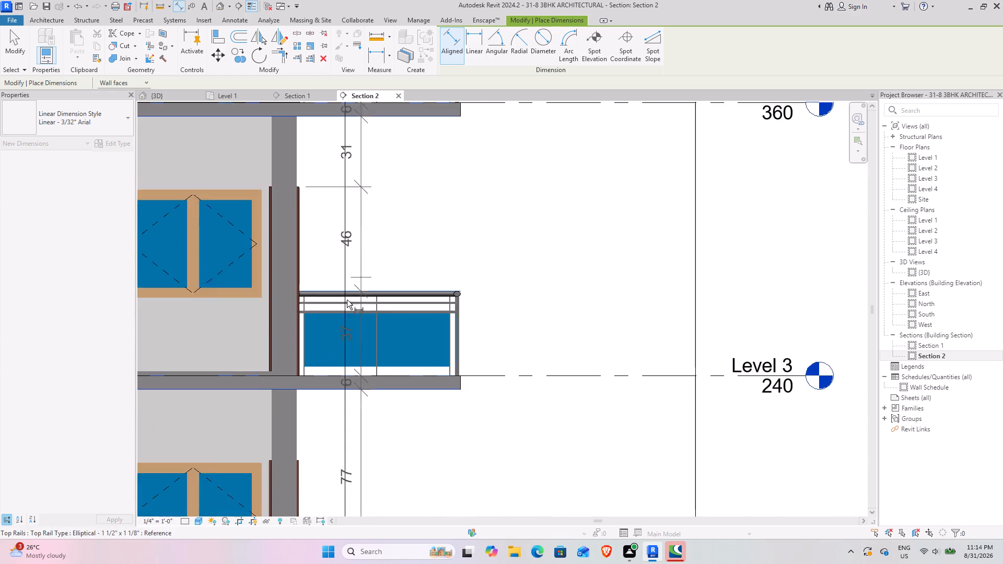
scroll(347, 300, "down", 1)
middle_click_drag(302, 396, 337, 280)
scroll(347, 312, "up", 7)
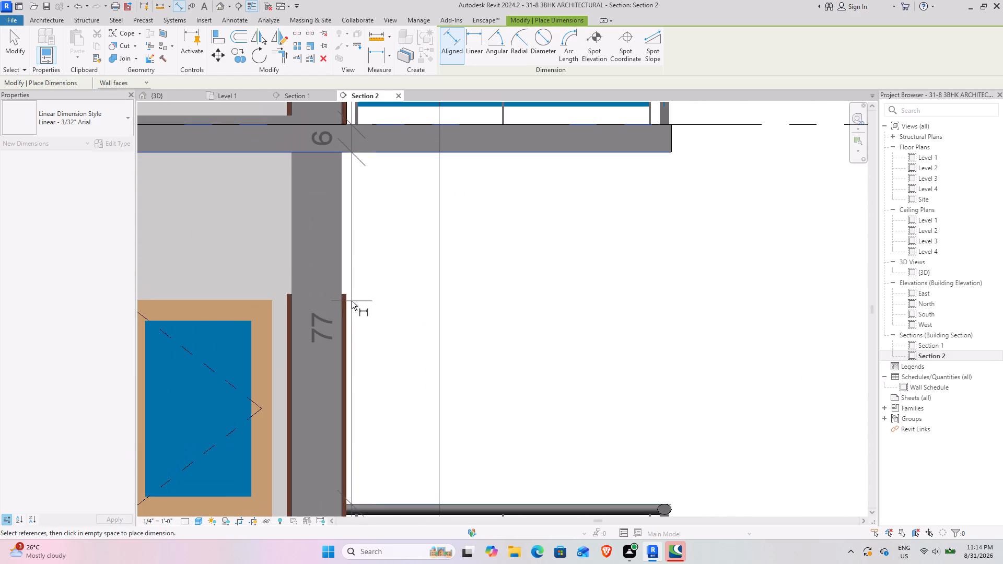
left_click(345, 292)
scroll(348, 291, "down", 9)
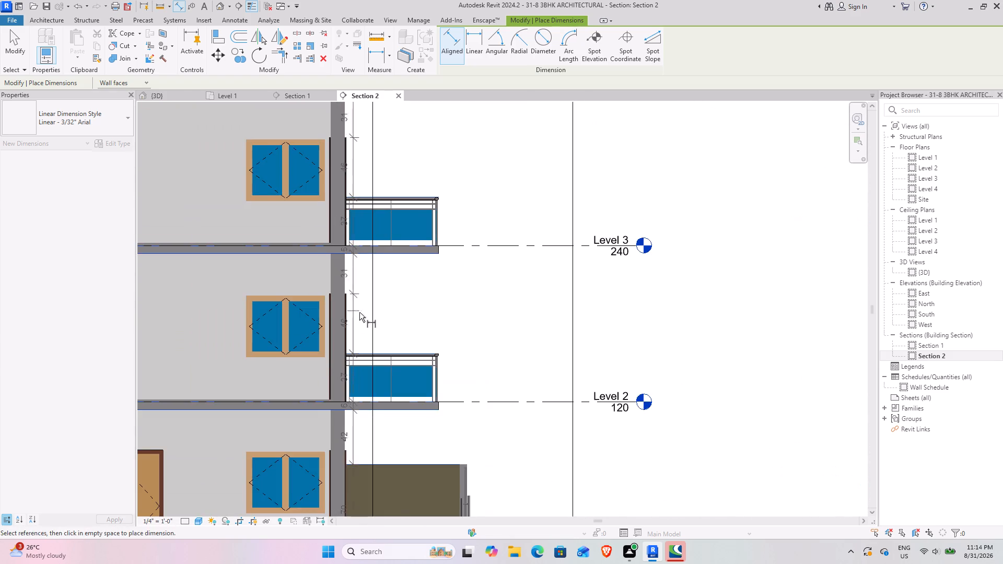
middle_click_drag(370, 325, 419, 301)
middle_click_drag(411, 300, 296, 220)
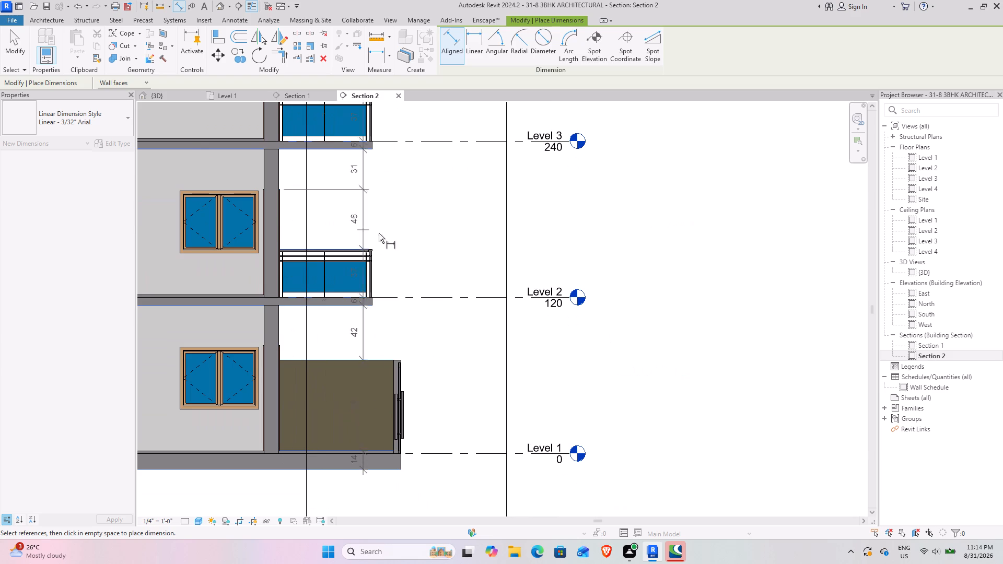
scroll(437, 245, "down", 3)
middle_click_drag(434, 249, 417, 399)
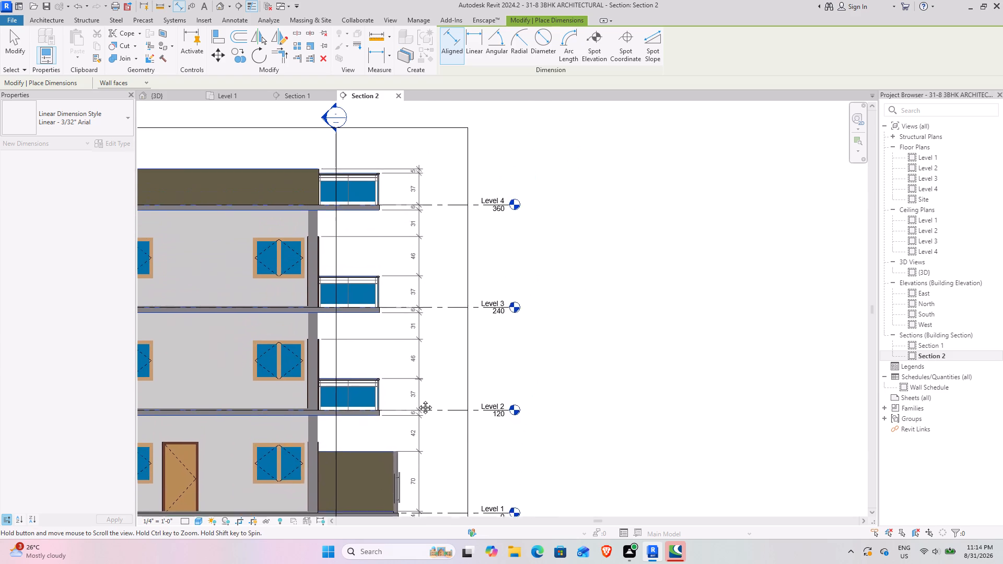
middle_click_drag(417, 399, 415, 393)
left_click(414, 393)
Start an interior dimension string beside the ground-floor door through the hall floor, window trim bottom, door top, and Level 2 slab underside and floor.
scroll(320, 383, "down", 5)
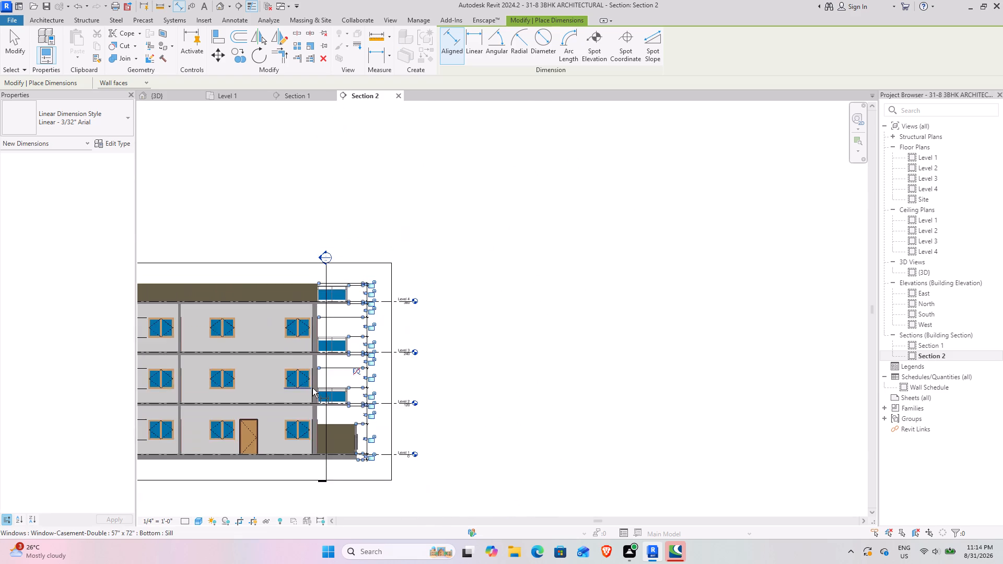
middle_click_drag(308, 386, 407, 292)
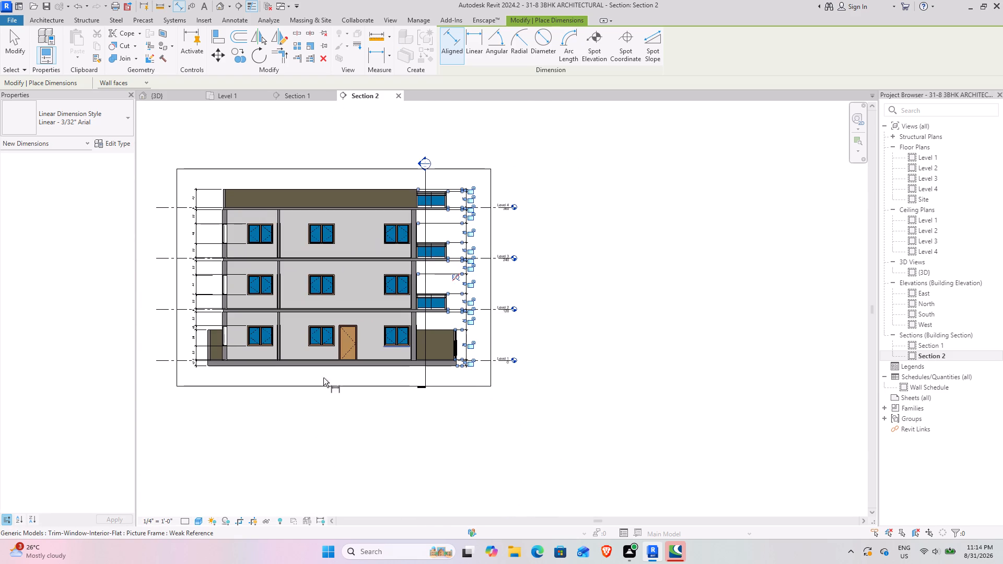
scroll(342, 320, "up", 10)
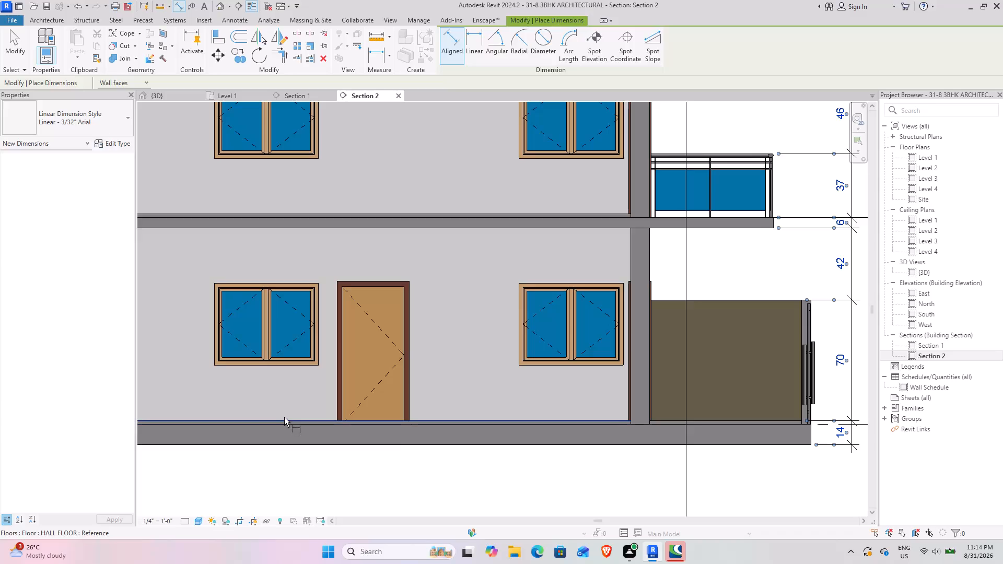
left_click(284, 417)
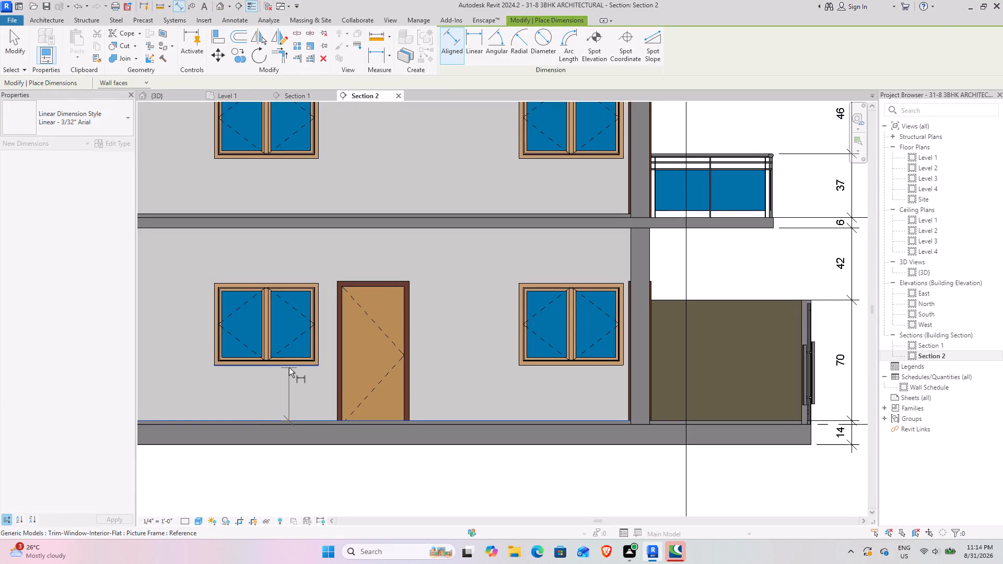
left_click(289, 368)
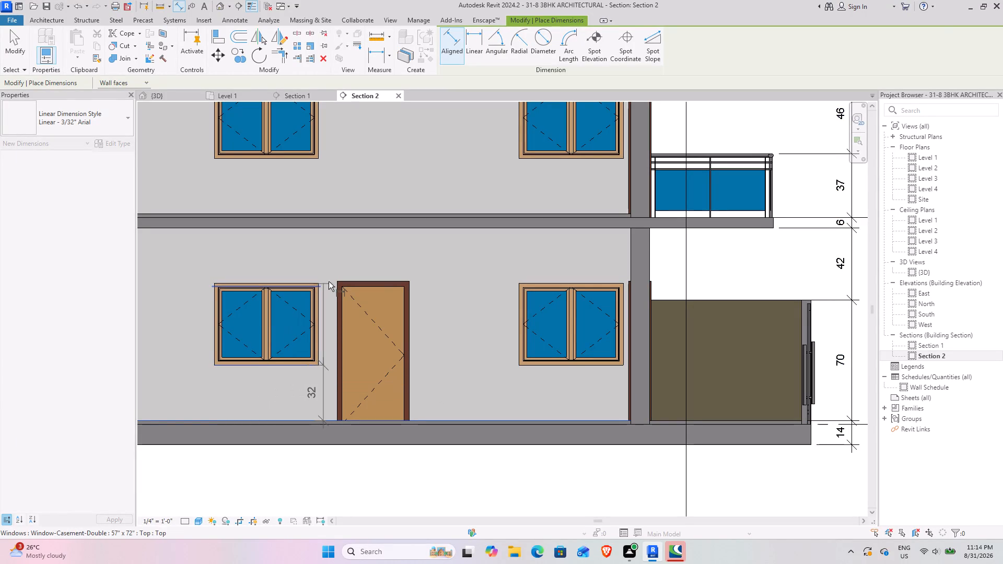
left_click(356, 279)
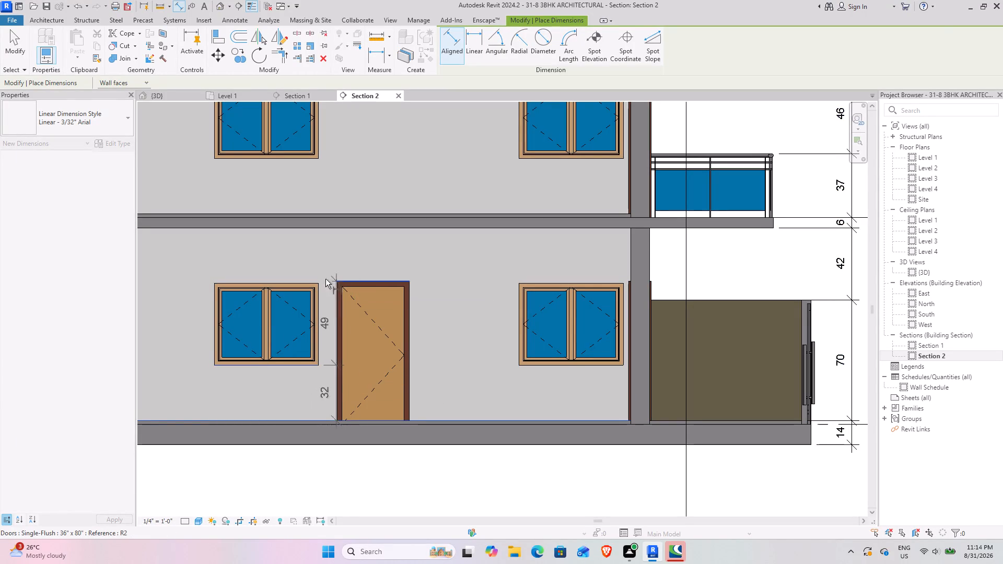
left_click(324, 229)
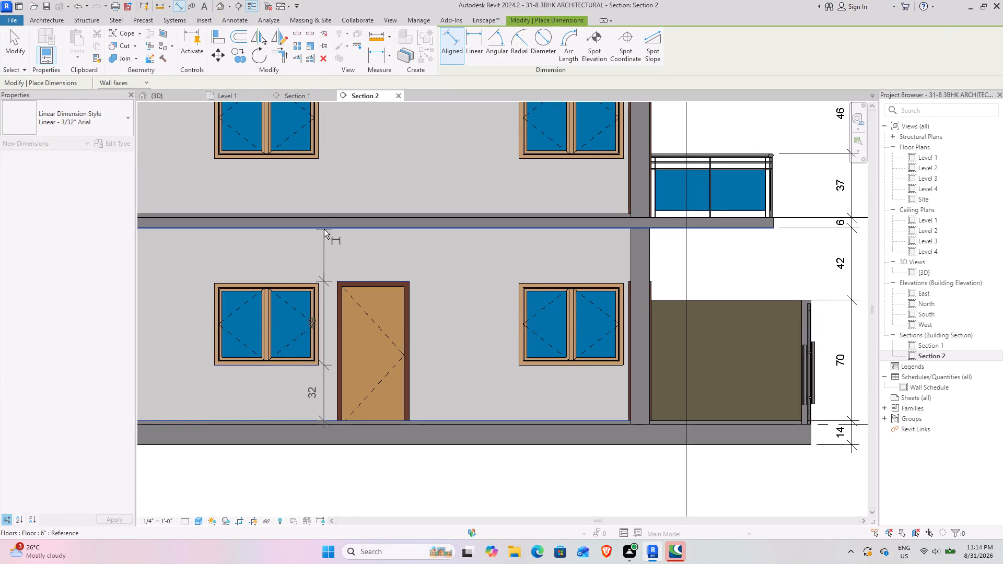
left_click(324, 211)
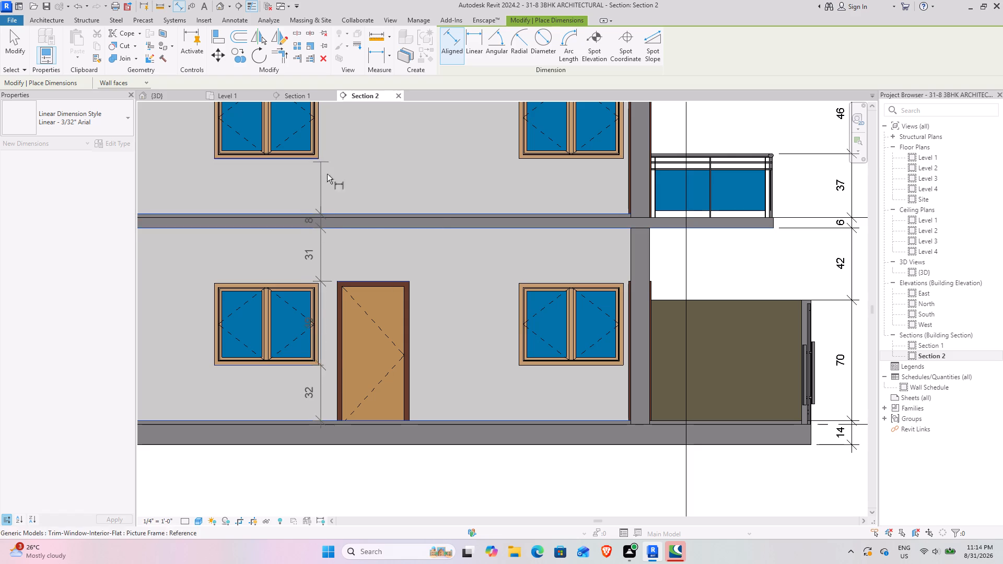
Extend the interior dimension string through the bottom and top of the Level 2 window trim.
middle_click_drag(328, 178, 302, 446)
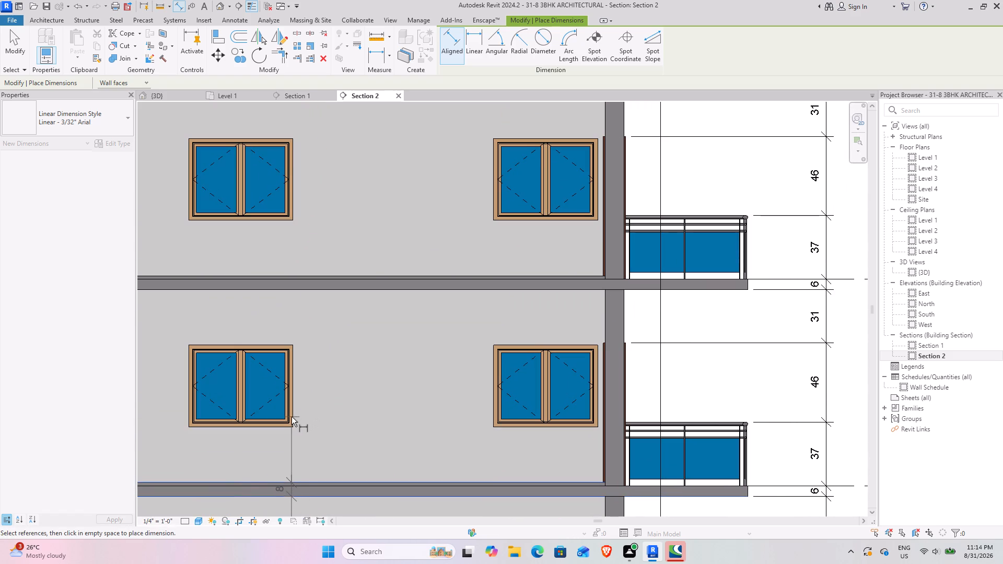
scroll(302, 465, "up", 3)
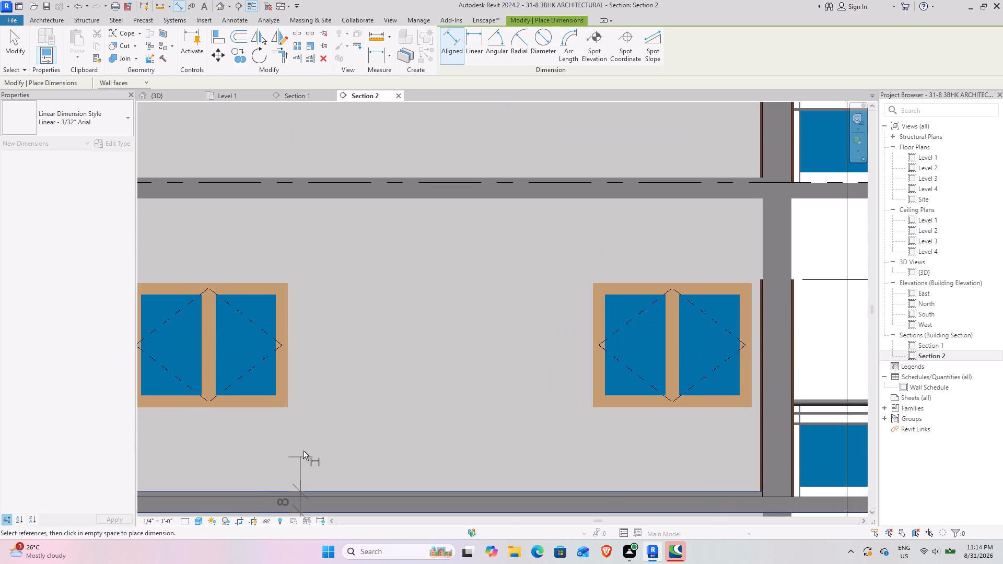
middle_click_drag(300, 437, 339, 301)
scroll(321, 393, "up", 4)
scroll(321, 393, "down", 5)
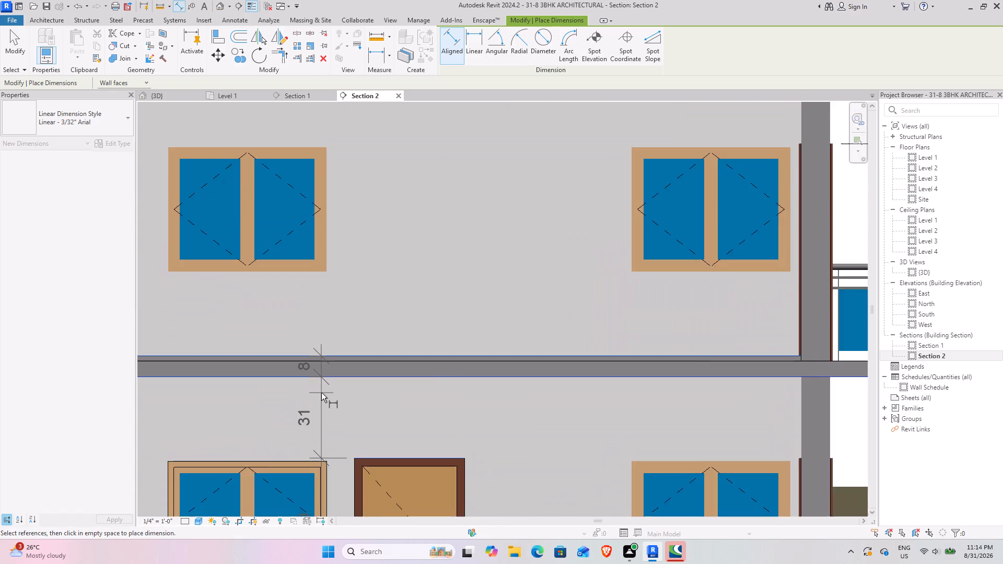
scroll(321, 393, "down", 3)
middle_click_drag(377, 319, 368, 423)
scroll(305, 449, "up", 6)
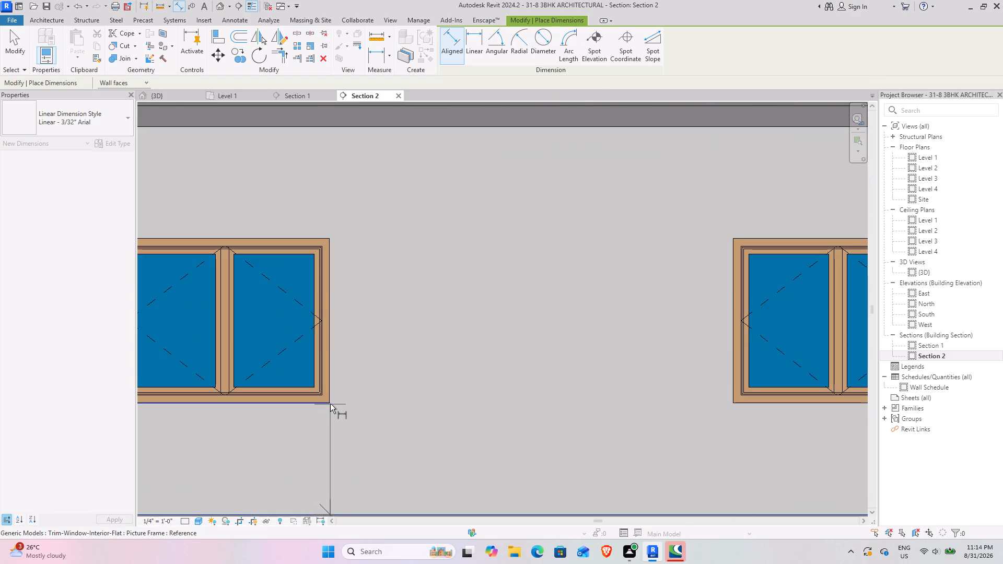
left_click(330, 404)
left_click(324, 238)
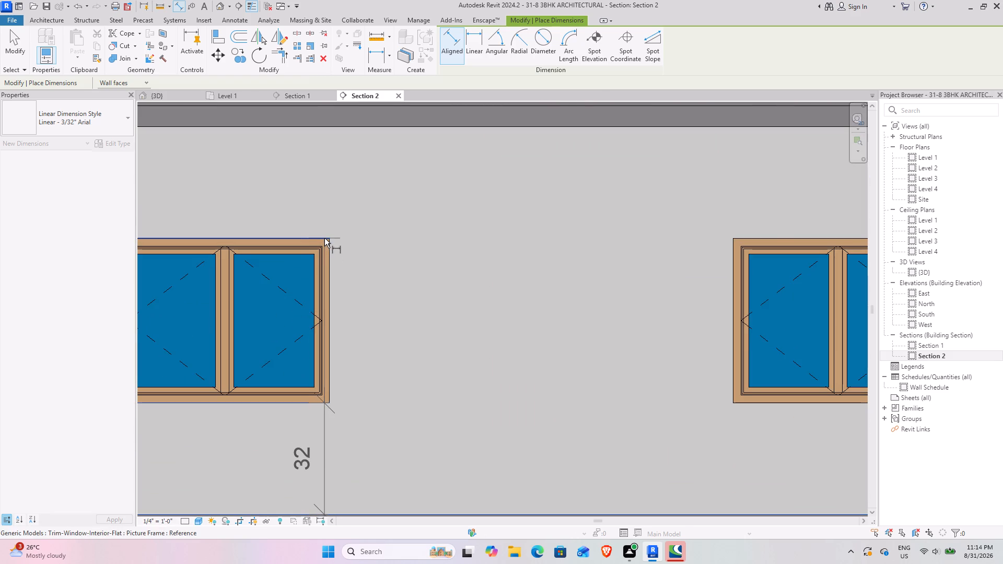
Add the Level 3 slab's underside and top and the Level 3 hall floor to the interior dimension string.
scroll(346, 203, "down", 3)
middle_click_drag(351, 218, 352, 407)
left_click(361, 339)
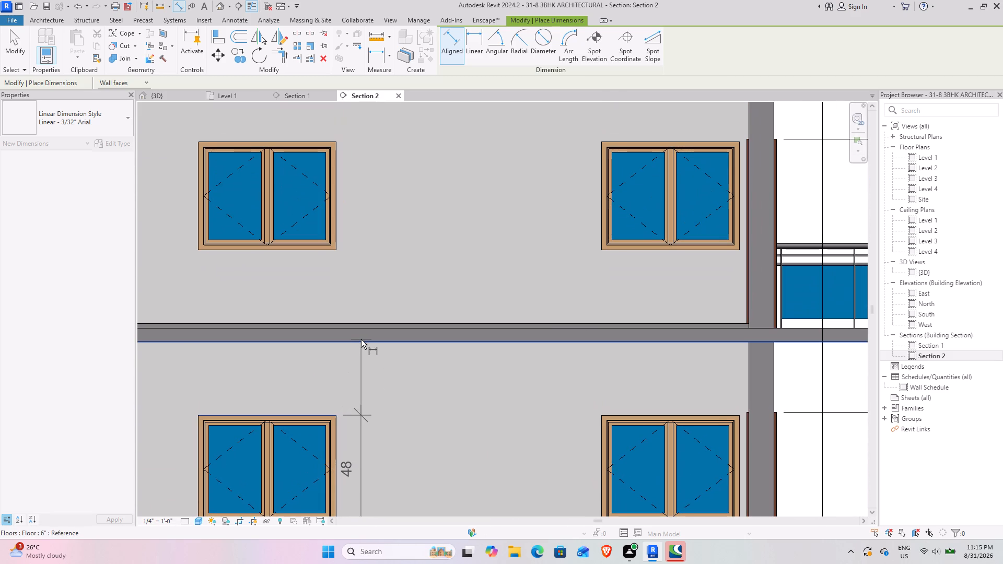
left_click(360, 327)
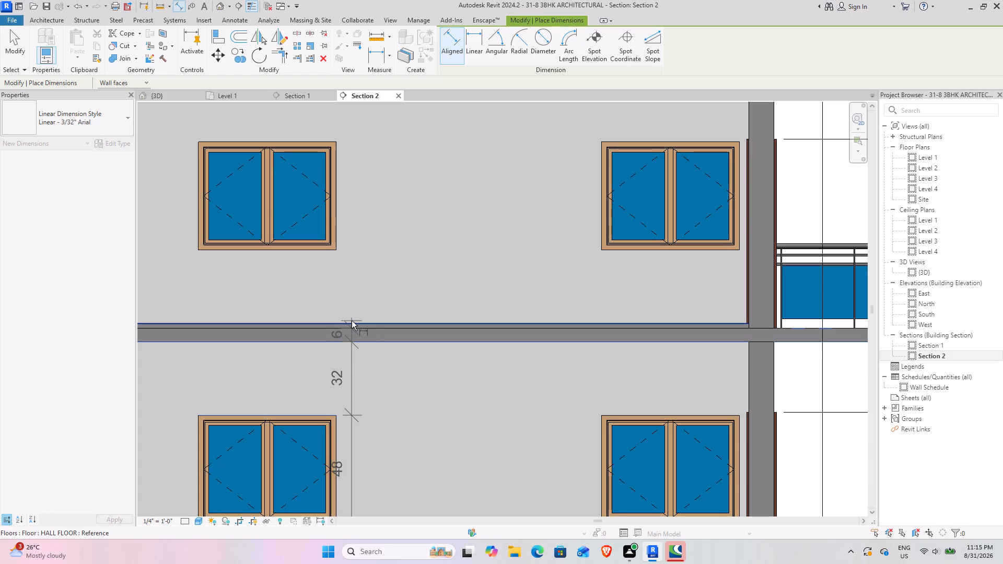
left_click(352, 321)
Add the Level 3 window trim's bottom and top, the Level 4 slab faces and the parapet top, then place the string beside the windows.
middle_click_drag(351, 243, 340, 390)
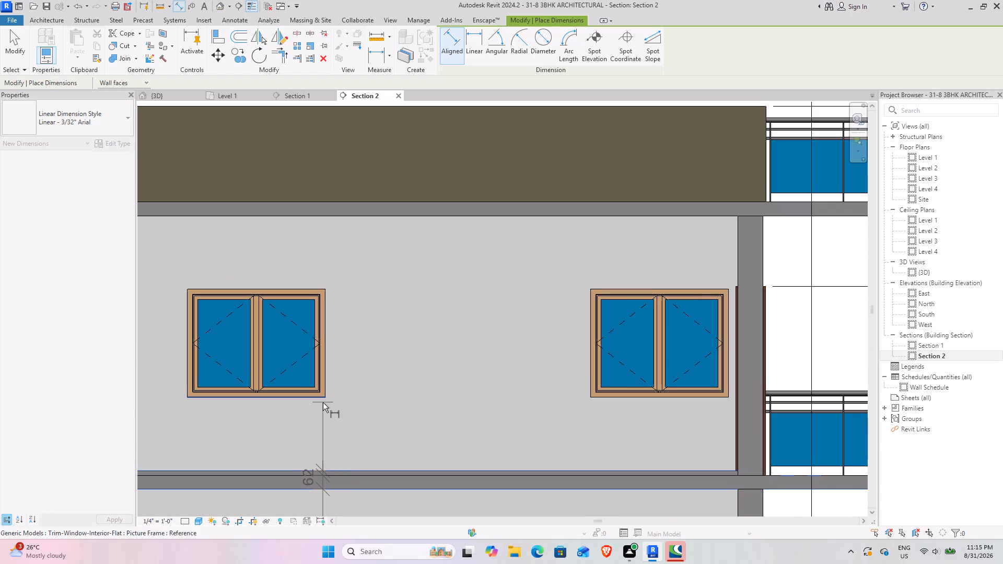
left_click(318, 402)
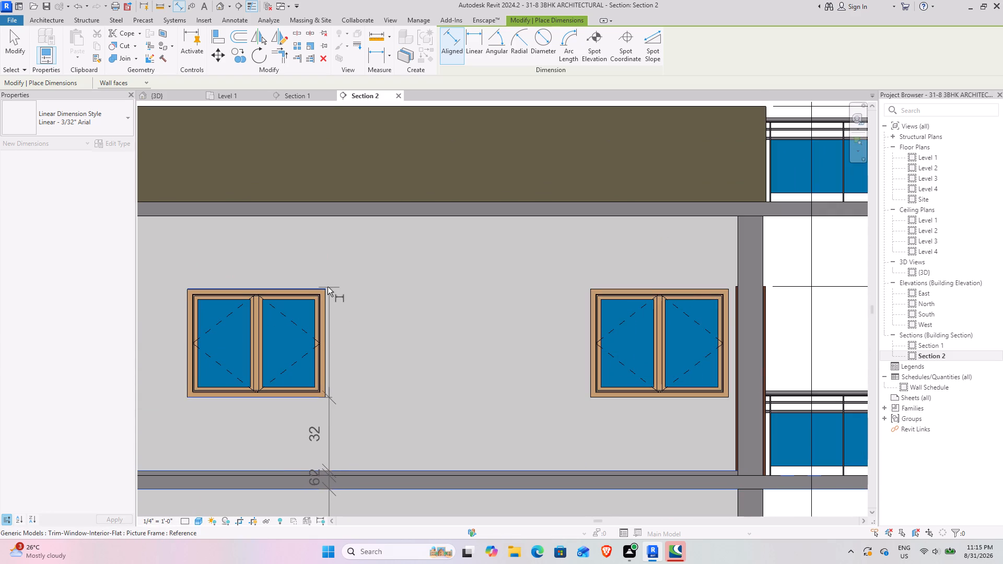
left_click(328, 287)
left_click(359, 218)
scroll(359, 217, "down", 4)
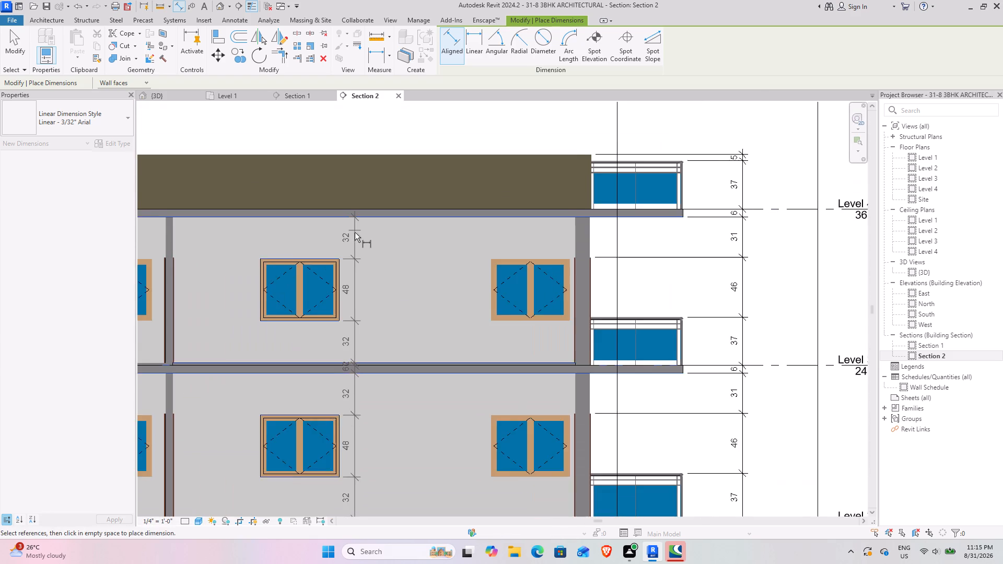
middle_click_drag(355, 233, 382, 367)
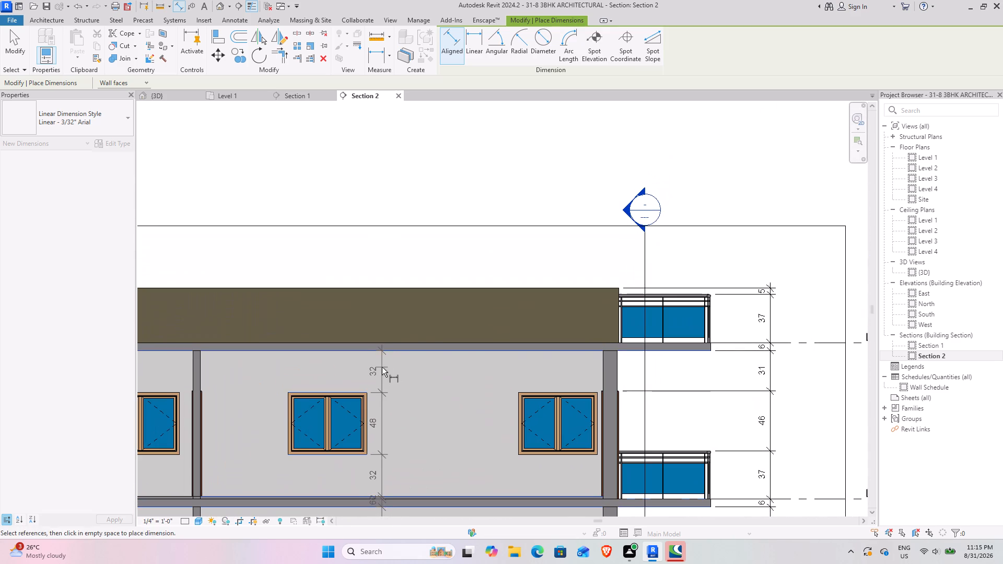
left_click(380, 343)
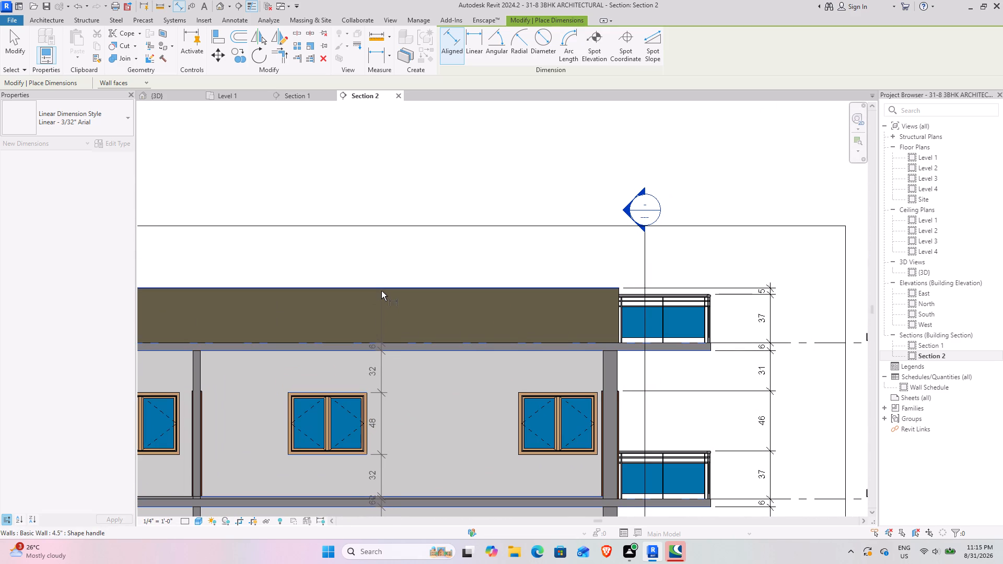
left_click(381, 291)
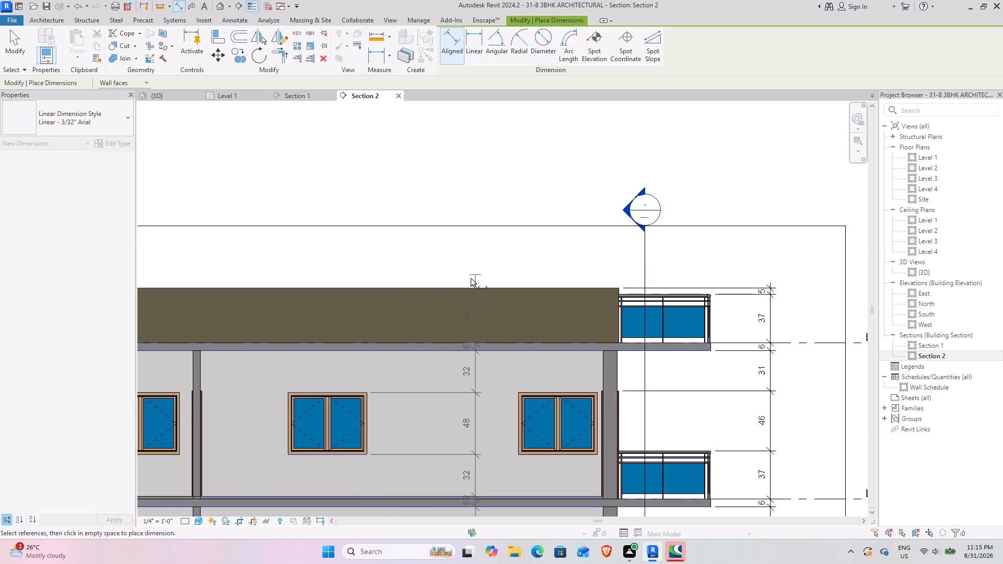
left_click(436, 292)
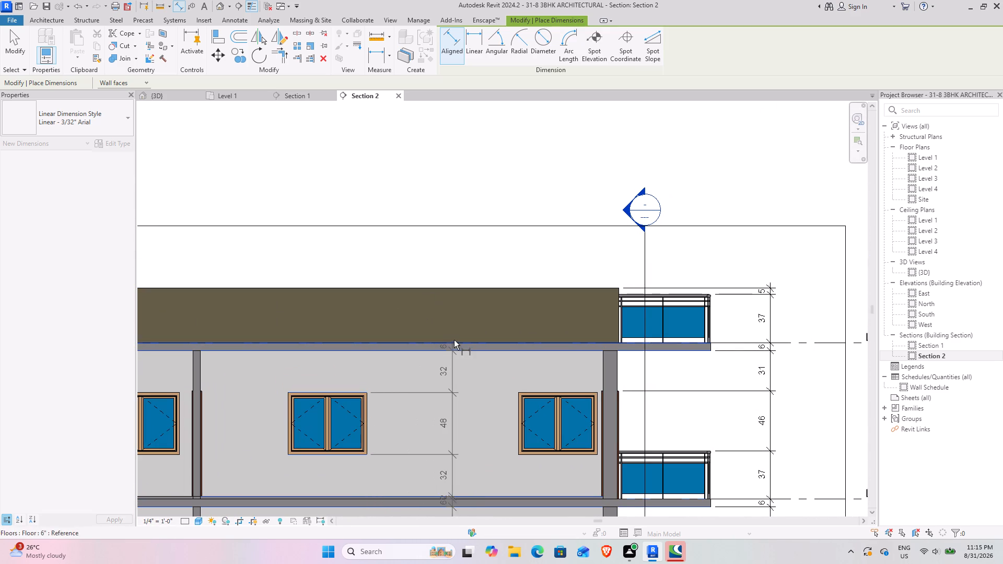
left_click(425, 291)
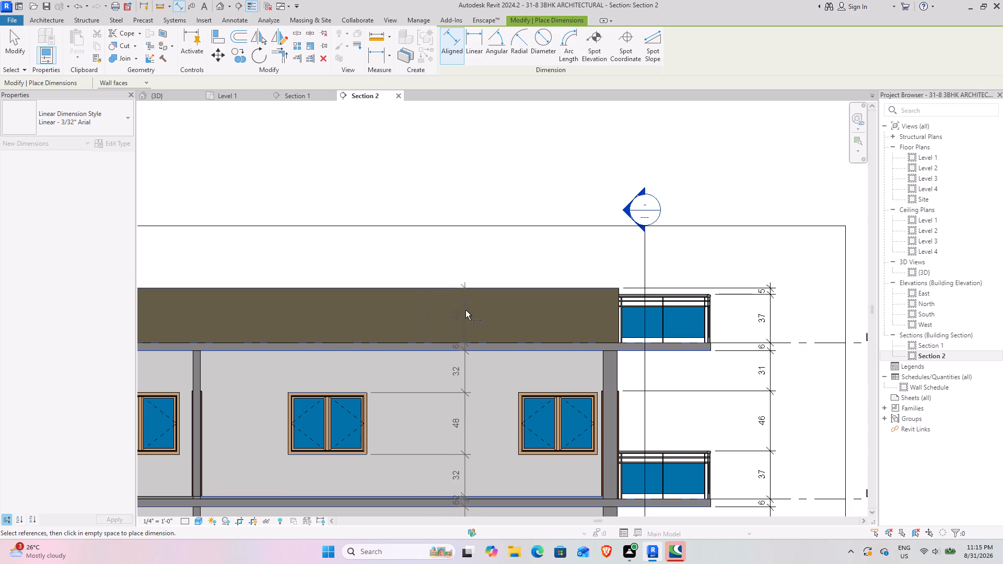
left_click(458, 310)
Inspect the placed interior dimension string in Section 2 from the ground-floor door up to the parapet.
scroll(441, 351, "down", 3)
middle_click_drag(437, 386, 361, 248)
scroll(380, 472, "up", 5)
middle_click_drag(362, 481, 351, 378)
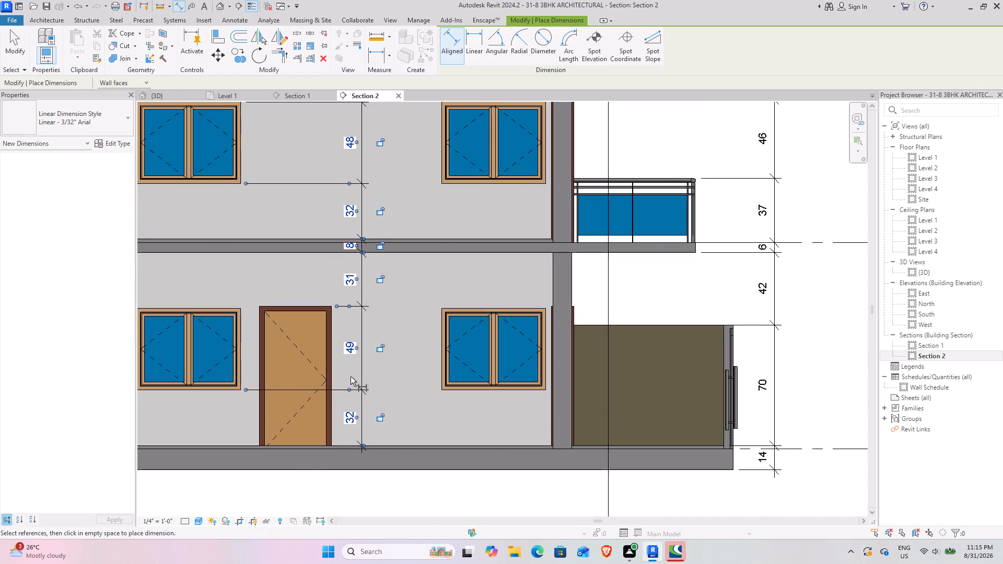
key("Escape")
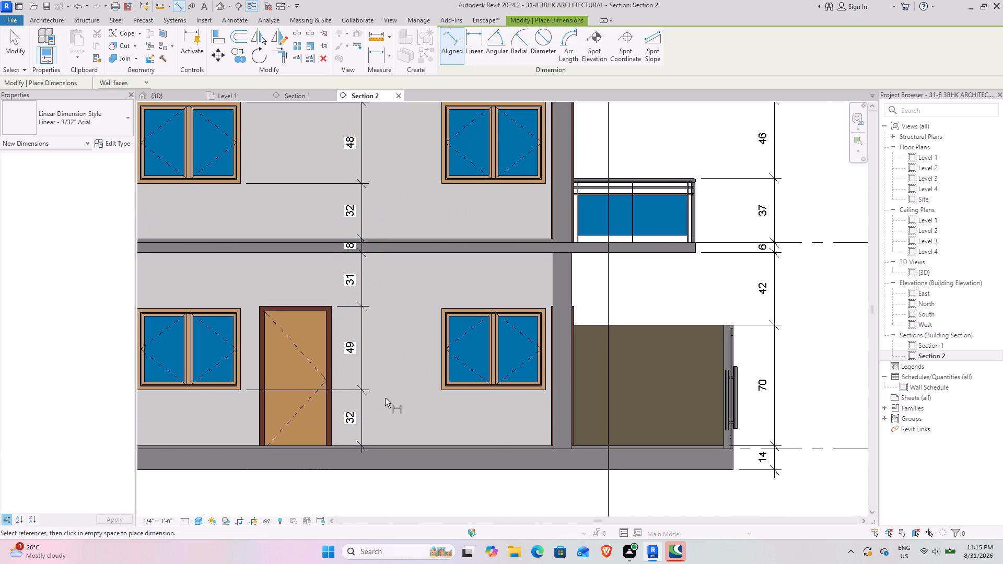
key("Escape")
left_click(367, 387)
left_click_drag(360, 386, 363, 380)
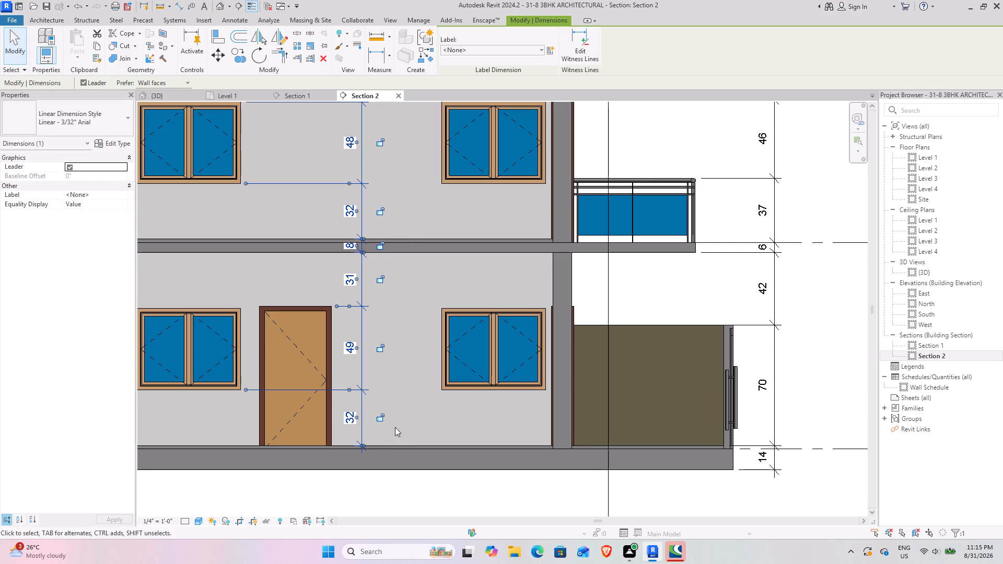
scroll(399, 293, "down", 3)
middle_click_drag(399, 298, 416, 365)
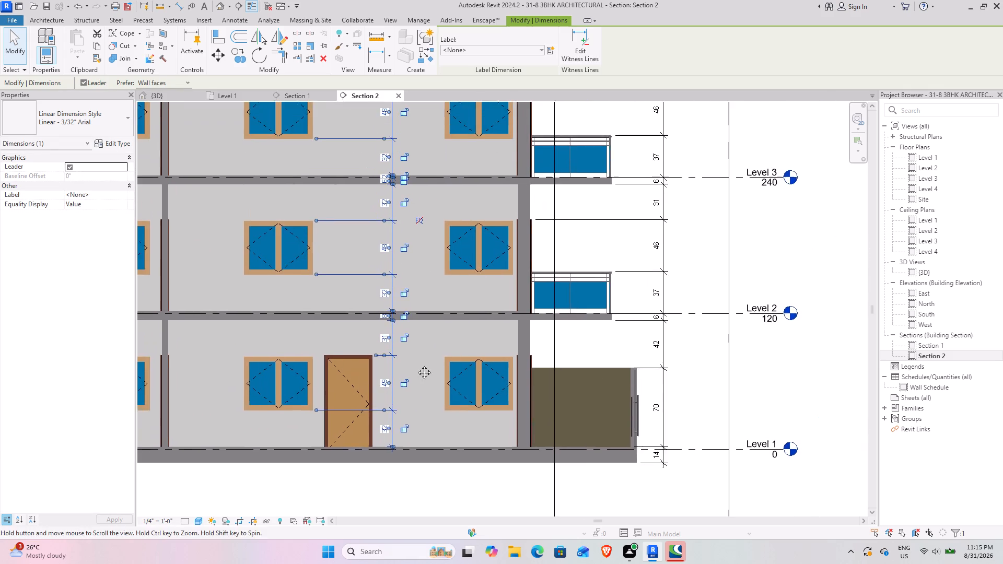
middle_click_drag(416, 365, 415, 385)
key("Escape")
scroll(313, 392, "down", 4)
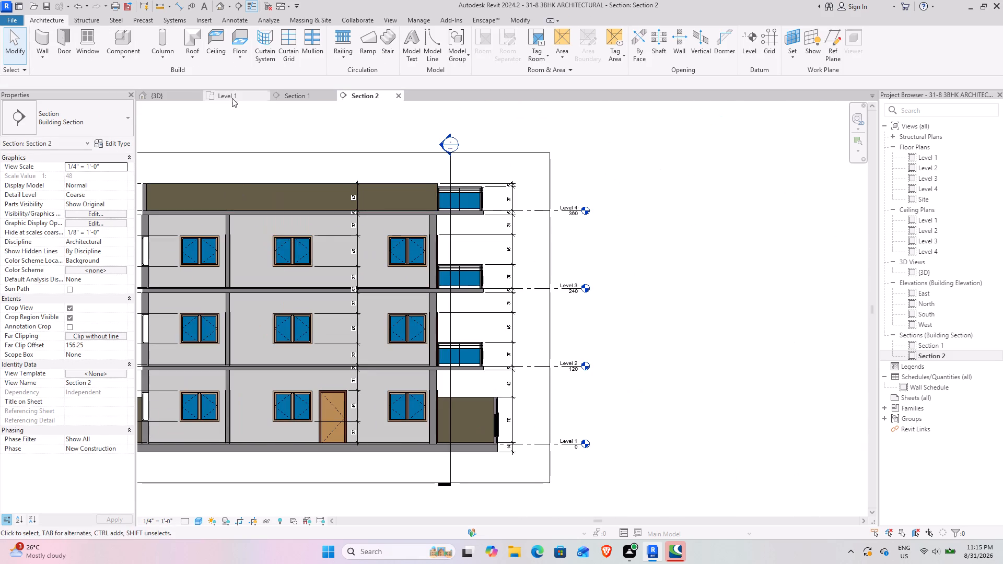
Draw a building section on the Level 1 plan through the master bedroom, bedroom, kitchen and staircase, and open its view.
left_click(229, 96)
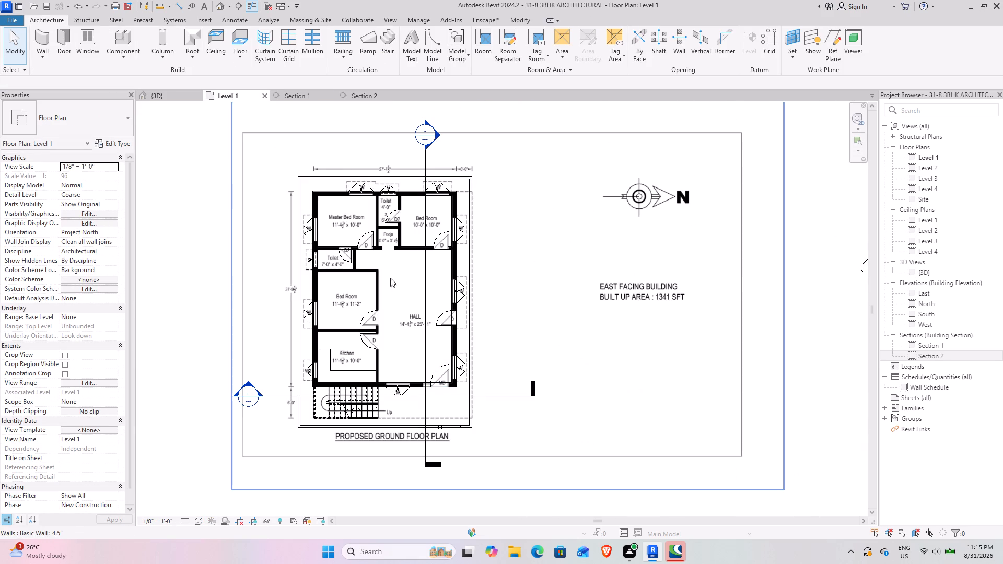
left_click(238, 4)
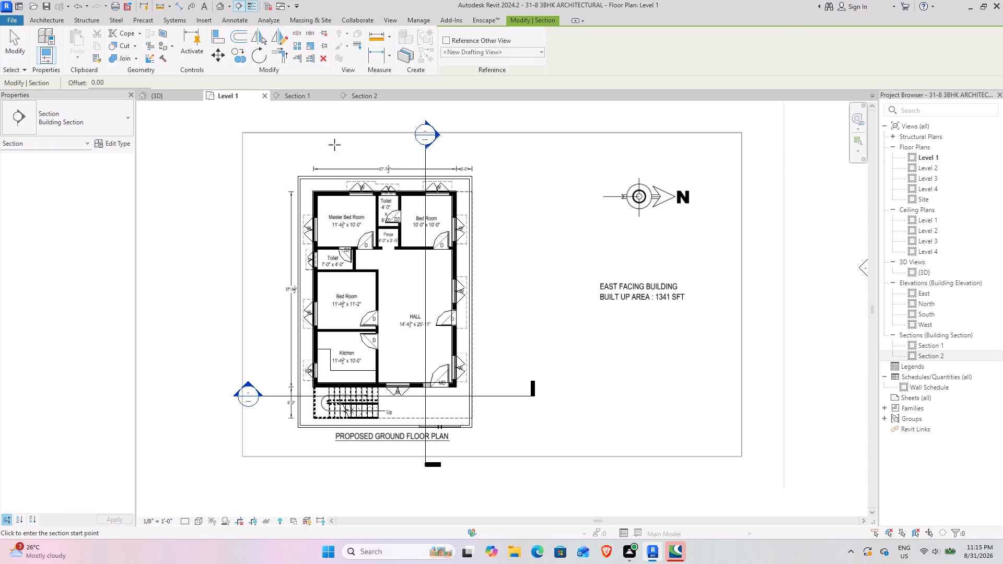
left_click(334, 145)
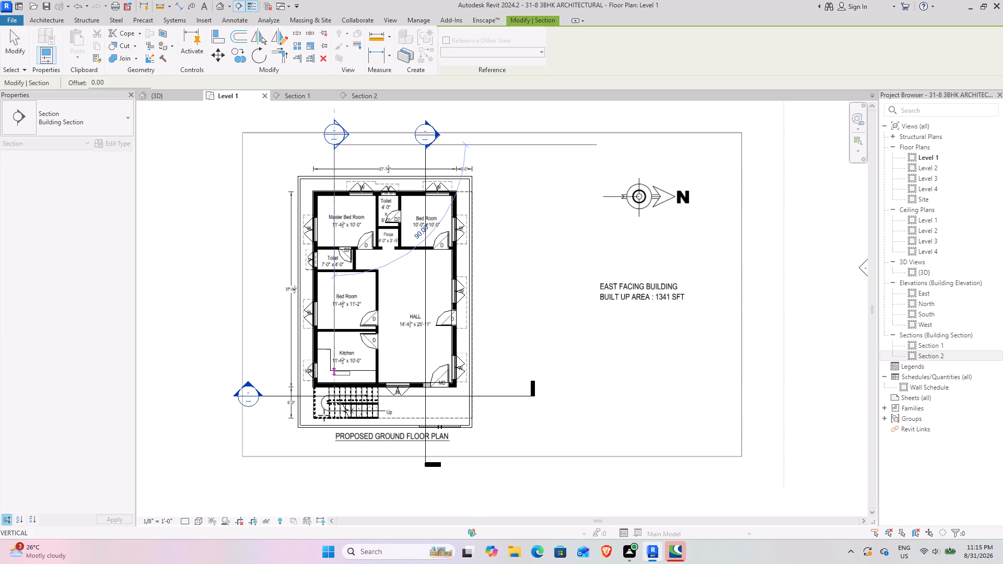
left_click(327, 485)
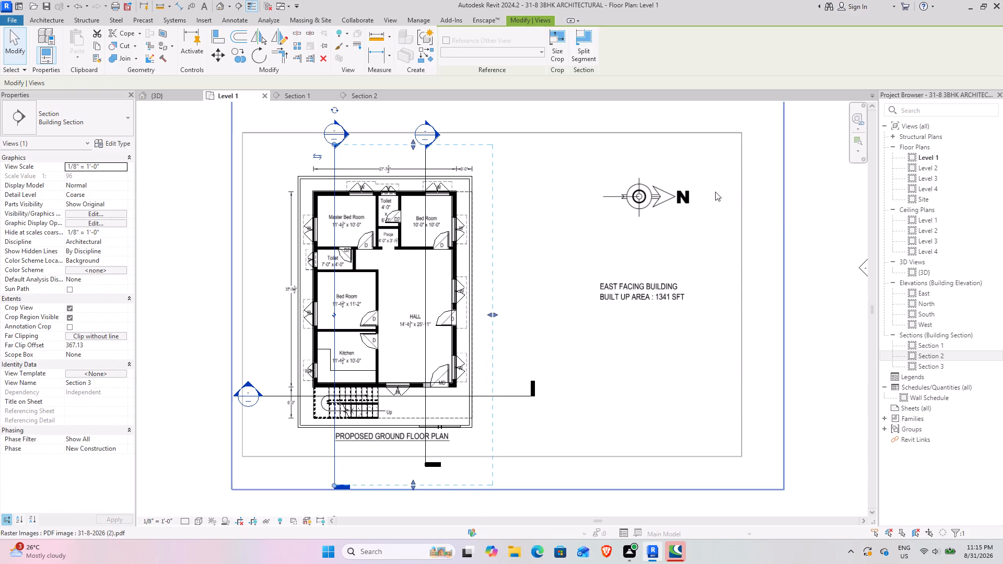
double_click(948, 371)
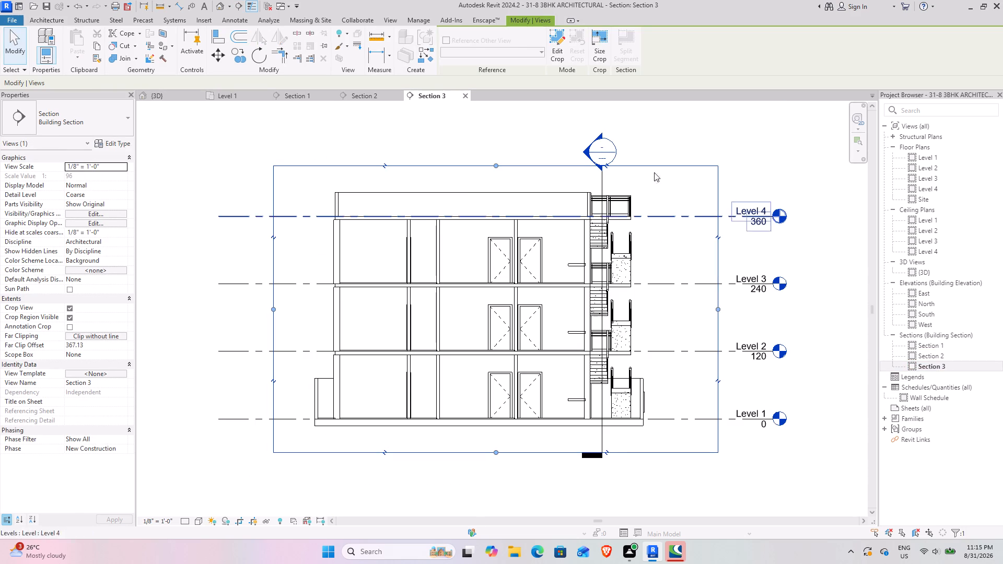
Flip Section 3 in the Level 1 plan so it looks south, and return to its view.
left_click(232, 97)
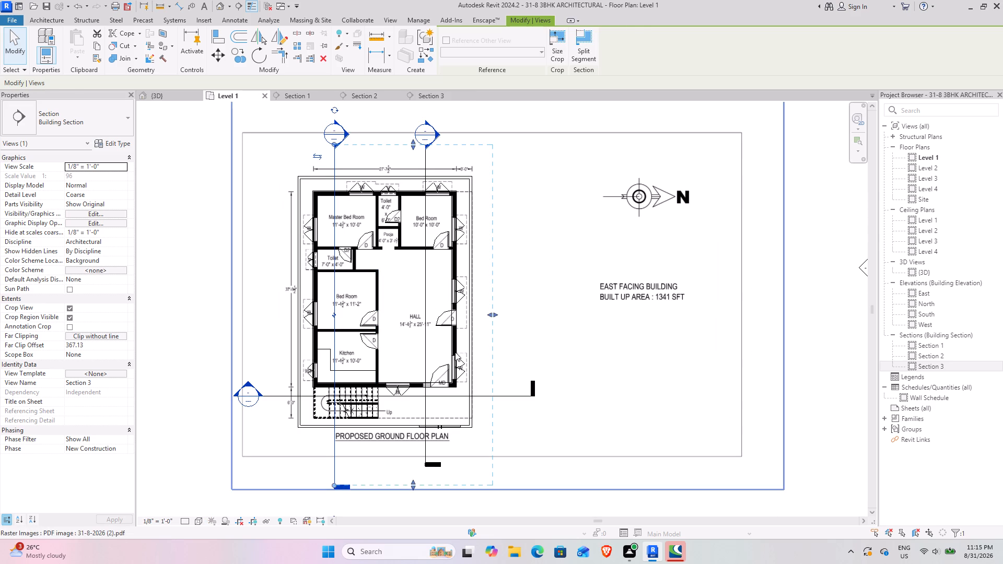
left_click(324, 158)
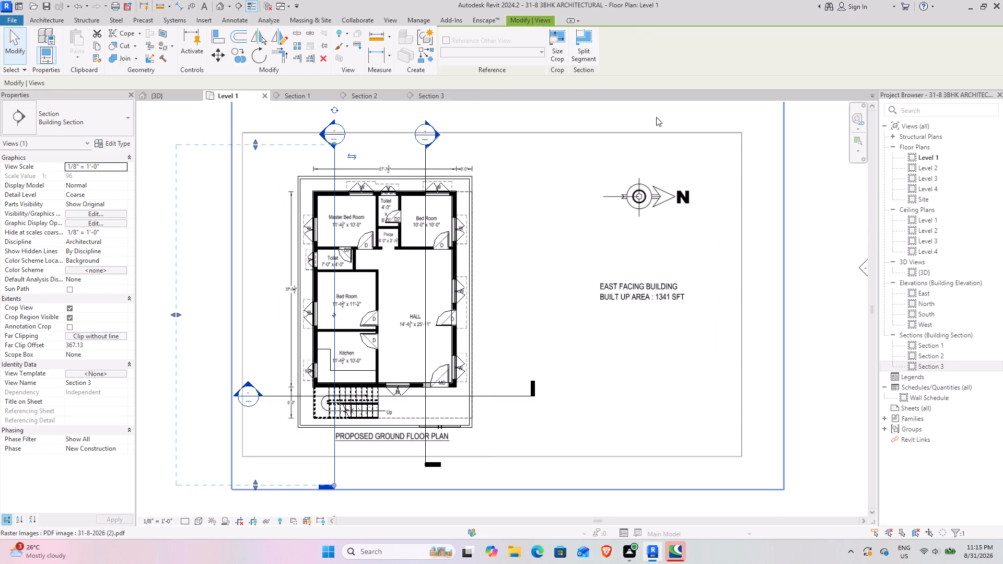
left_click(448, 90)
left_click(442, 92)
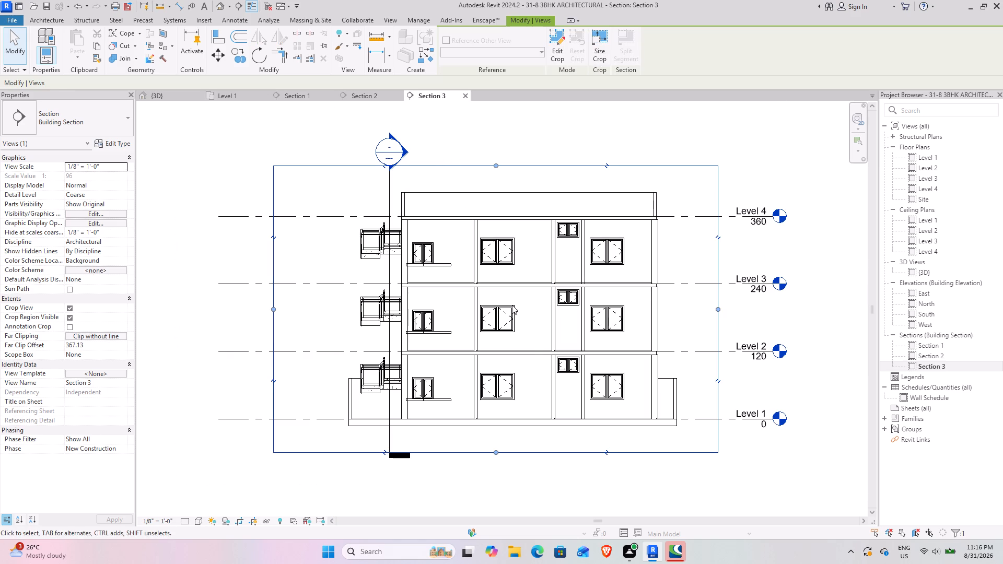
Examine the flipped Section 3, including its stair landings, railings, windows and floor levels.
scroll(535, 349, "up", 3)
middle_click_drag(512, 336, 446, 269)
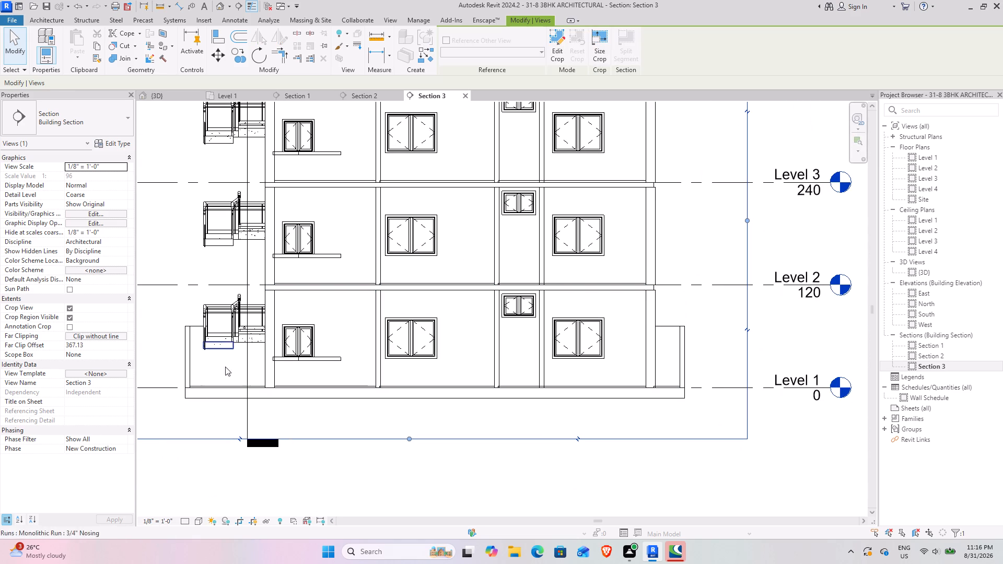
scroll(226, 320, "up", 8)
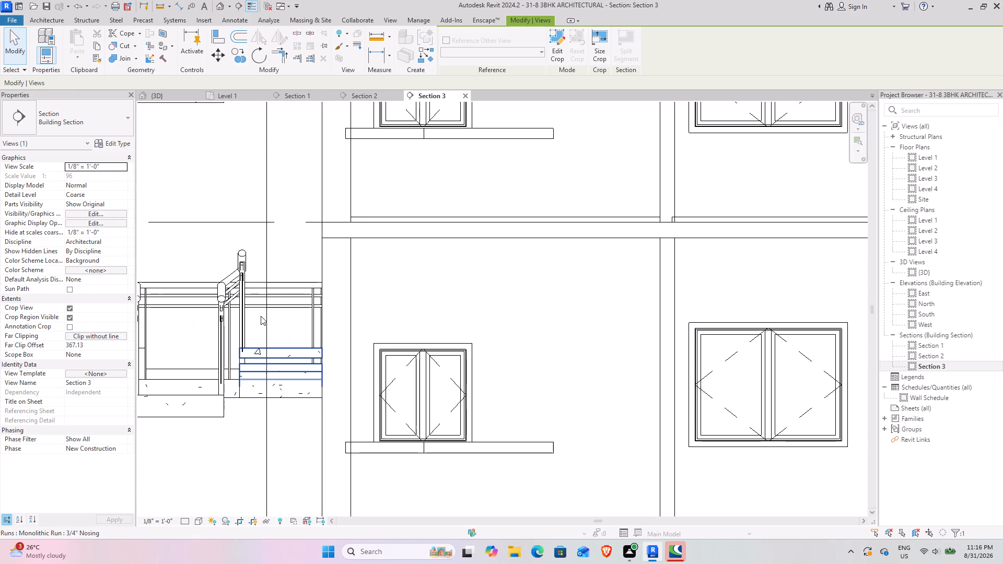
scroll(261, 316, "down", 9)
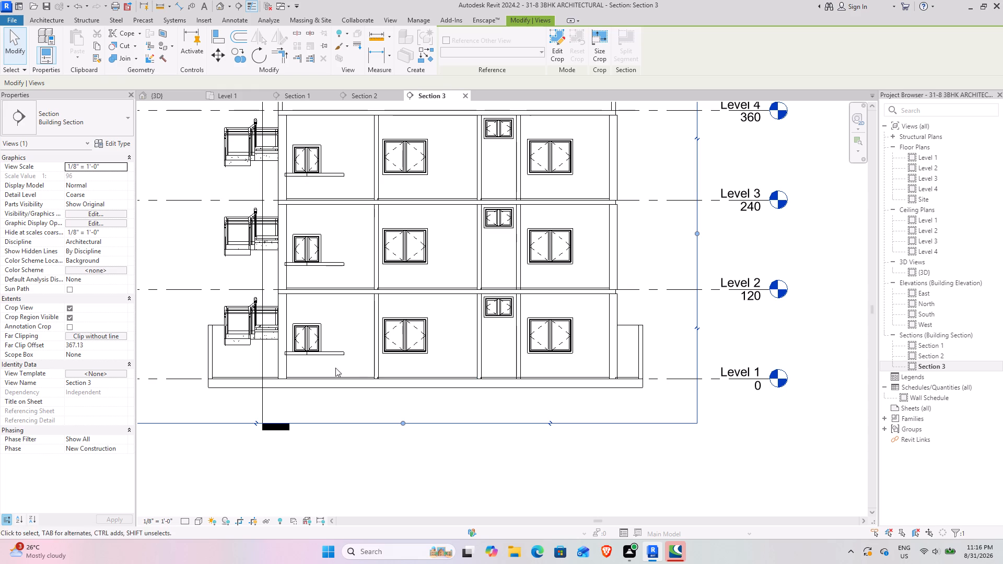
scroll(287, 275, "down", 4)
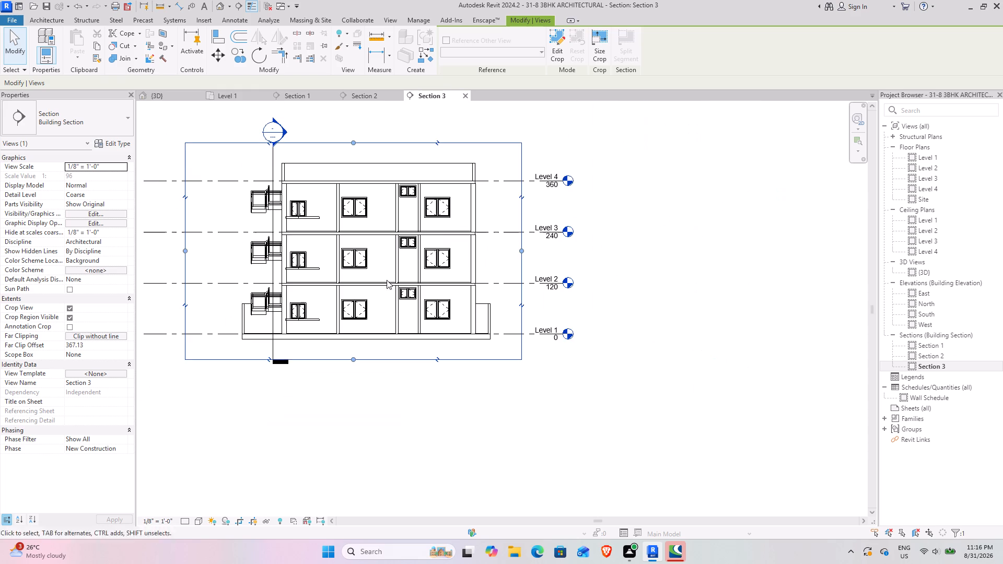
middle_click_drag(429, 273, 412, 290)
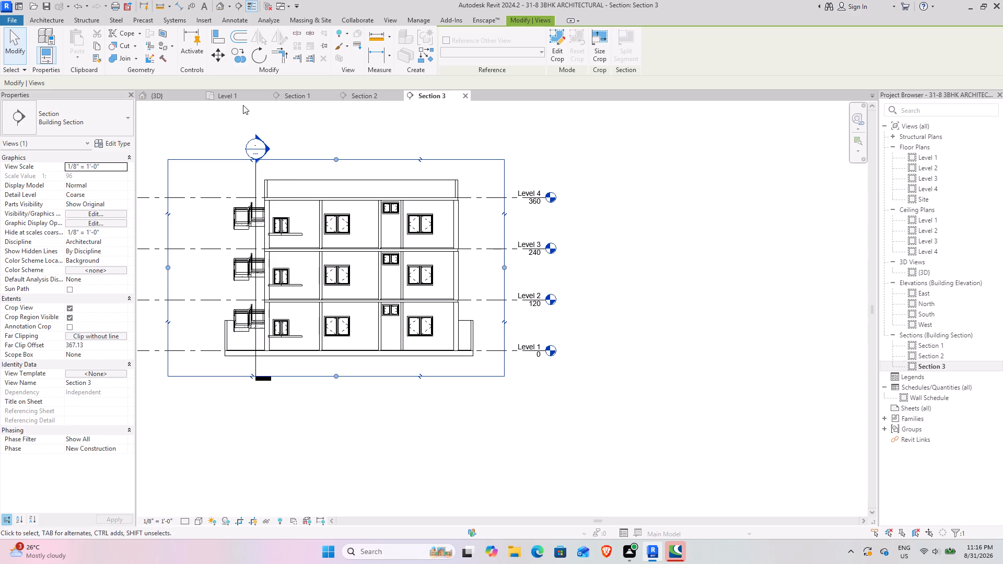
Shorten Section 3's extent in the Level 1 plan to the kitchen's outer wall, excluding the staircase, and return to its view.
left_click(224, 95)
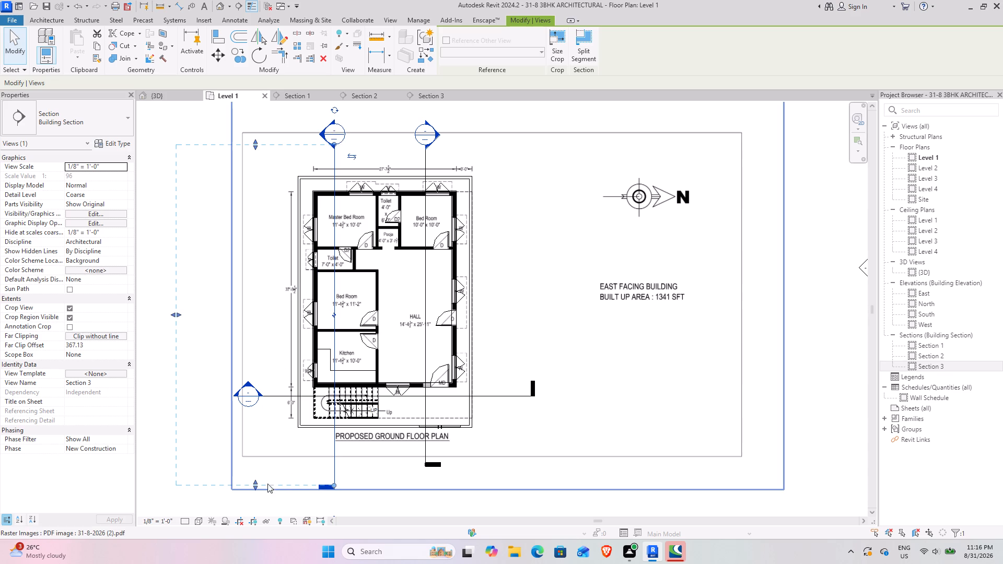
left_click_drag(252, 481, 272, 428)
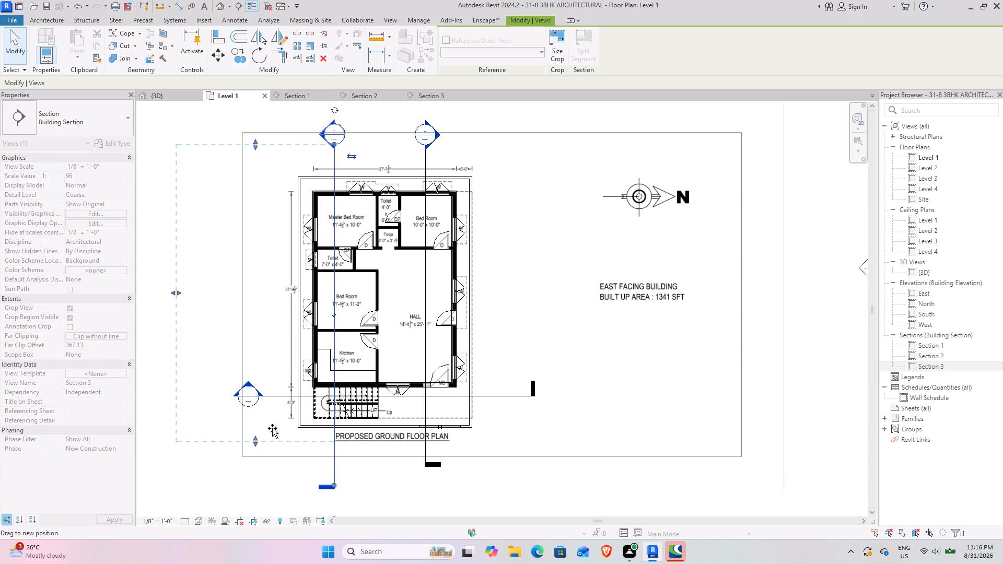
left_click_drag(272, 428, 291, 380)
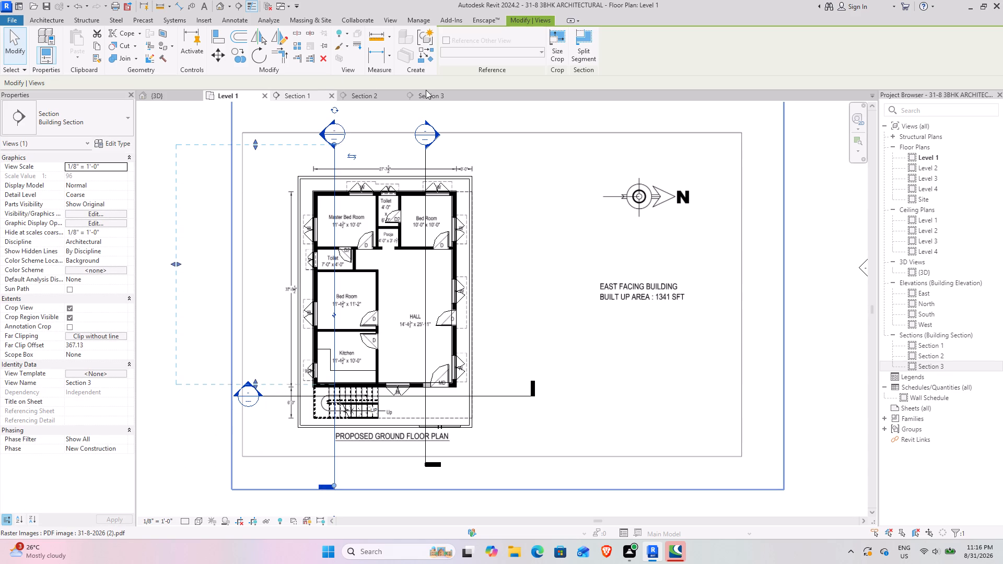
left_click(426, 90)
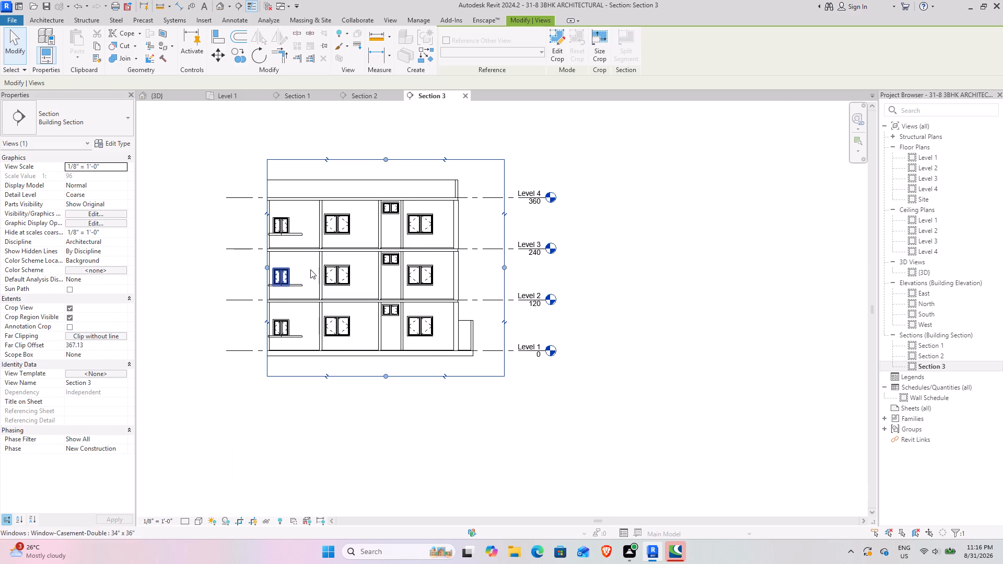
Set the Section 3 view's visual style to Shaded.
scroll(310, 269, "up", 3)
scroll(276, 307, "up", 3)
middle_click_drag(273, 253, 237, 228)
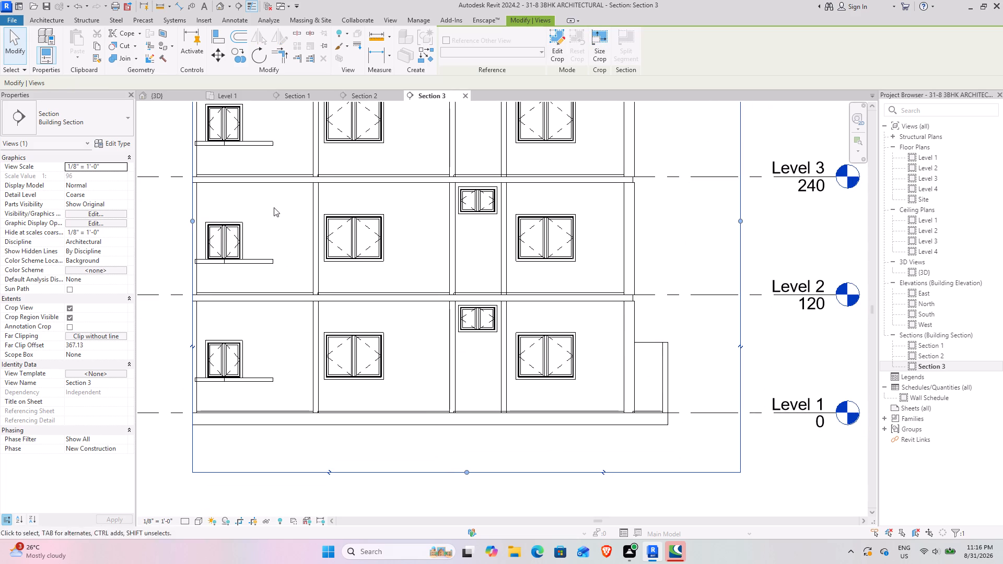
left_click(197, 521)
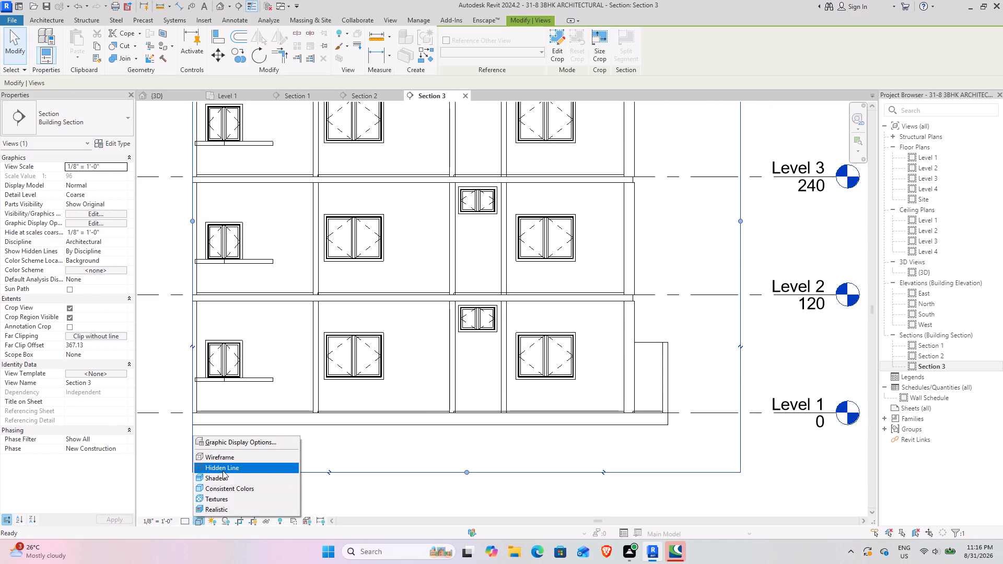
left_click(223, 475)
Inspect the kitchen bed slab below the ground-floor kitchen window in Section 3 and check its floor properties.
scroll(429, 310, "down", 3)
middle_click_drag(386, 300, 428, 313)
scroll(325, 370, "up", 3)
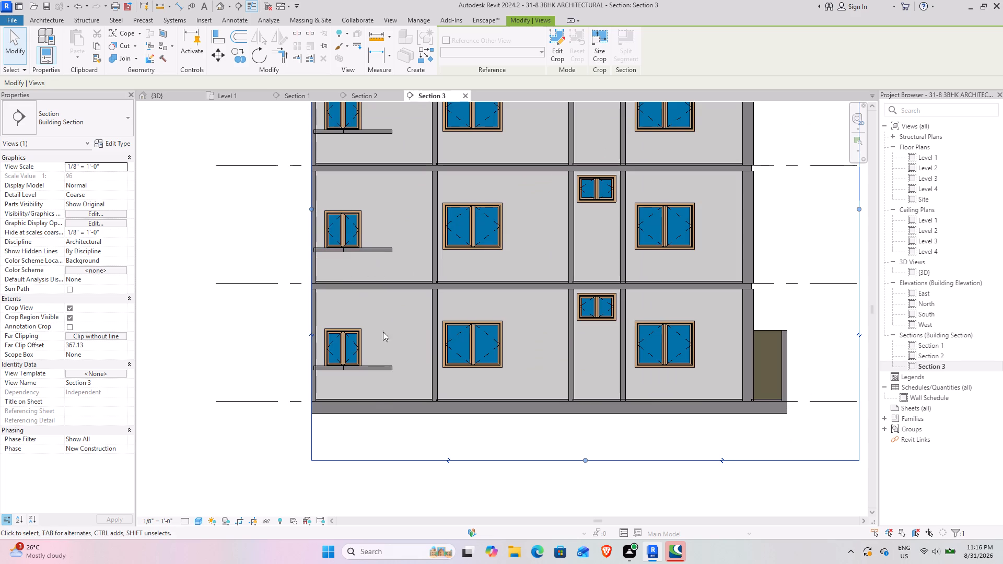
scroll(385, 398, "up", 5)
left_click(364, 338)
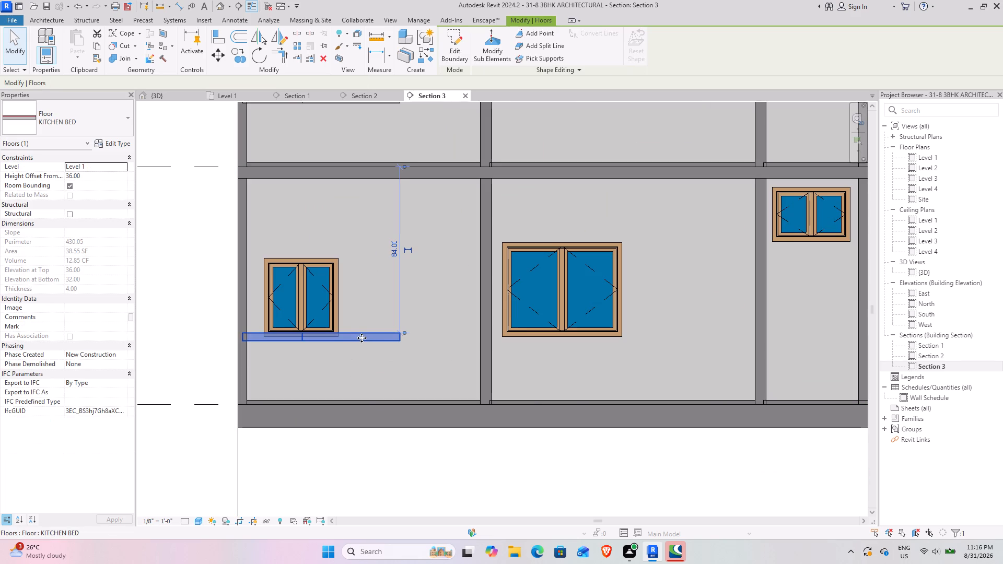
left_click(178, 259)
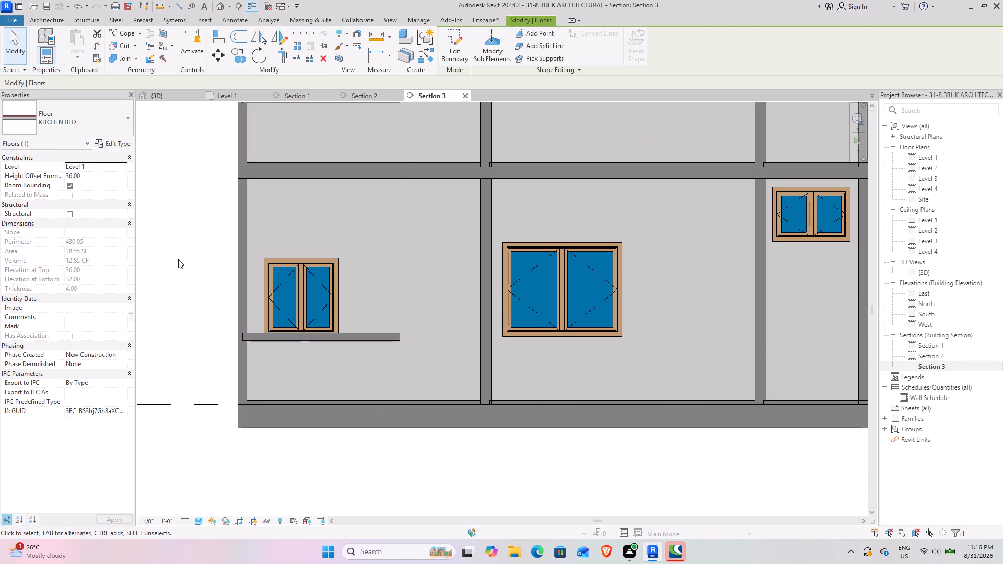
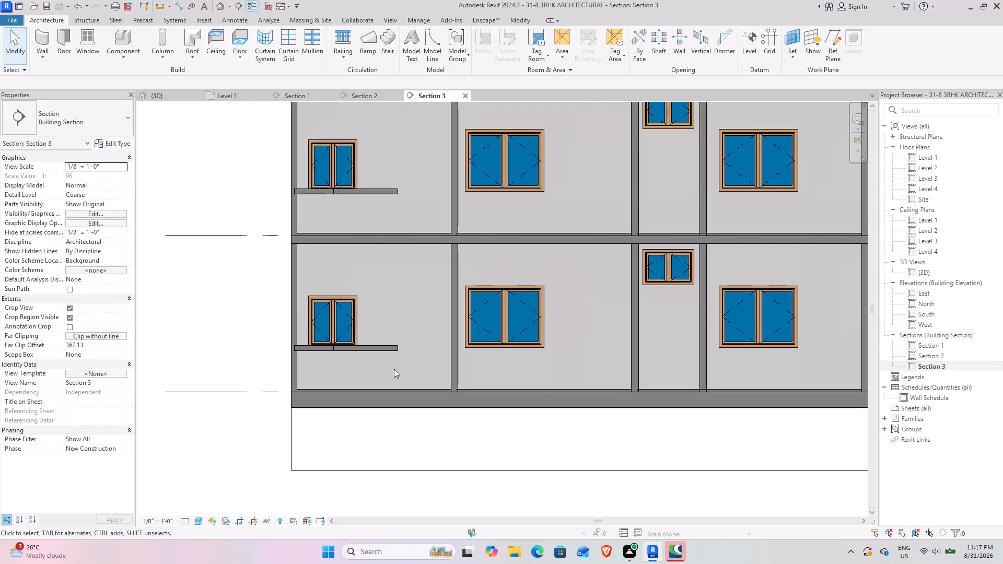
Start an aligned vertical dimension chain through the ground-floor toilet window, from the base slab underside to the Level 2 toilet floor finish.
middle_click_drag(580, 234, 527, 371)
scroll(519, 365, "down", 4)
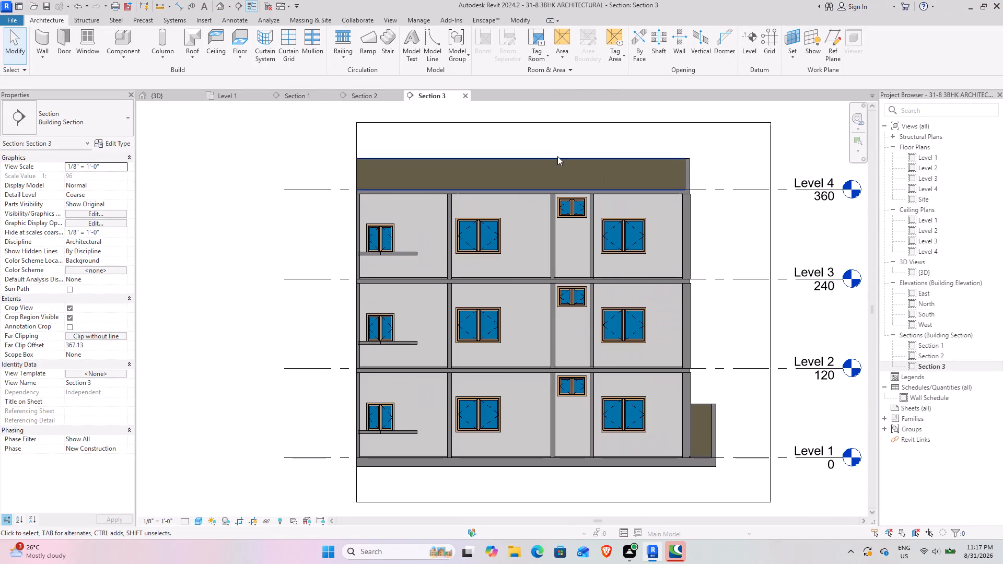
middle_click_drag(601, 272, 491, 227)
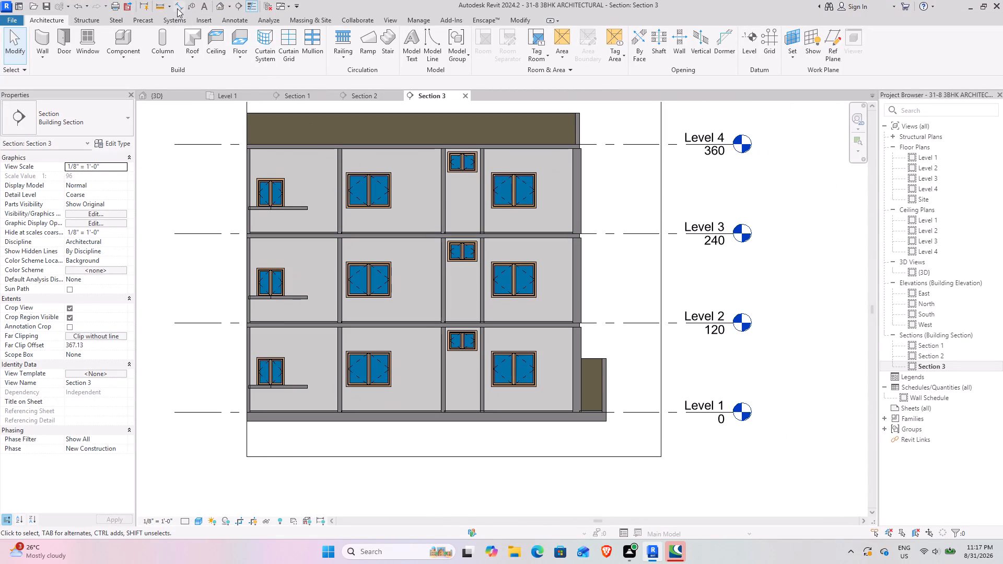
left_click(177, 8)
scroll(524, 402, "up", 9)
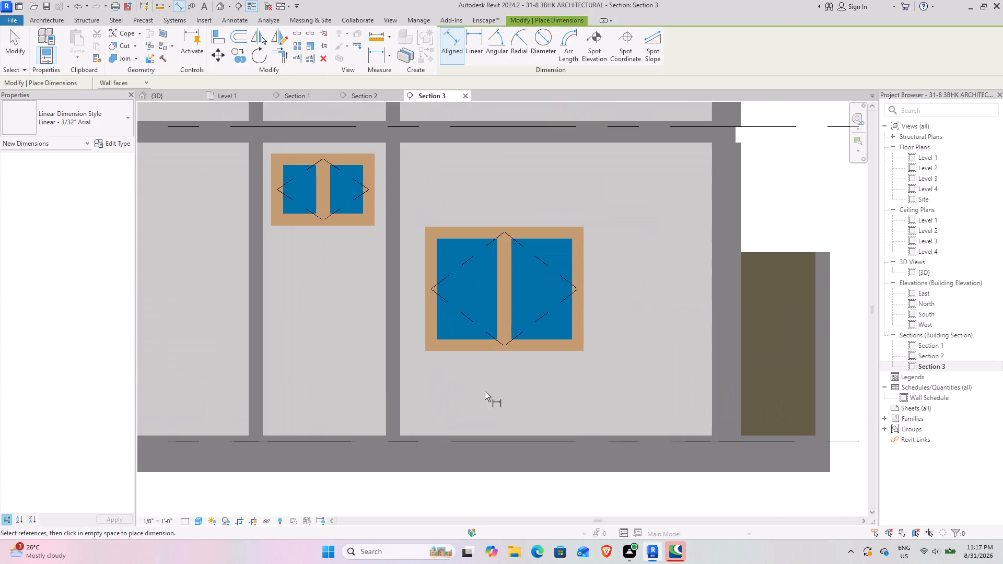
middle_click_drag(372, 365, 429, 324)
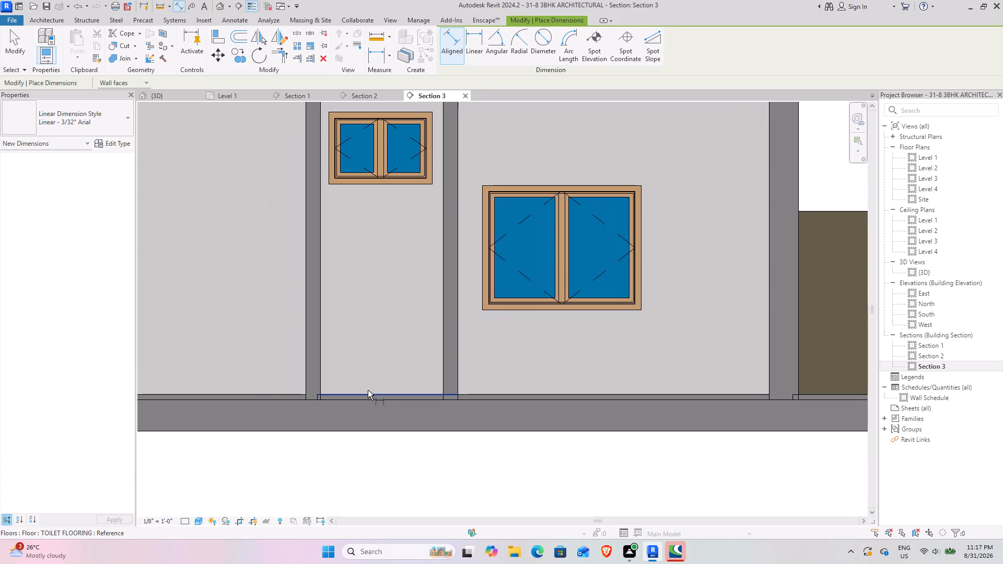
left_click(365, 434)
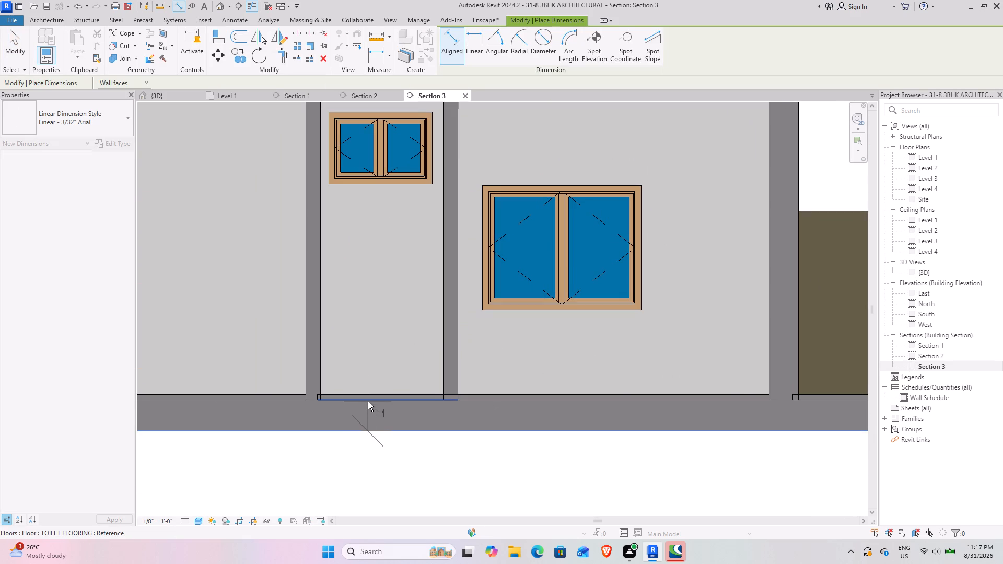
left_click(368, 402)
left_click(367, 391)
middle_click_drag(402, 183, 402, 209)
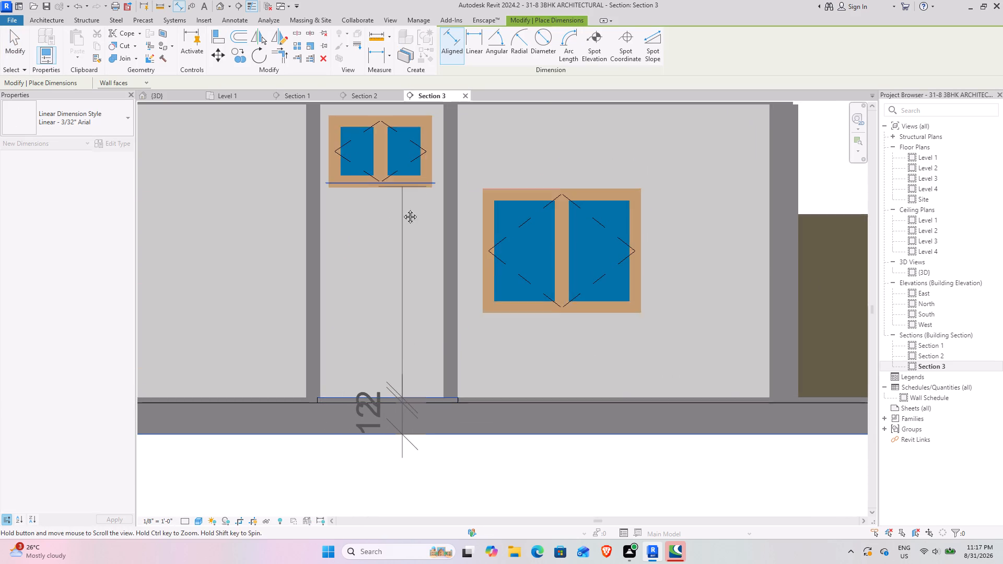
middle_click_drag(402, 209, 399, 351)
scroll(393, 356, "up", 4)
left_click(390, 349)
scroll(386, 336, "down", 5)
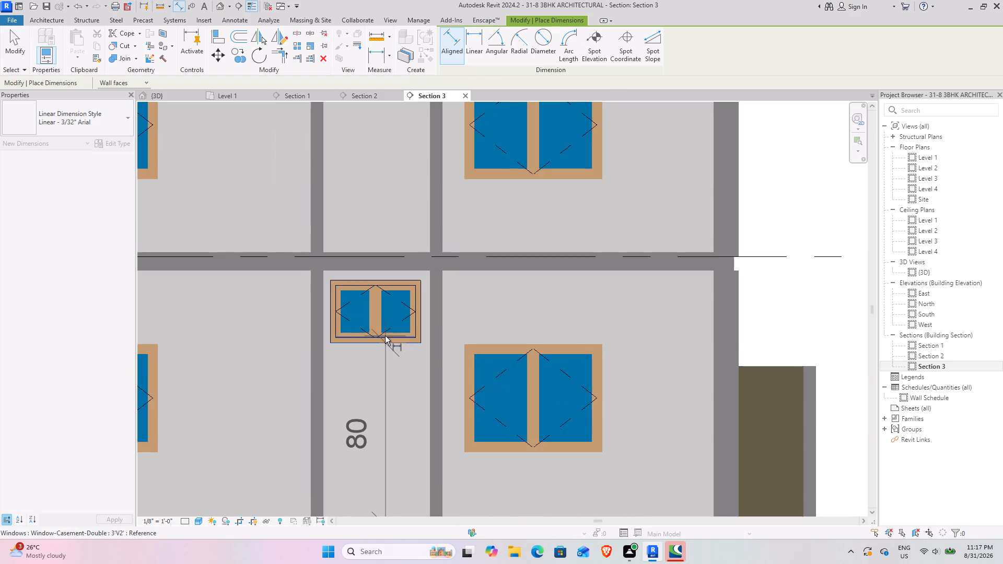
scroll(380, 275, "up", 4)
left_click(378, 285)
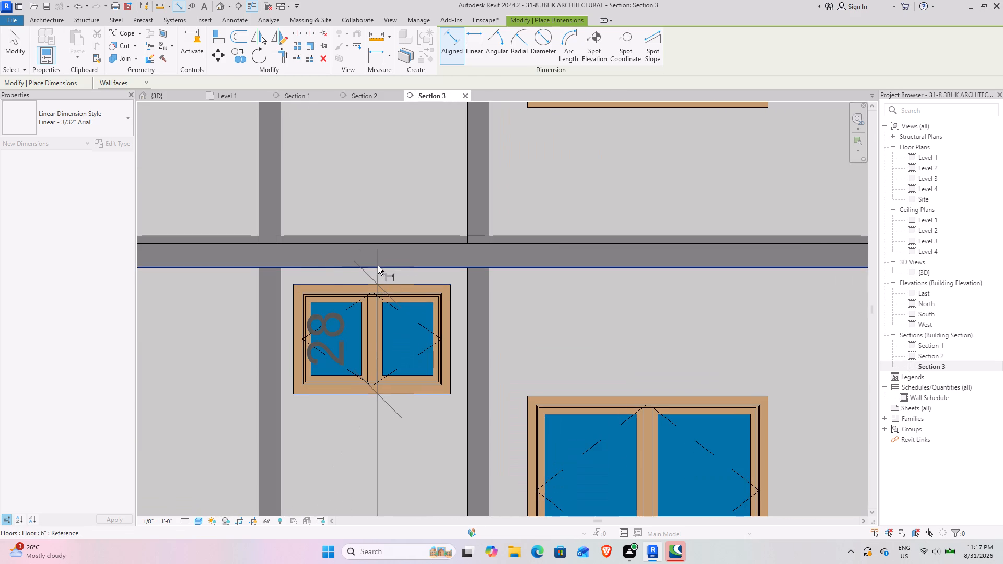
left_click(378, 266)
left_click(384, 246)
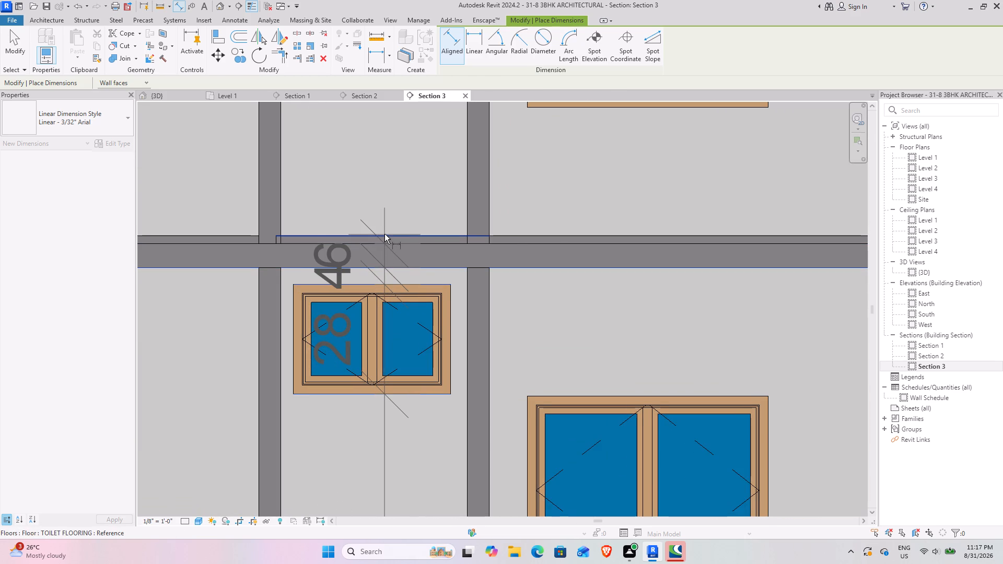
left_click(384, 234)
Continue the dimension chain through the Level 2 toilet window's bottom and top, the slab above, and the Level 3 toilet floor finish.
scroll(380, 185, "down", 4)
middle_click_drag(381, 177, 392, 428)
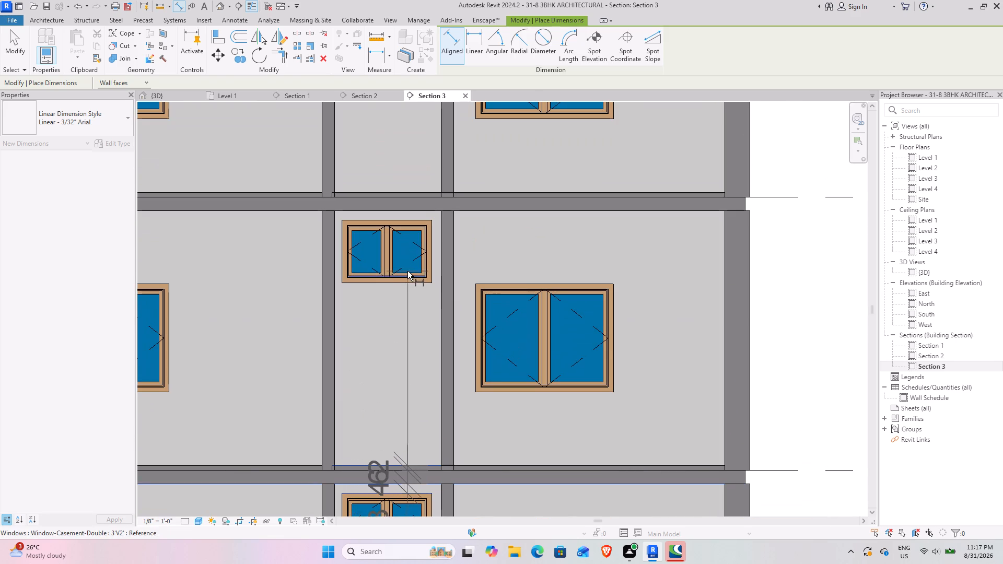
scroll(399, 283, "up", 7)
left_click(399, 283)
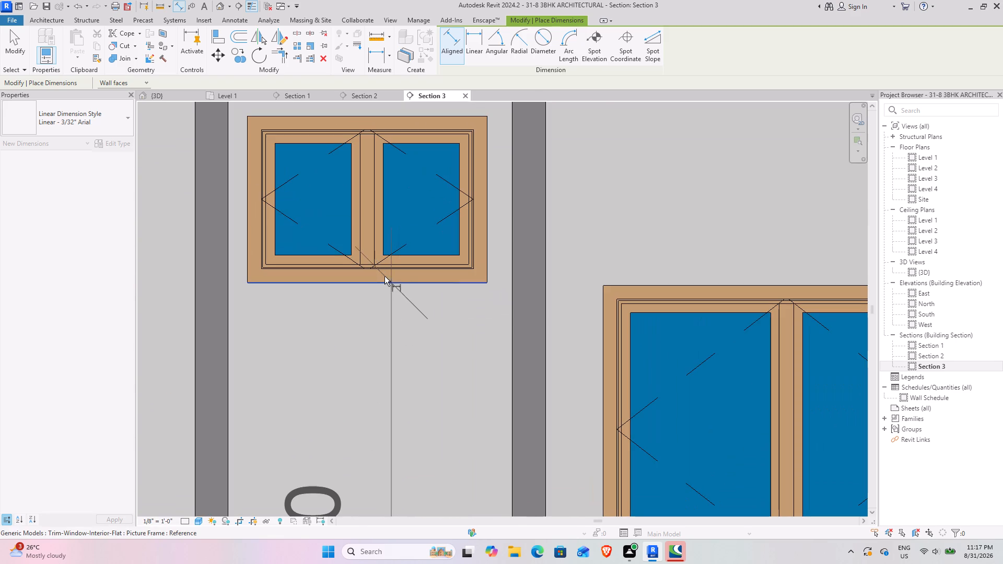
middle_click_drag(386, 124, 420, 285)
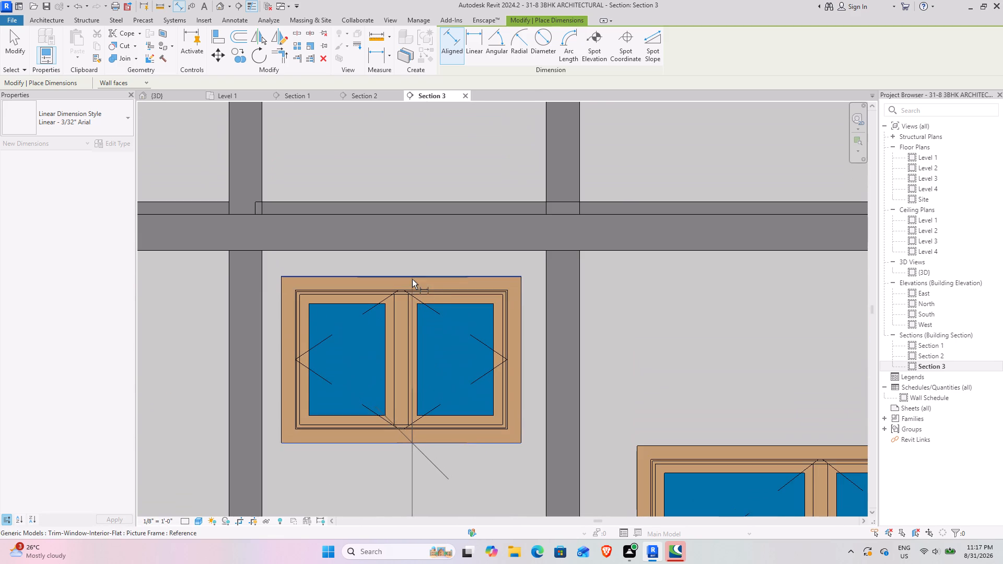
left_click(412, 279)
left_click(416, 255)
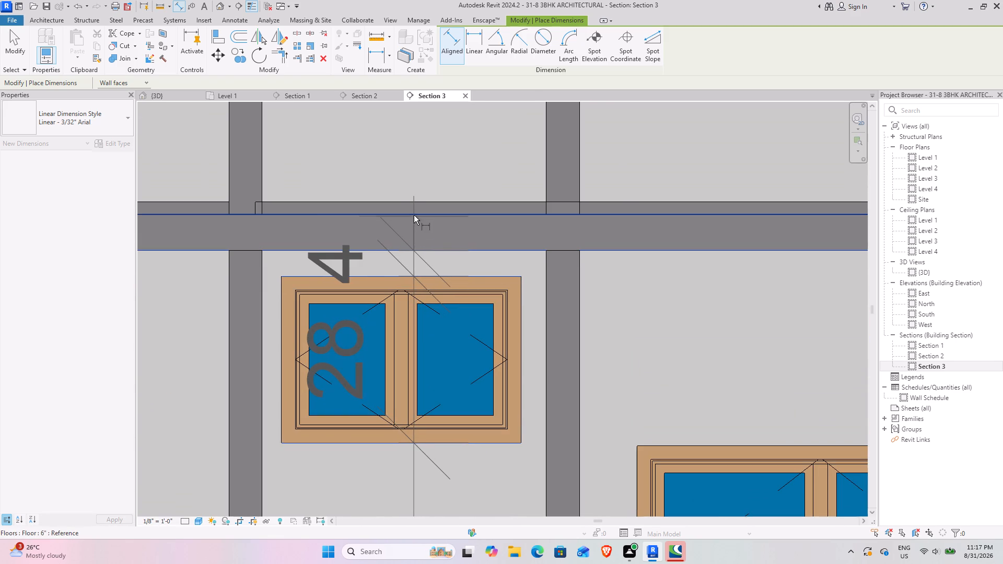
left_click(414, 215)
left_click(411, 204)
Extend the dimension chain through the Level 3 toilet window's bottom and top and both faces of the roof slab.
scroll(405, 173, "down", 4)
middle_click_drag(415, 163, 419, 293)
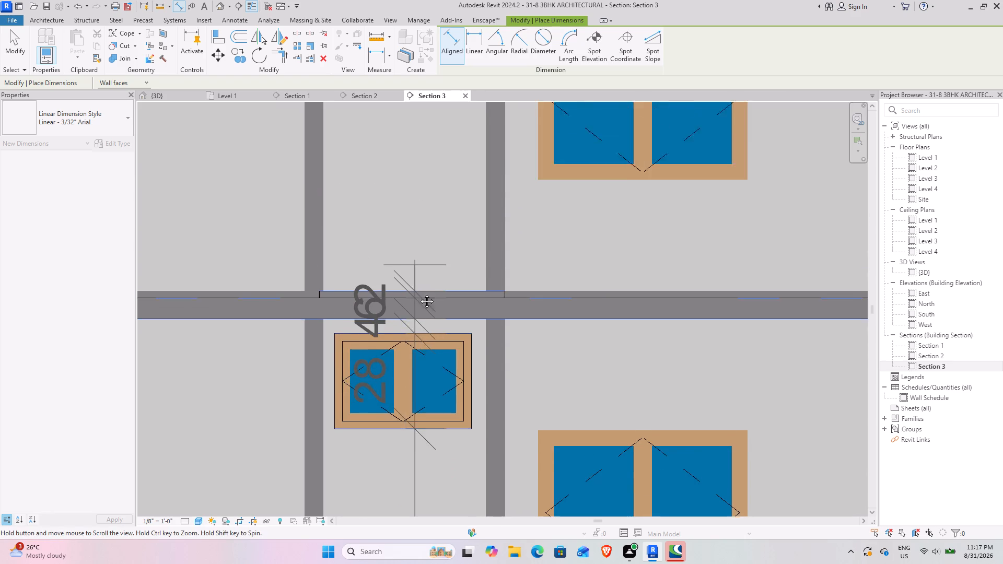
middle_click_drag(419, 293, 429, 558)
scroll(417, 318, "up", 3)
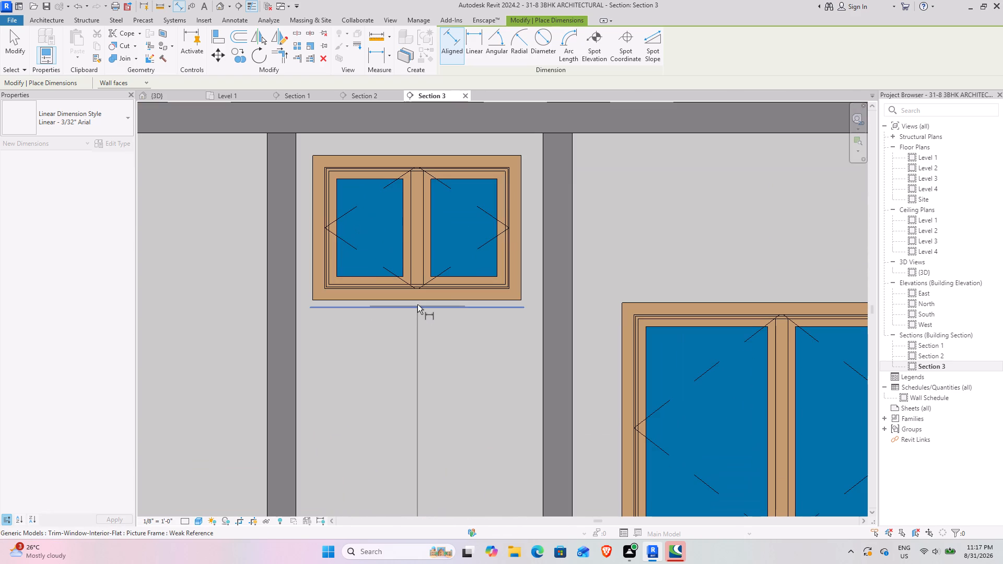
left_click(417, 304)
left_click(402, 156)
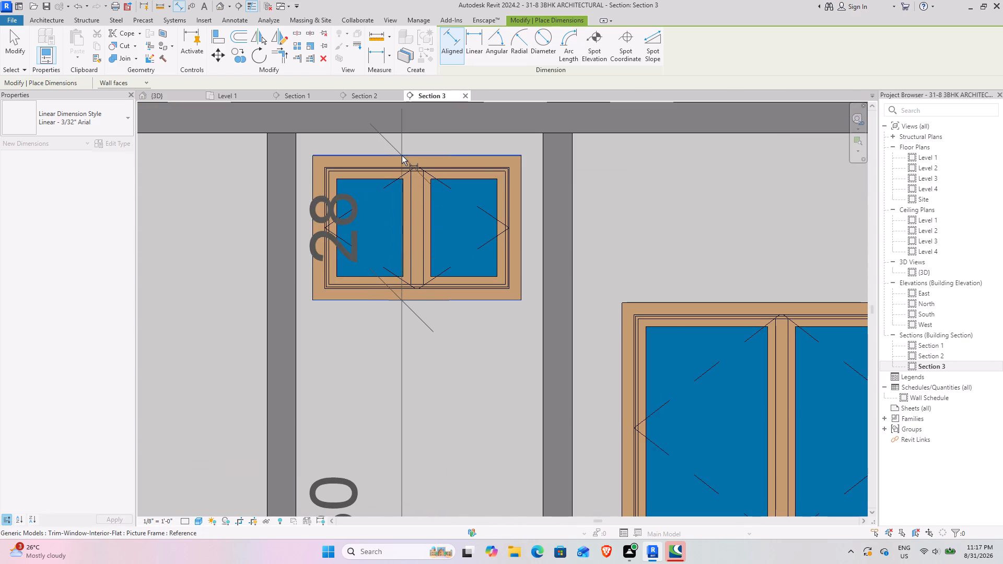
middle_click_drag(401, 164, 438, 354)
left_click(459, 323)
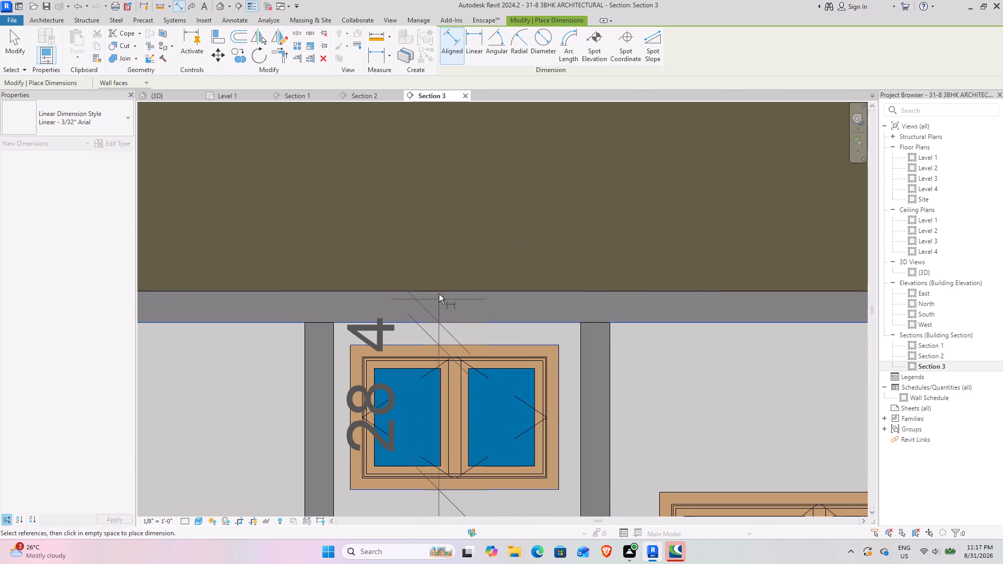
left_click(441, 287)
End the dimension chain at the parapet top and place it between the toilet windows and the adjacent large windows.
scroll(435, 276, "down", 5)
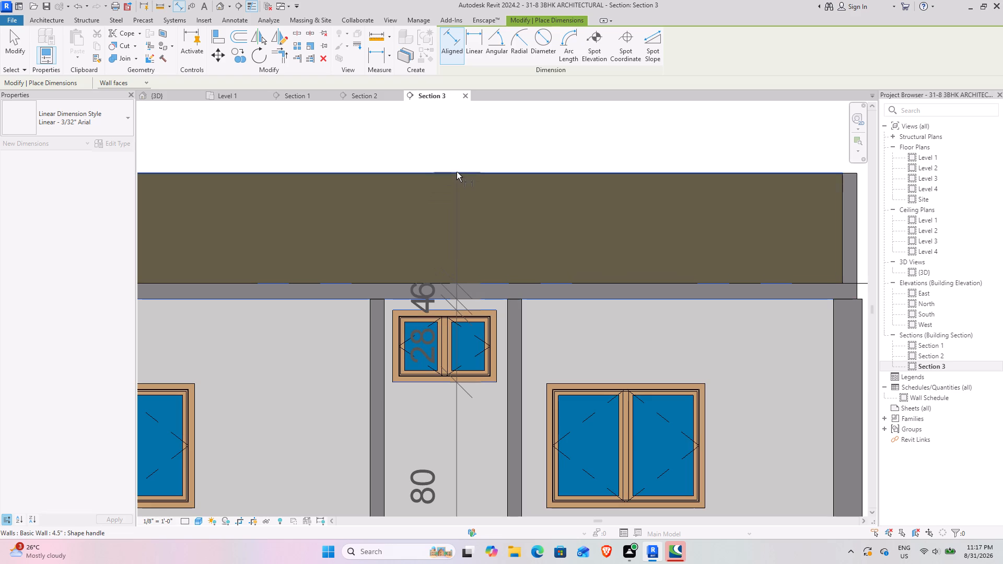
left_click(456, 171)
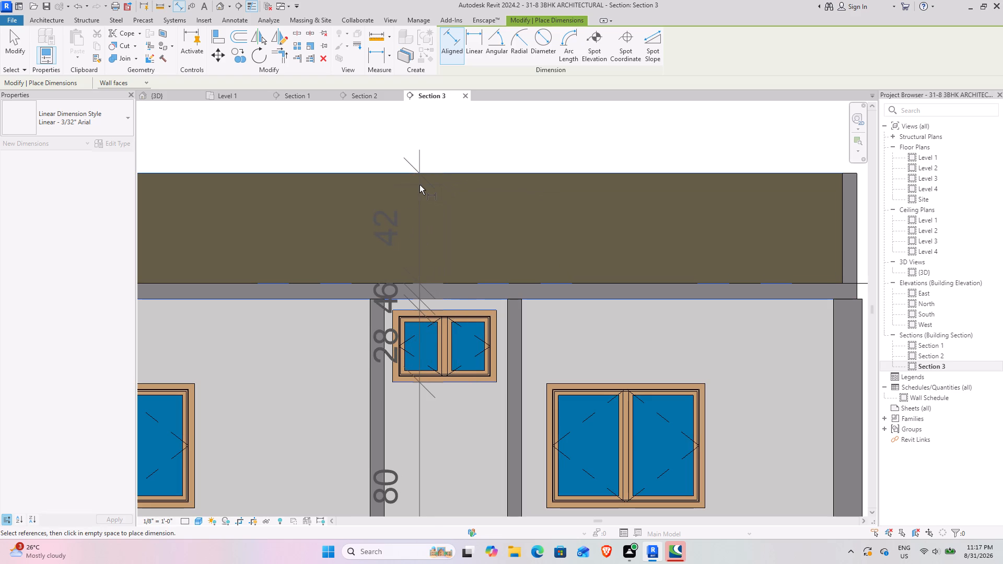
scroll(419, 185, "down", 7)
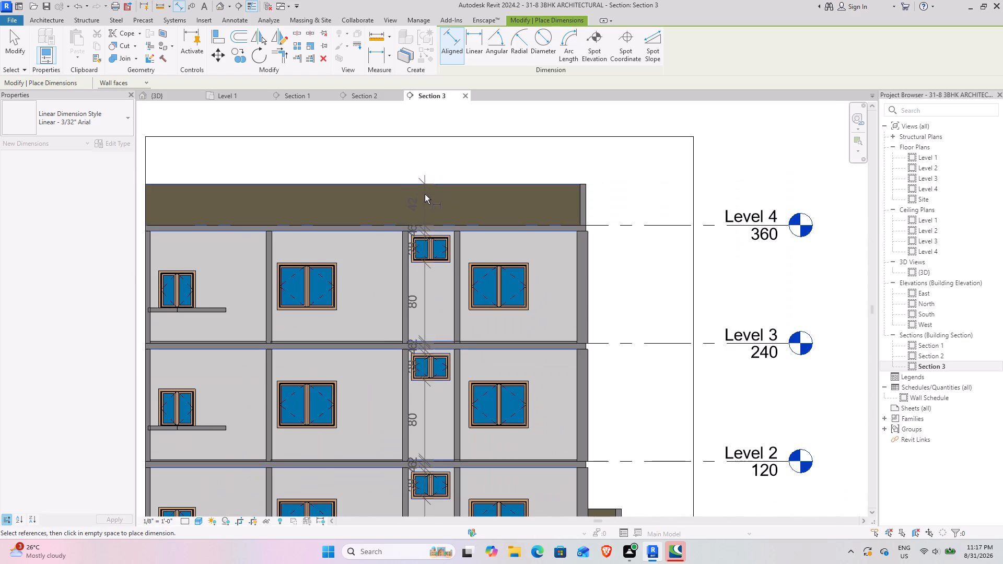
scroll(380, 203, "down", 4)
left_click(374, 203)
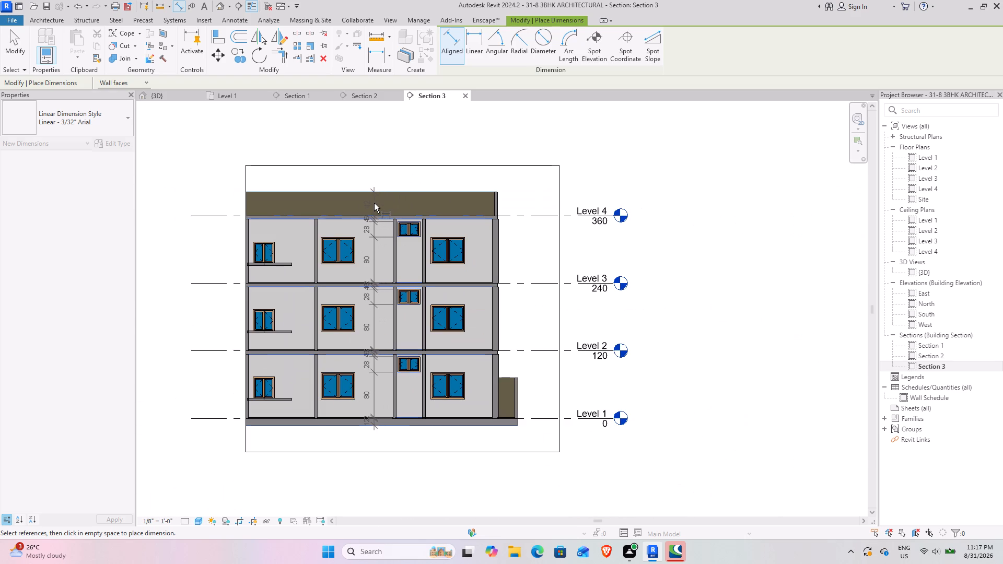
left_click(404, 456)
key("Escape")
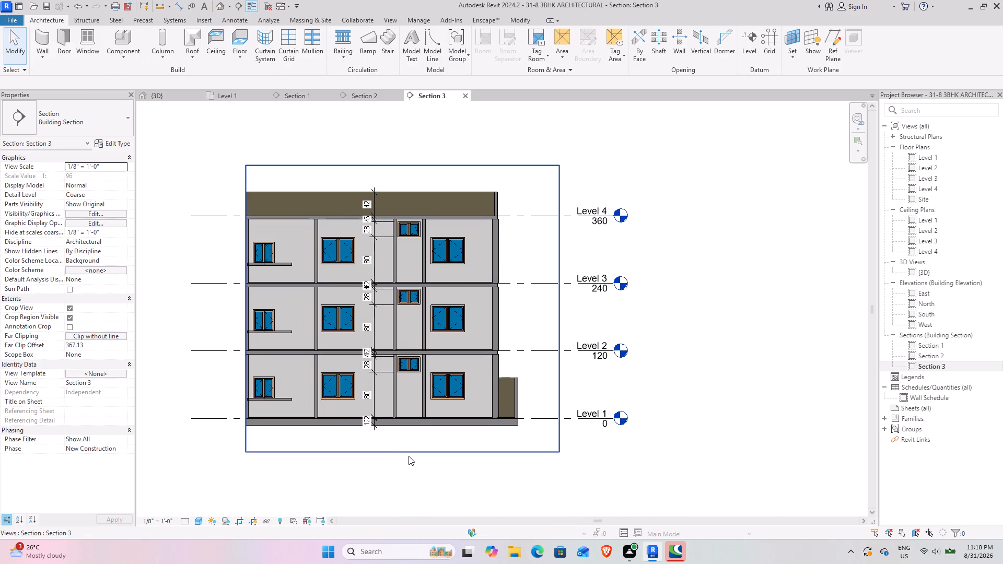
key("Escape")
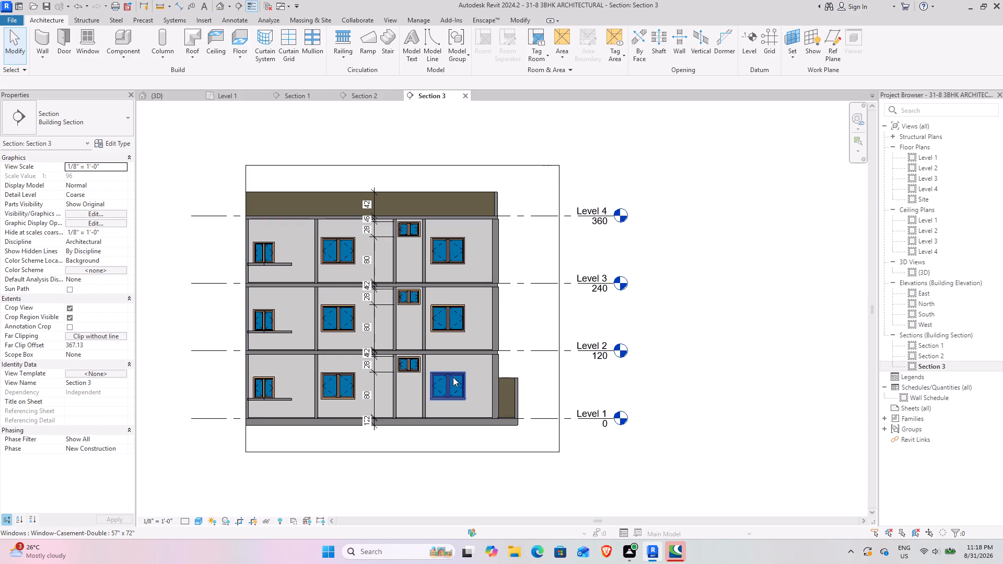
Start a second aligned vertical chain through the ground-floor bedroom window, from the base slab underside to the Level 2 bedroom floor finish.
scroll(454, 393, "up", 7)
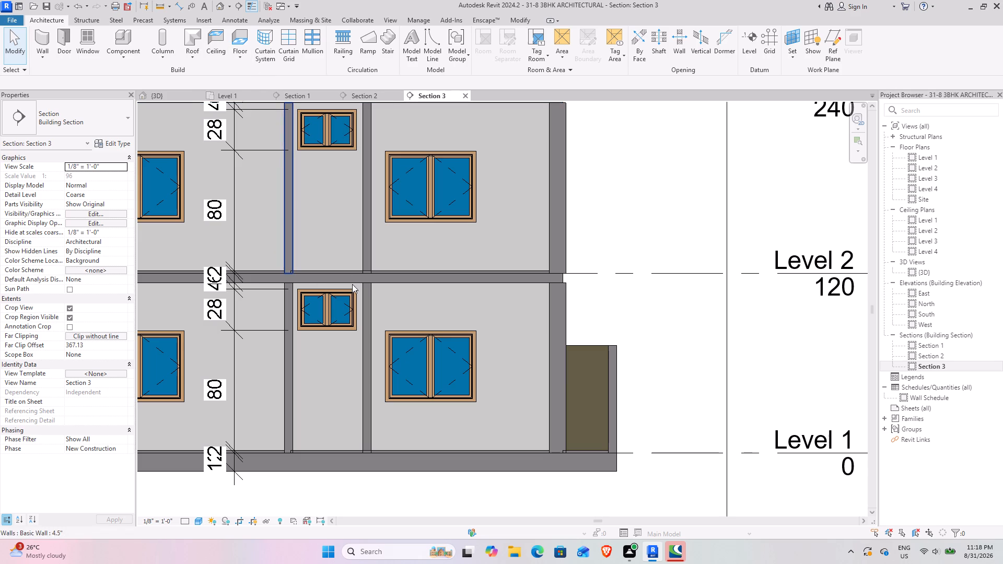
left_click(178, 6)
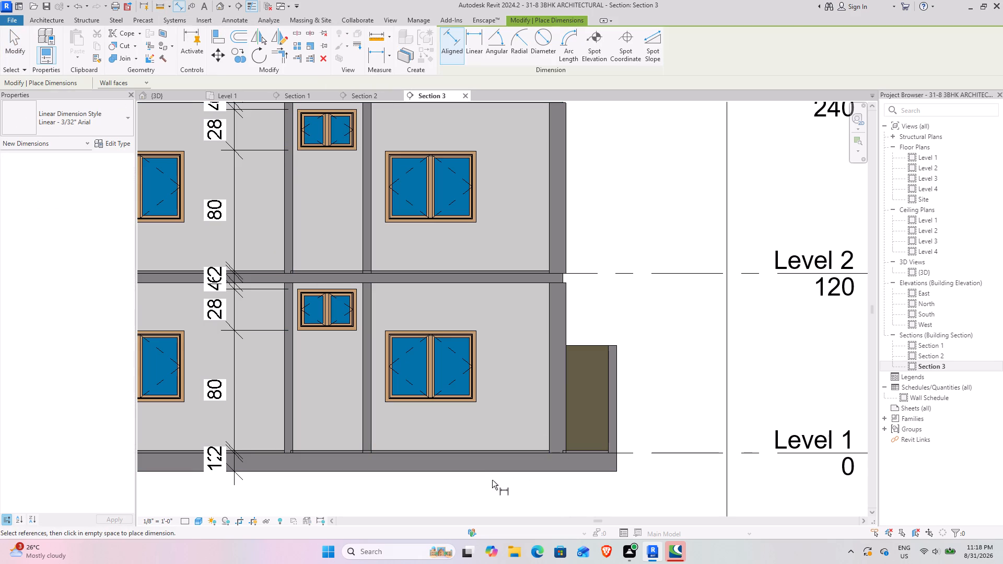
left_click(491, 475)
left_click(498, 452)
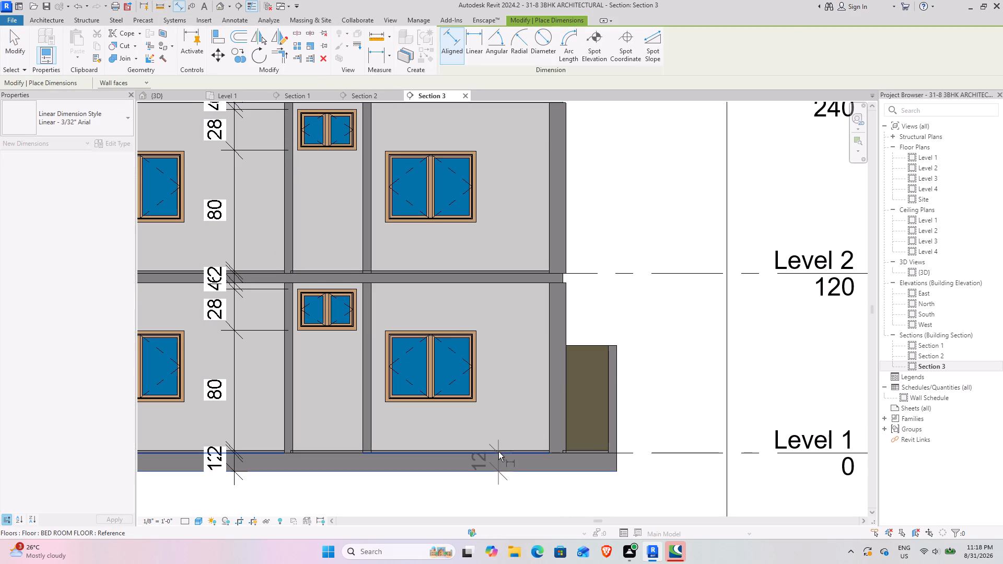
left_click(500, 446)
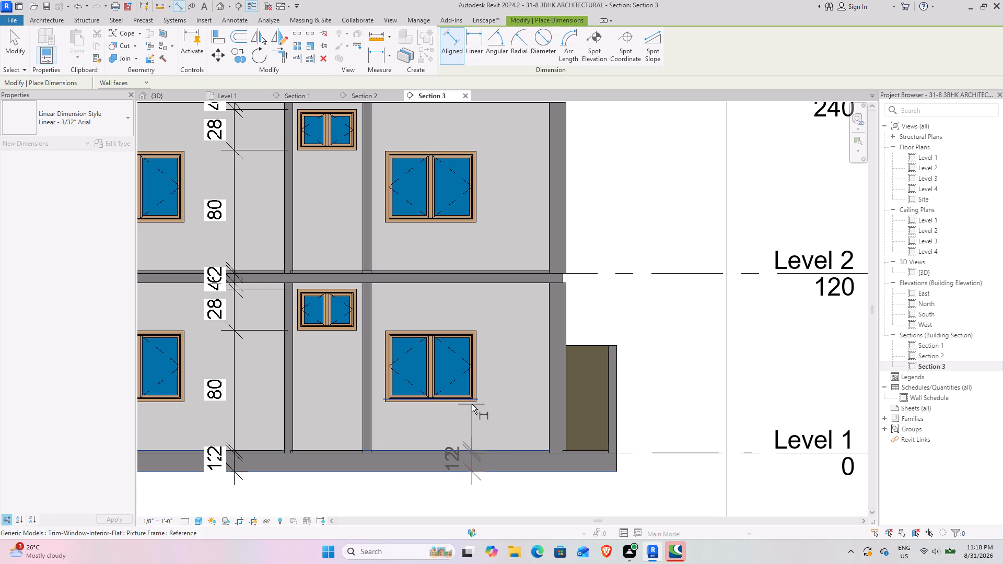
left_click(460, 406)
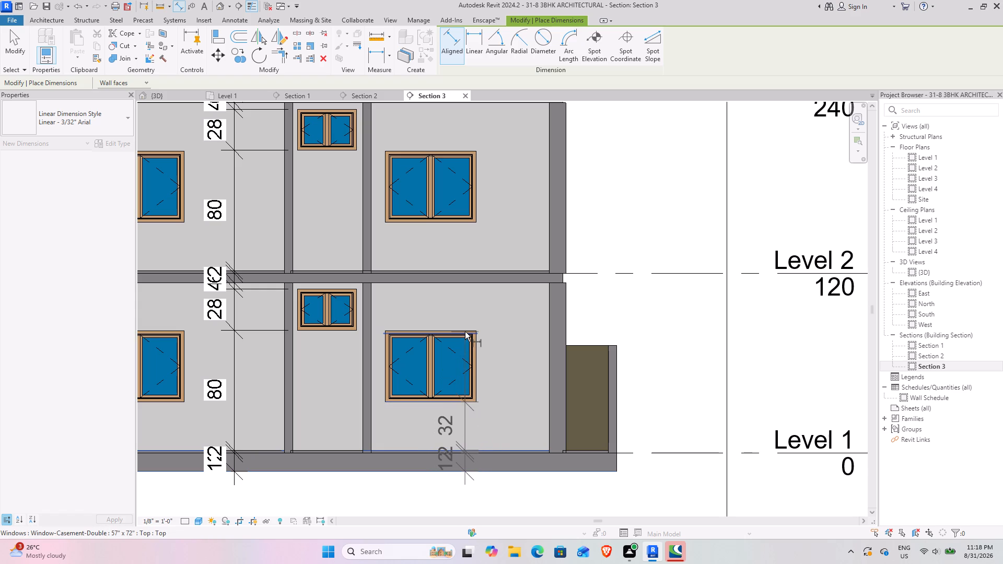
left_click(465, 327)
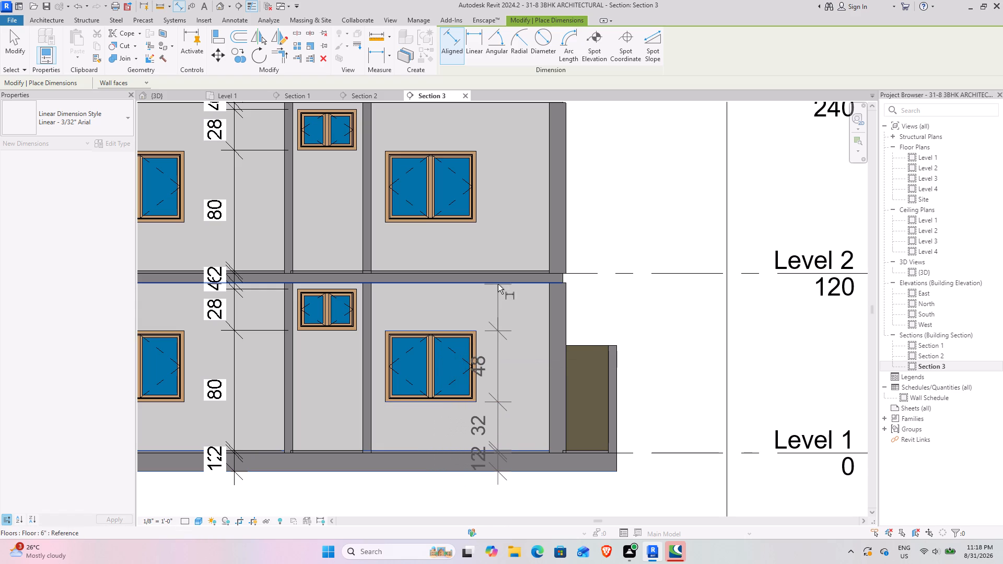
left_click(498, 284)
left_click(501, 276)
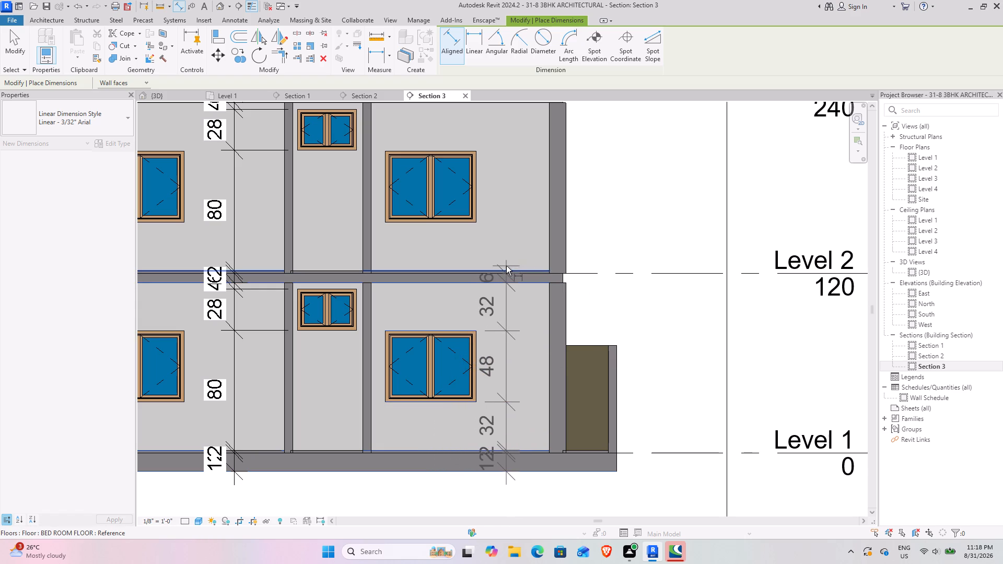
left_click(506, 266)
Continue the second chain through the Level 2 bedroom window's bottom and top, the slab above, and the Level 3 bedroom floor finish.
left_click(461, 225)
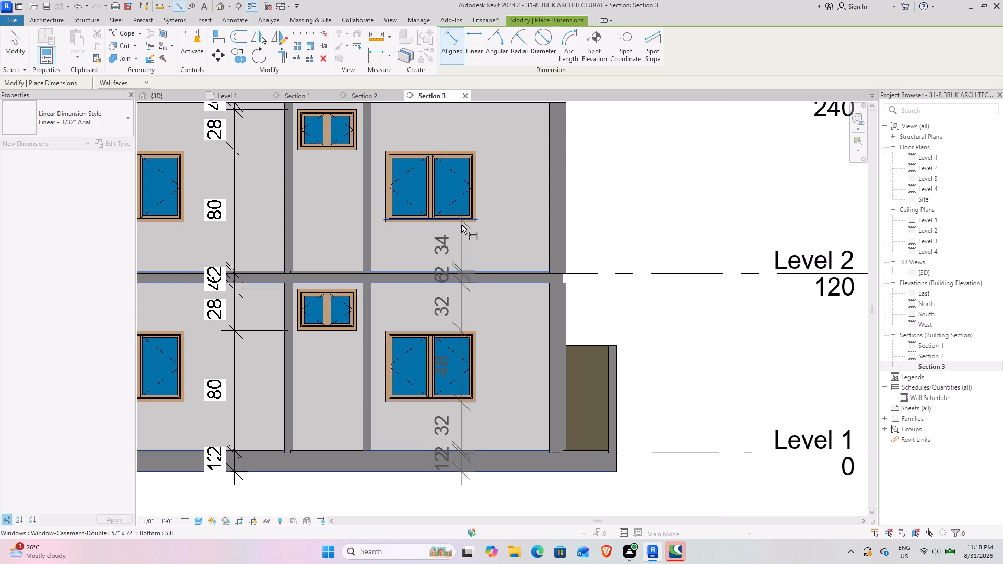
left_click(464, 150)
middle_click_drag(496, 172, 526, 409)
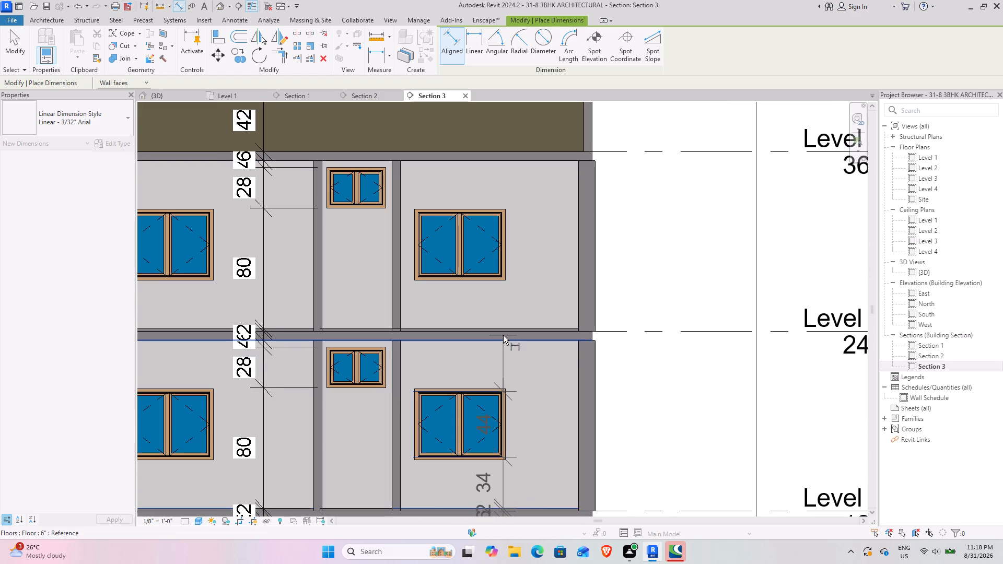
left_click(503, 340)
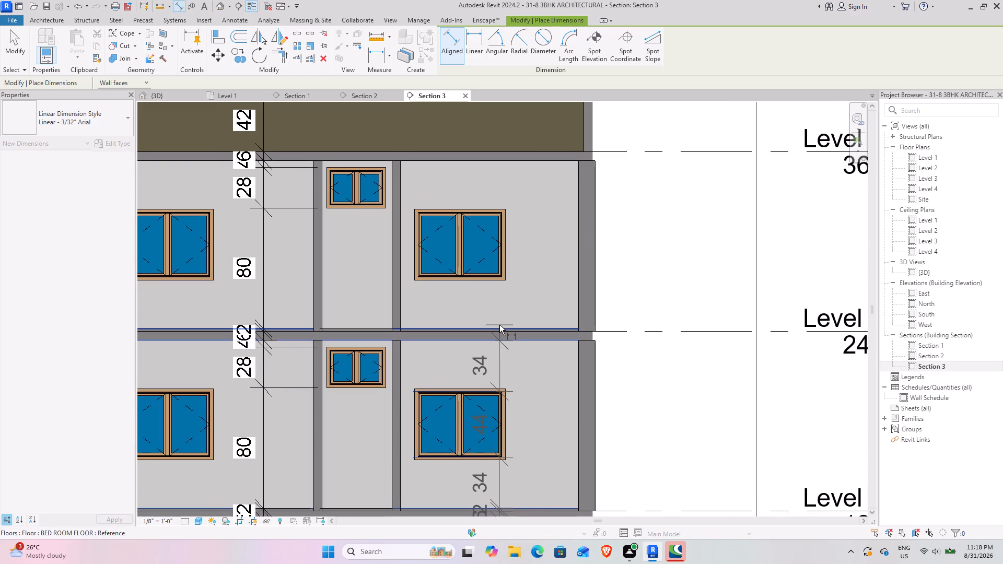
left_click(497, 333)
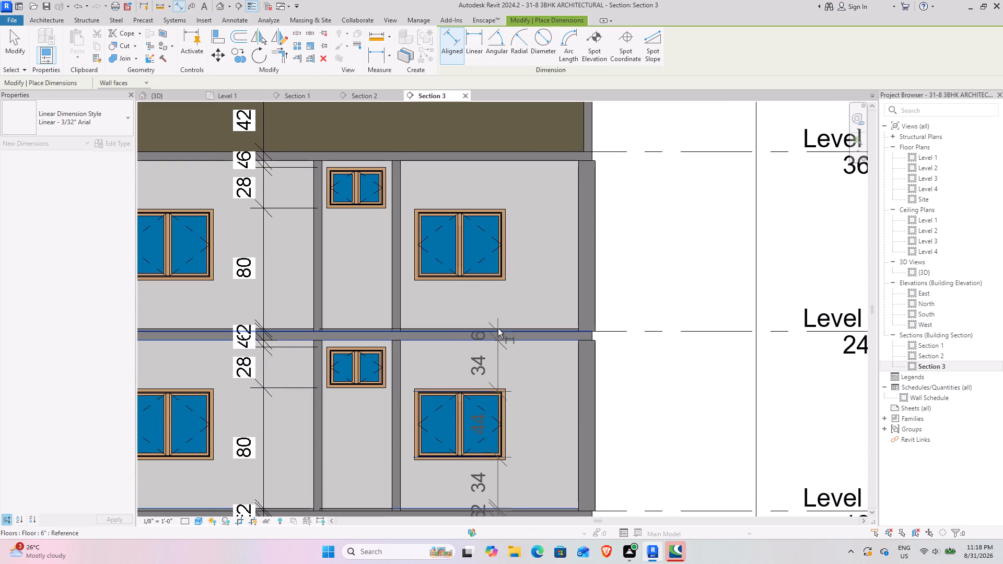
left_click(498, 325)
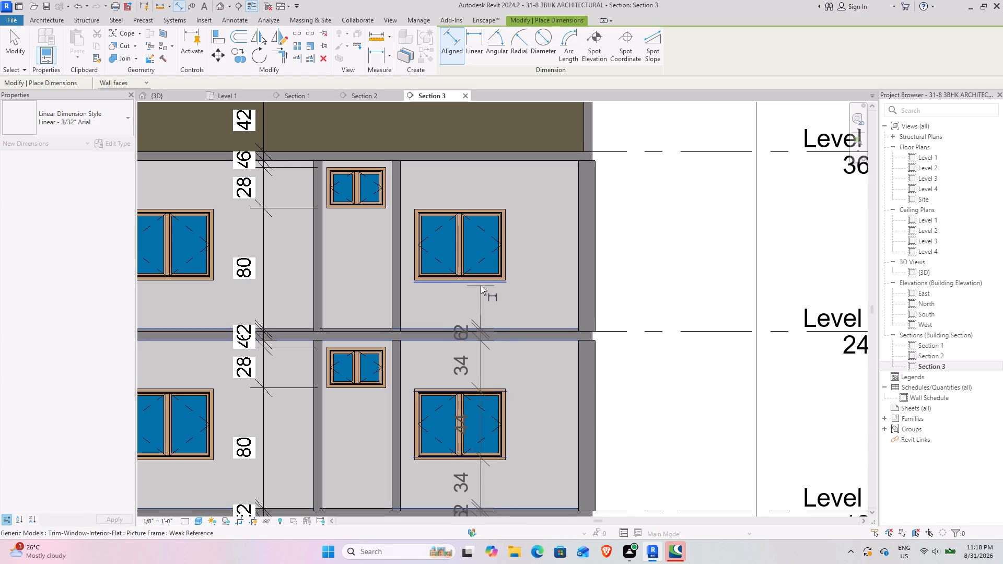
Extend the second chain through the Level 3 bedroom window's bottom and top, both faces of the roof slab, and the parapet top.
scroll(480, 286, "up", 7)
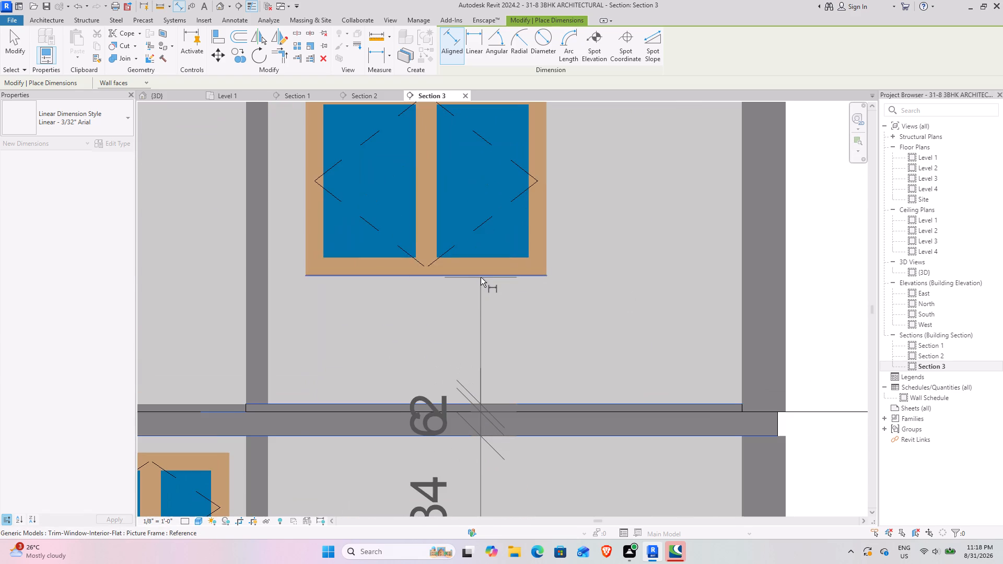
left_click(483, 275)
scroll(483, 212, "down", 5)
middle_click_drag(484, 217, 485, 271)
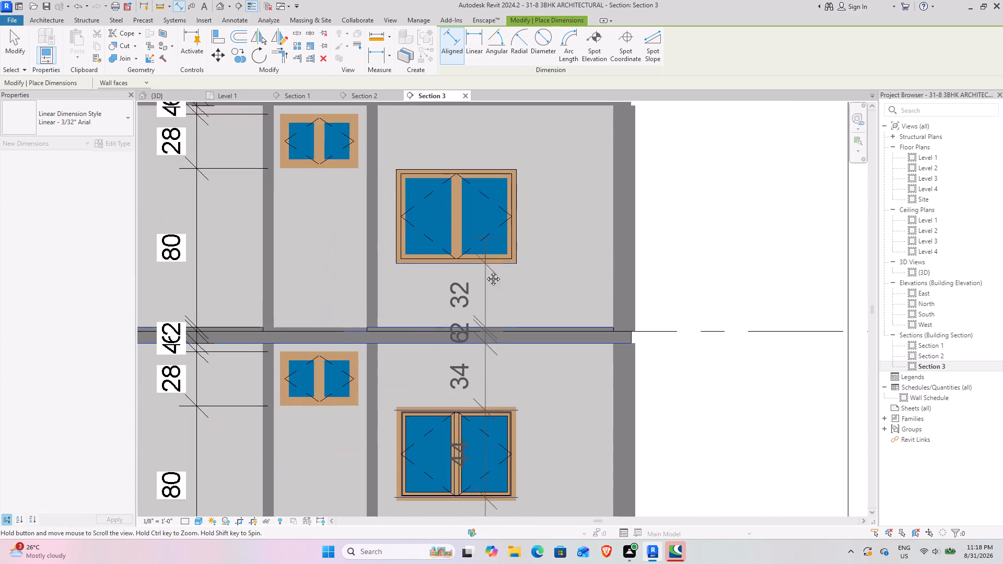
middle_click_drag(485, 271, 496, 373)
left_click(483, 303)
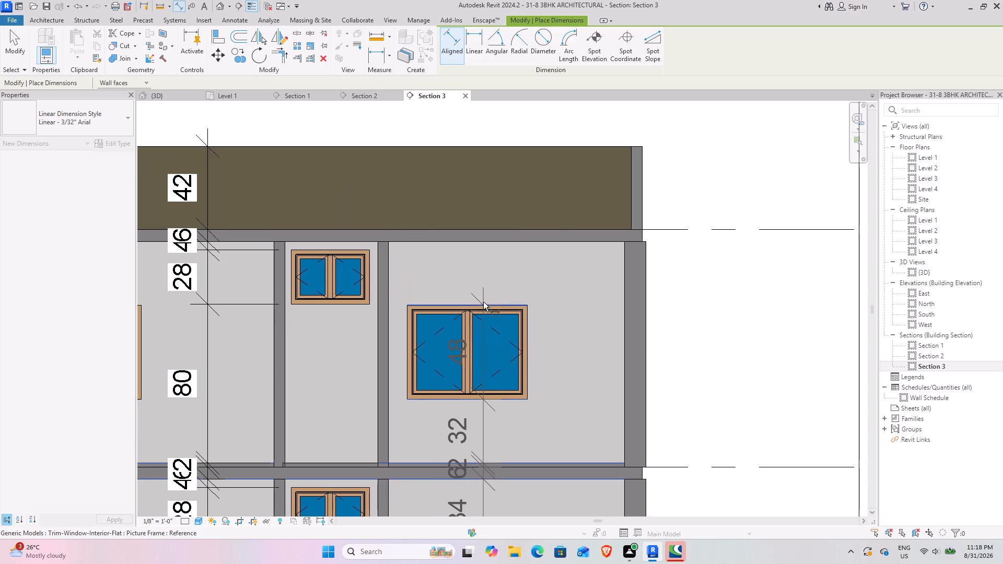
left_click(490, 243)
left_click(496, 231)
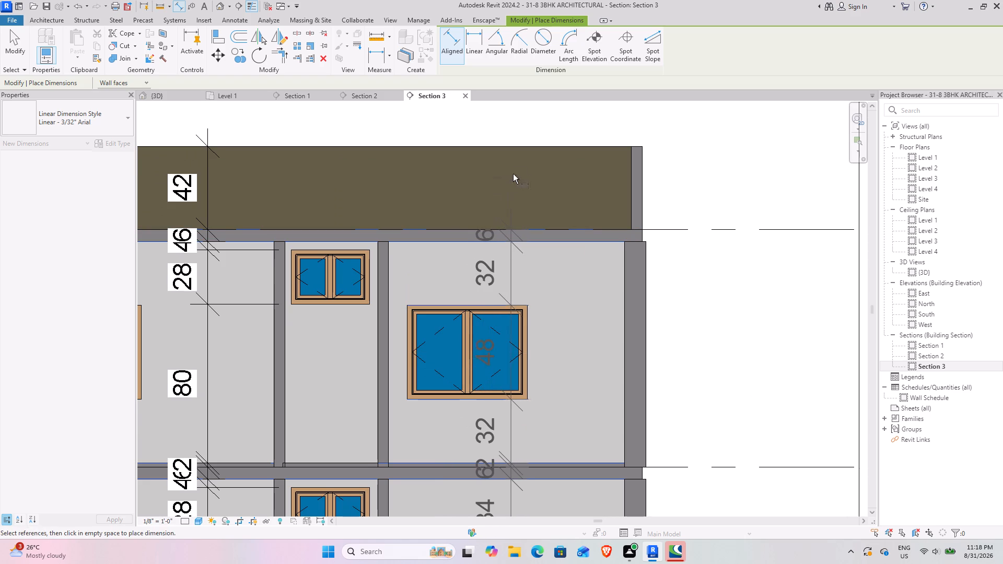
left_click(515, 148)
Add the top of the low ground-floor wall to the second chain and place the chain outside the building, before the level heads.
scroll(613, 257, "down", 3)
middle_click_drag(632, 274, 605, 241)
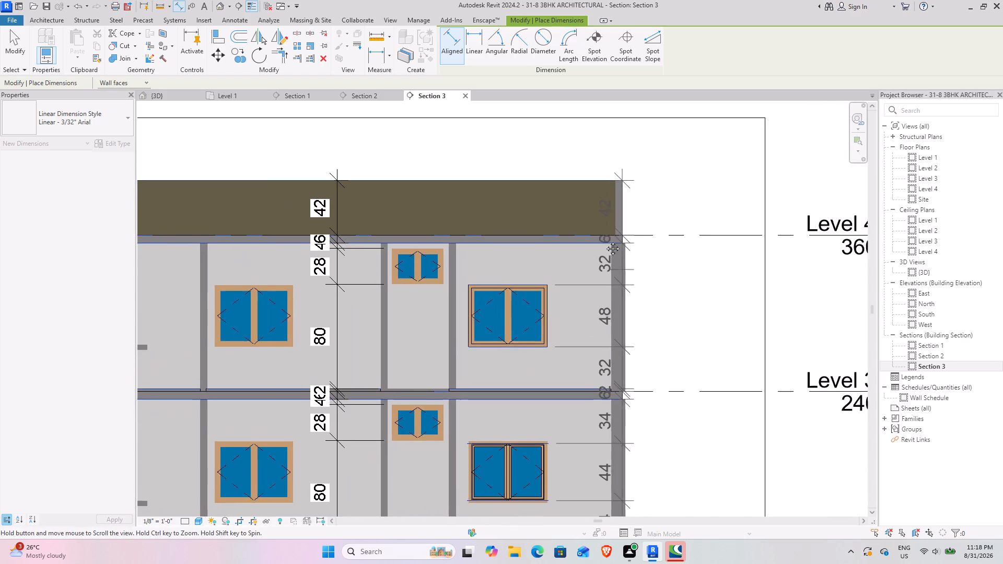
middle_click_drag(605, 241, 529, 121)
scroll(582, 162, "down", 2)
middle_click_drag(577, 162, 559, 131)
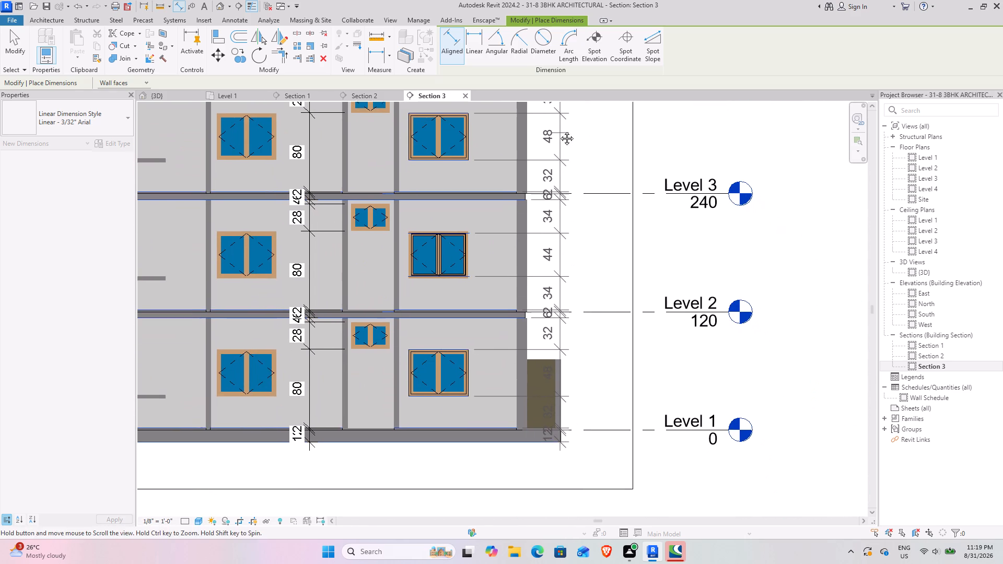
middle_click_drag(559, 131, 573, 132)
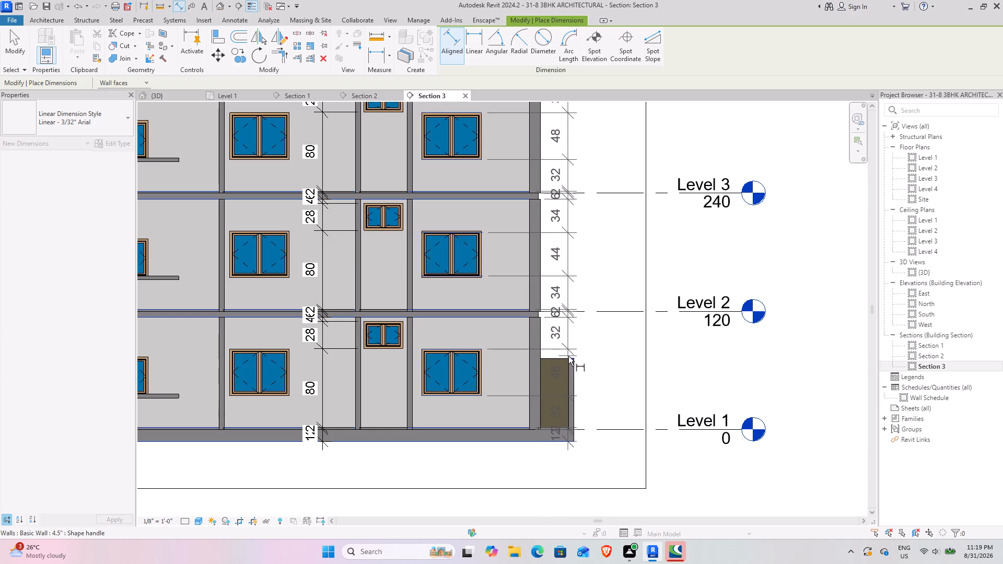
left_click(568, 356)
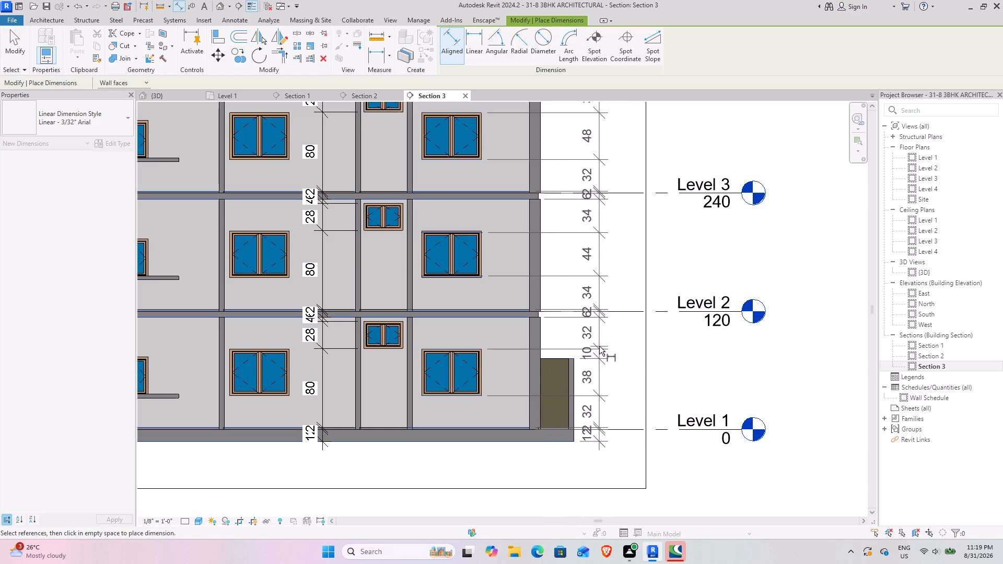
scroll(490, 230, "up", 3)
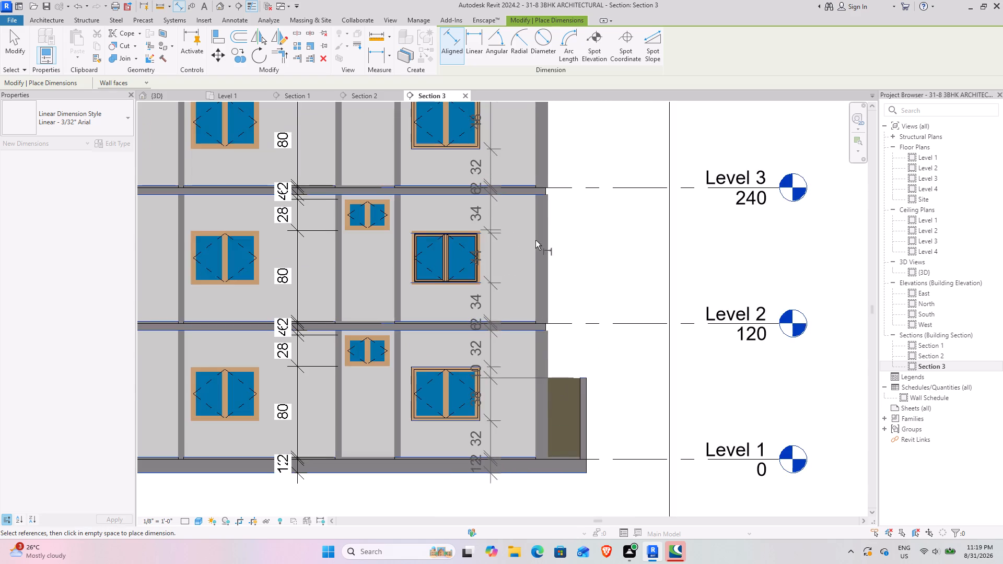
scroll(578, 275, "up", 3)
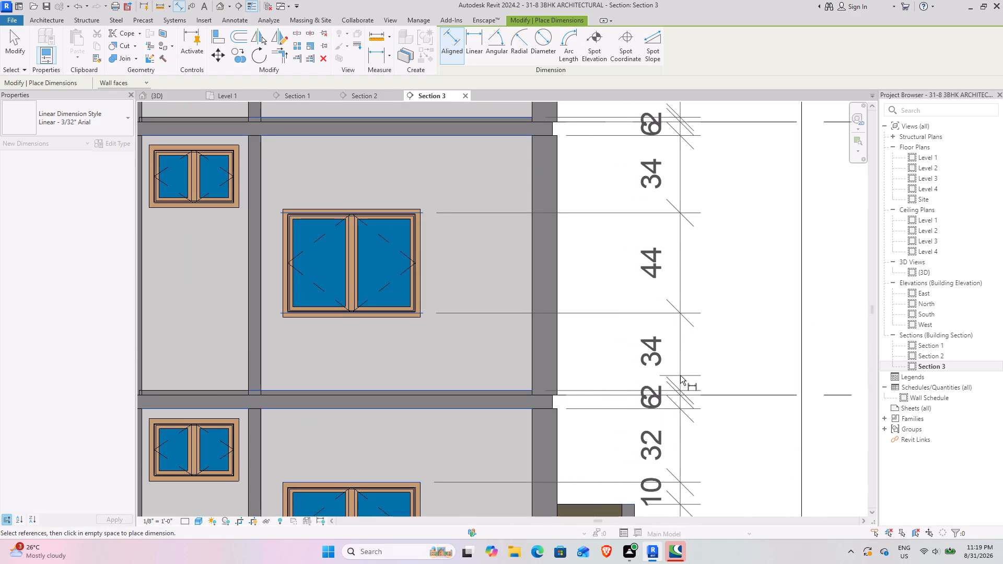
left_click(680, 375)
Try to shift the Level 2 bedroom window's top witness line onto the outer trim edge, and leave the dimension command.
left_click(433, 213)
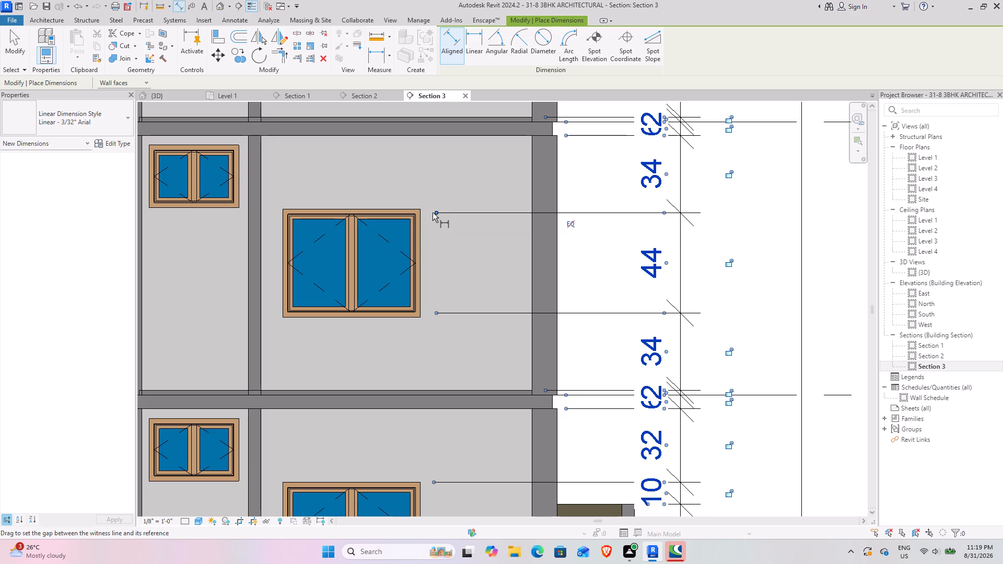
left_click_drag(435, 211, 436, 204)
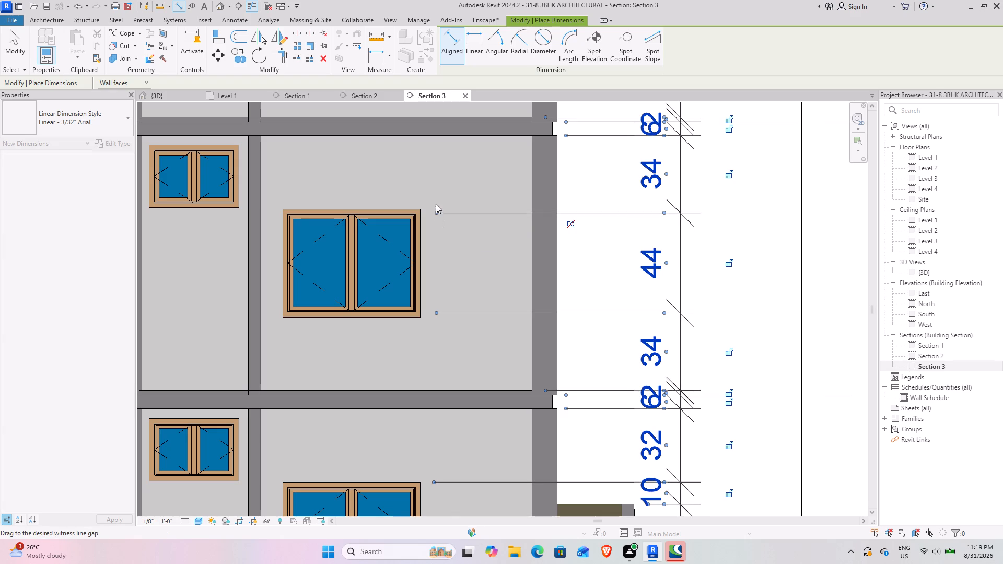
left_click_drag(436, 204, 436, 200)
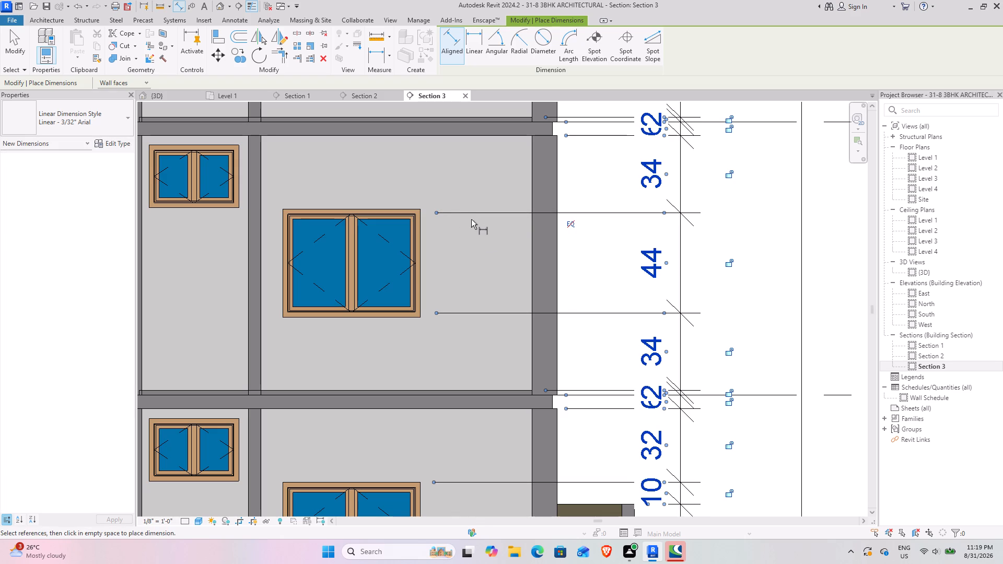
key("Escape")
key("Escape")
Move the outer chain's witness lines at the Level 2 bedroom window to the top and bottom outer trim edges.
left_click(653, 272)
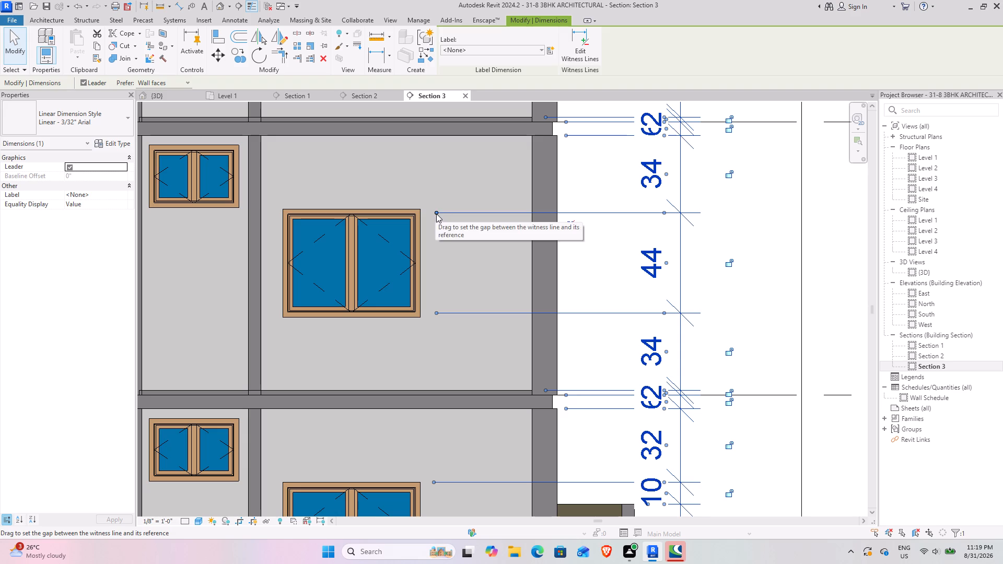
left_click_drag(436, 214, 436, 201)
left_click(435, 215)
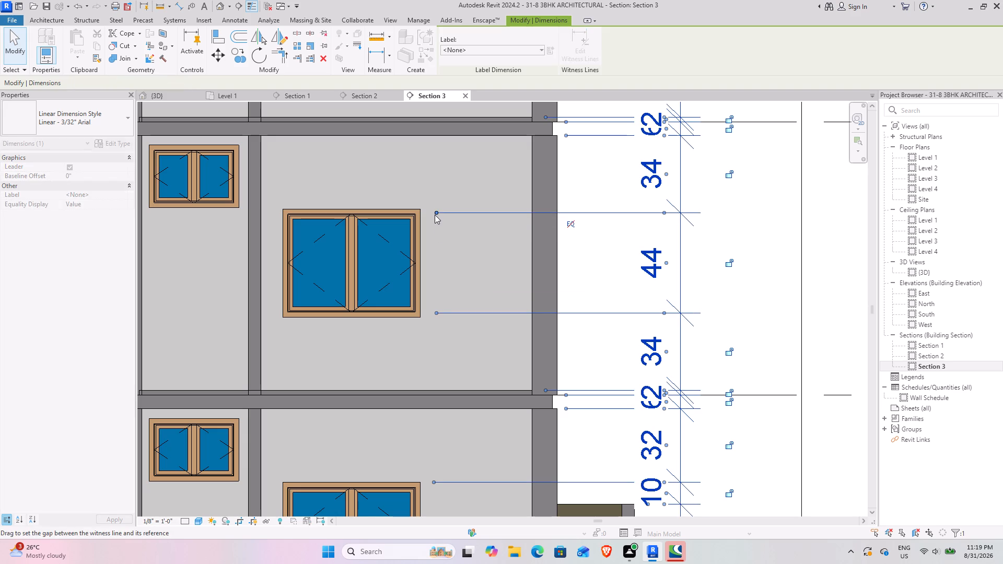
triple_click(435, 213)
left_click(435, 213)
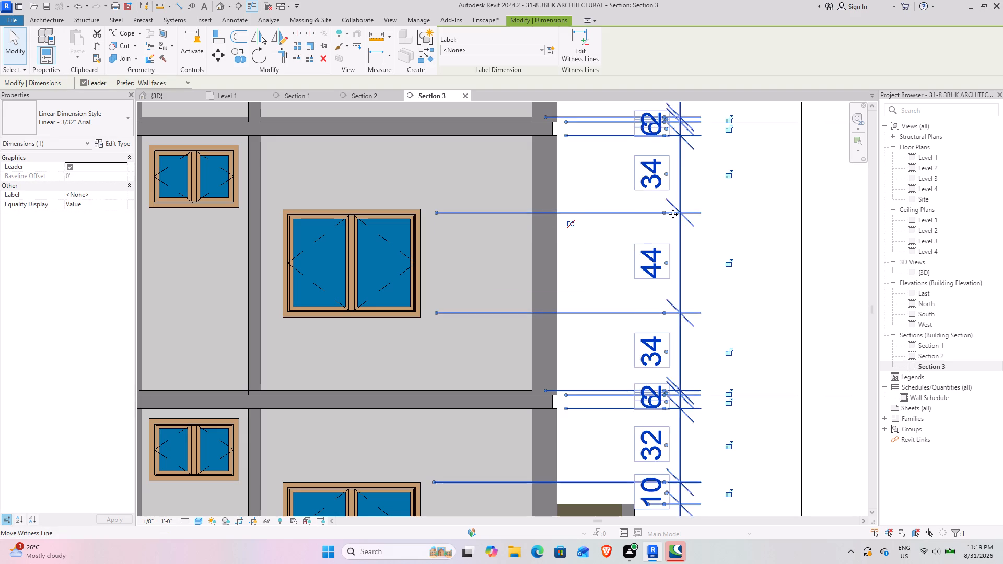
left_click(665, 211)
left_click(664, 211)
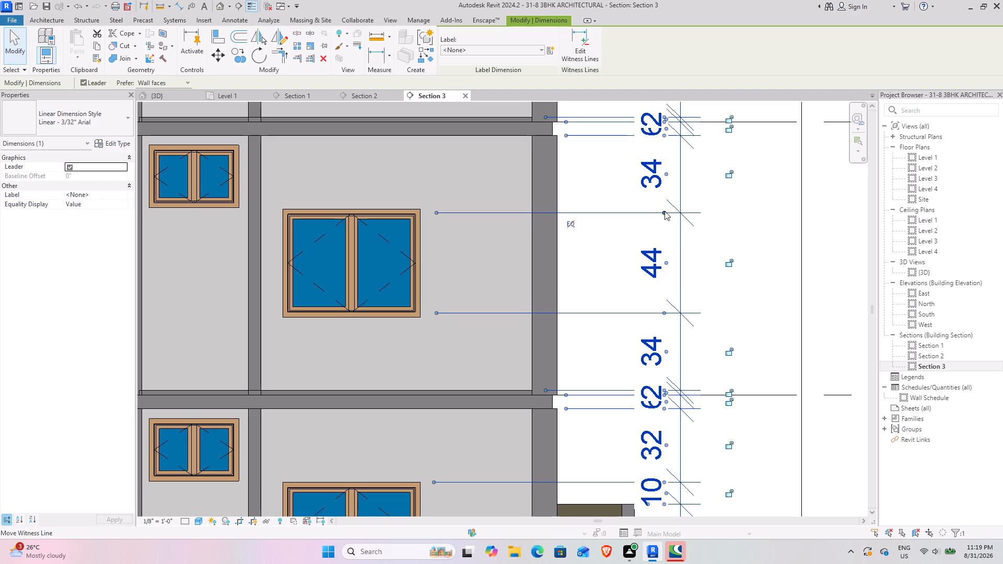
left_click_drag(664, 211, 386, 210)
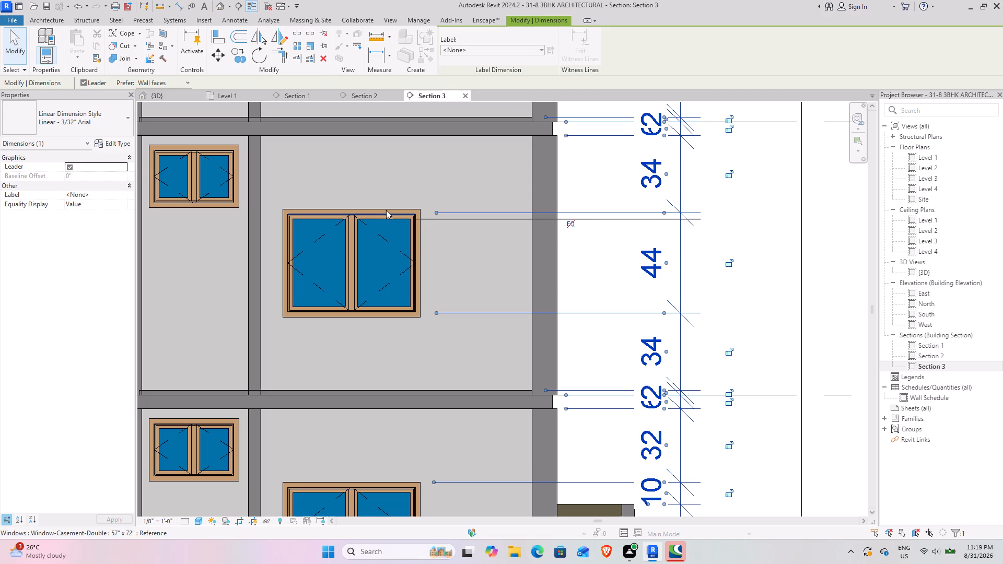
left_click_drag(386, 210, 385, 205)
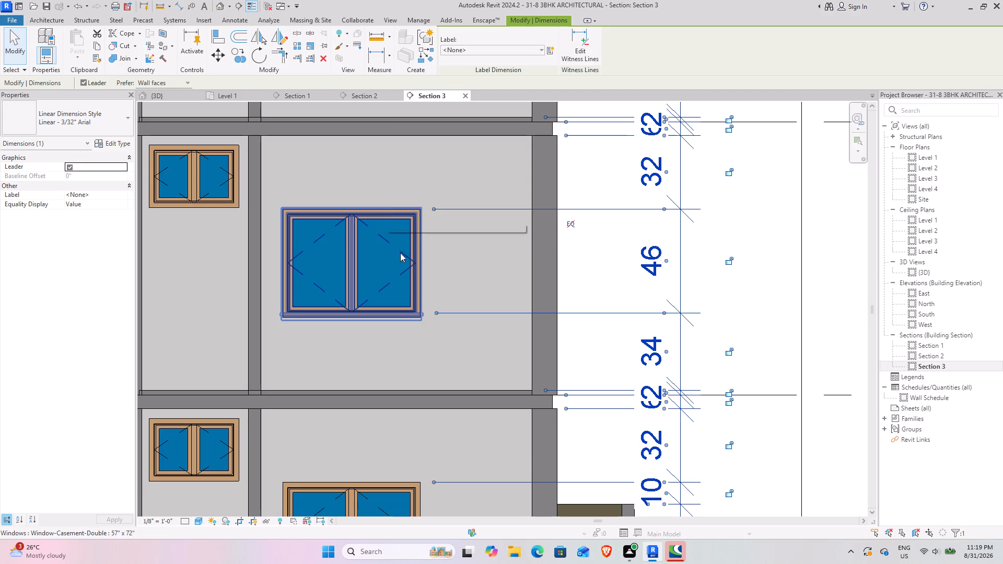
left_click(609, 314)
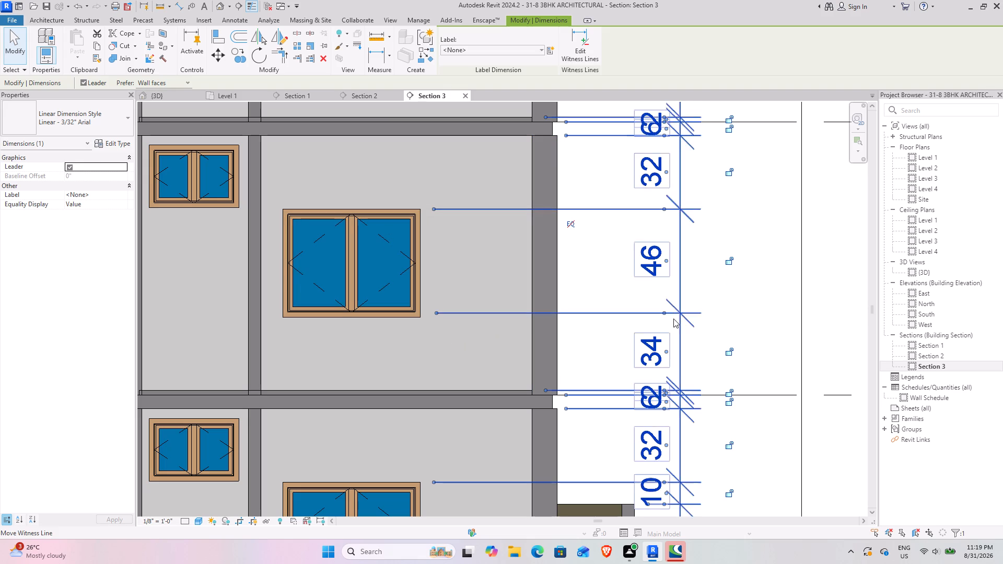
left_click_drag(667, 312, 385, 322)
scroll(601, 314, "down", 9)
middle_click_drag(631, 345, 591, 330)
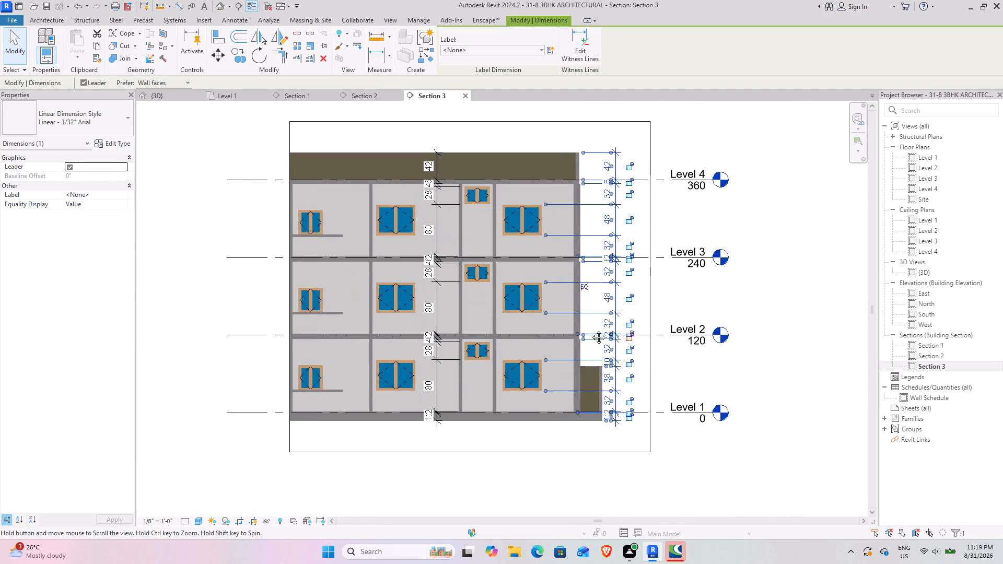
middle_click_drag(591, 330, 491, 296)
key("Escape")
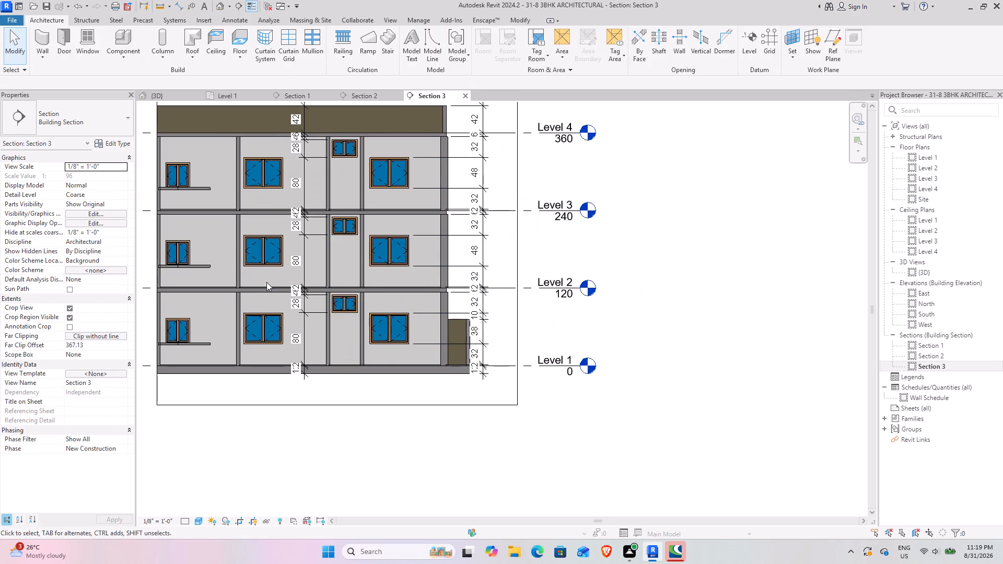
Examine the dimension chains across the section, especially around the Level 2 bedroom and toilet windows.
middle_click_drag(272, 338, 341, 354)
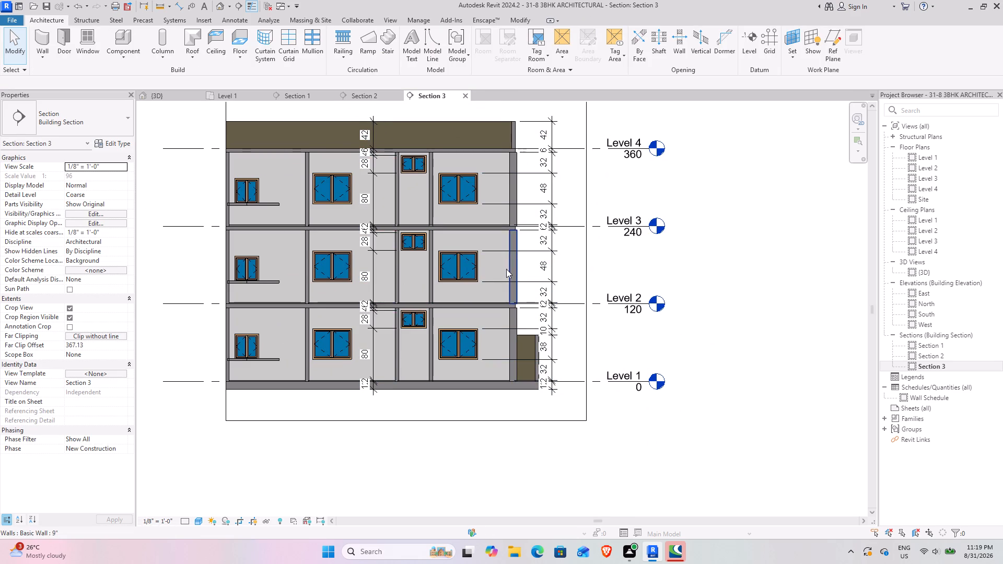
scroll(506, 269, "up", 3)
scroll(416, 309, "up", 3)
middle_click_drag(547, 260, 520, 260)
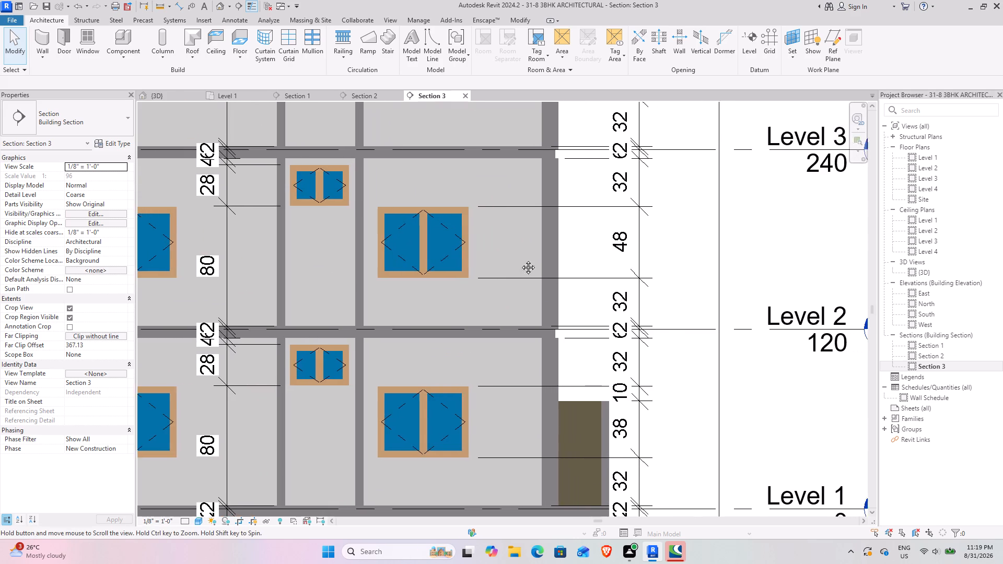
middle_click_drag(520, 260, 471, 290)
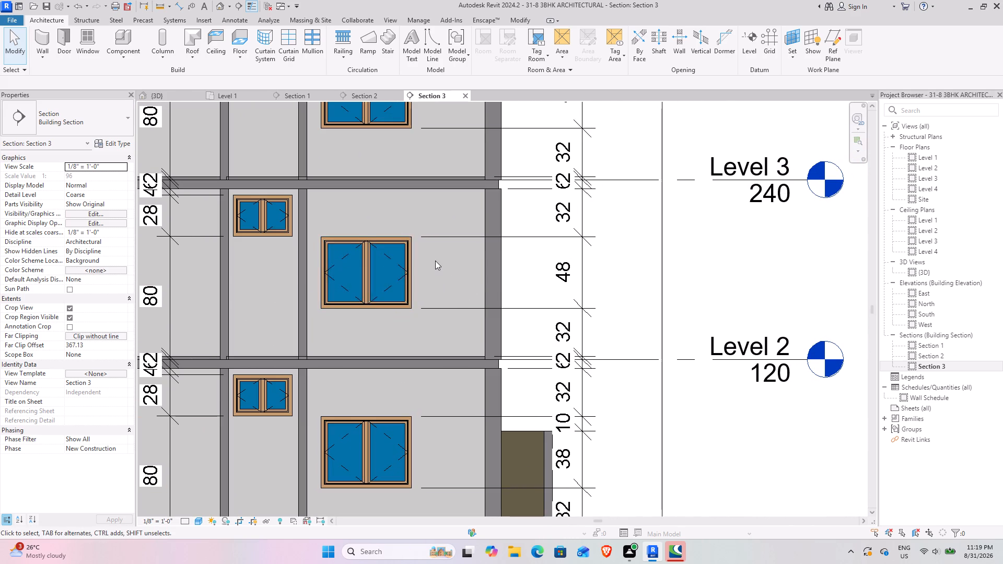
scroll(435, 261, "down", 4)
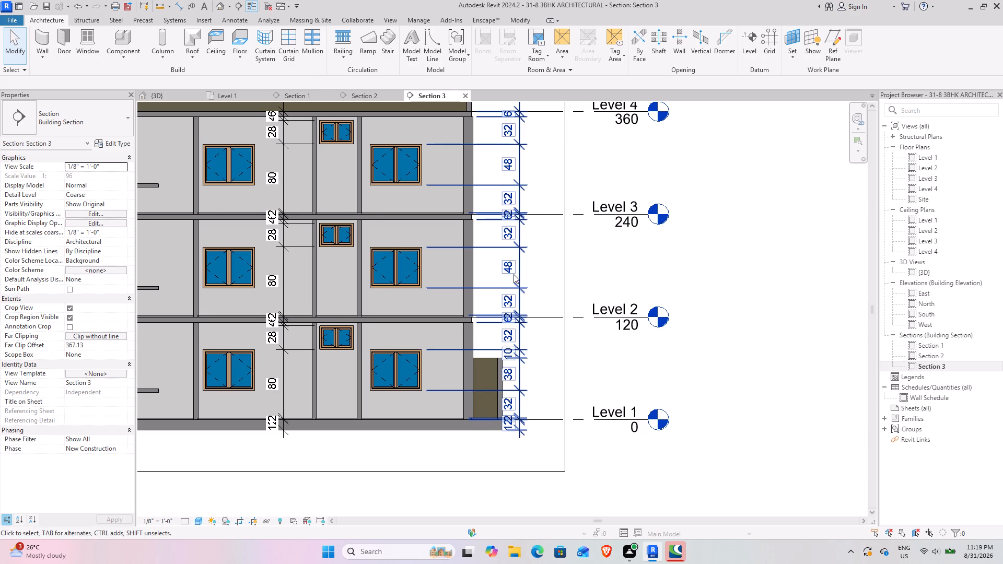
scroll(509, 274, "up", 3)
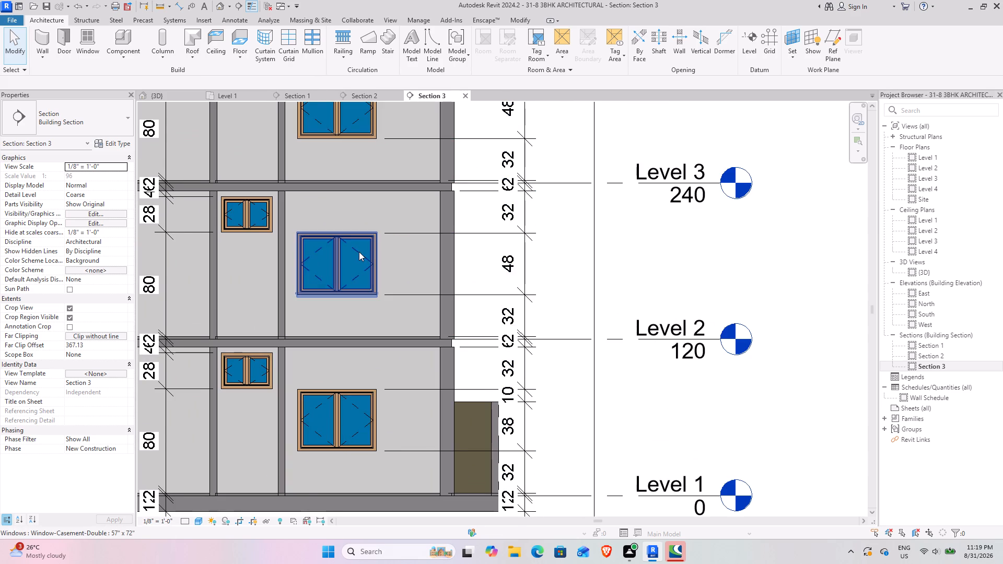
middle_click_drag(361, 252, 394, 252)
scroll(394, 252, "up", 4)
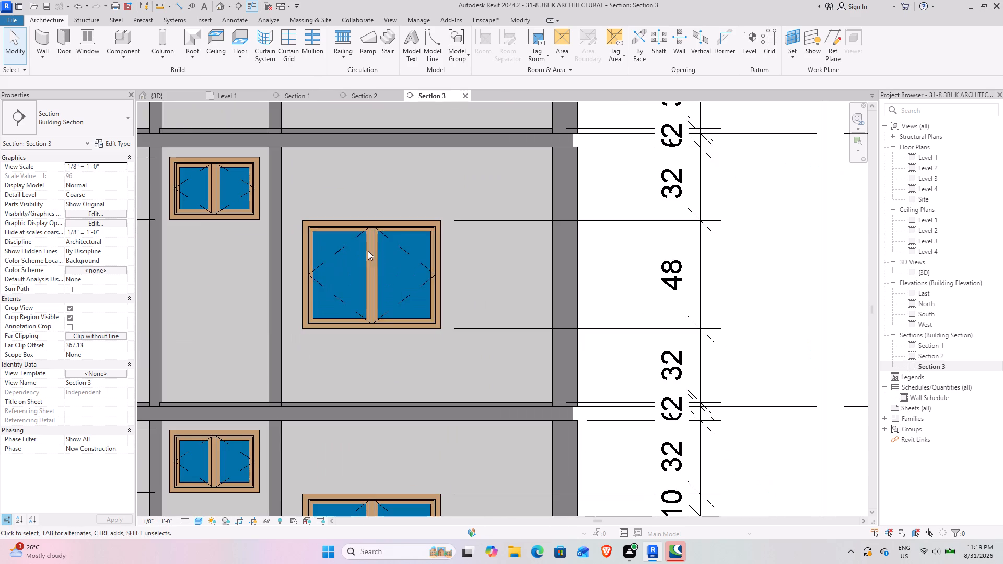
scroll(402, 263, "down", 9)
middle_click_drag(278, 273, 438, 274)
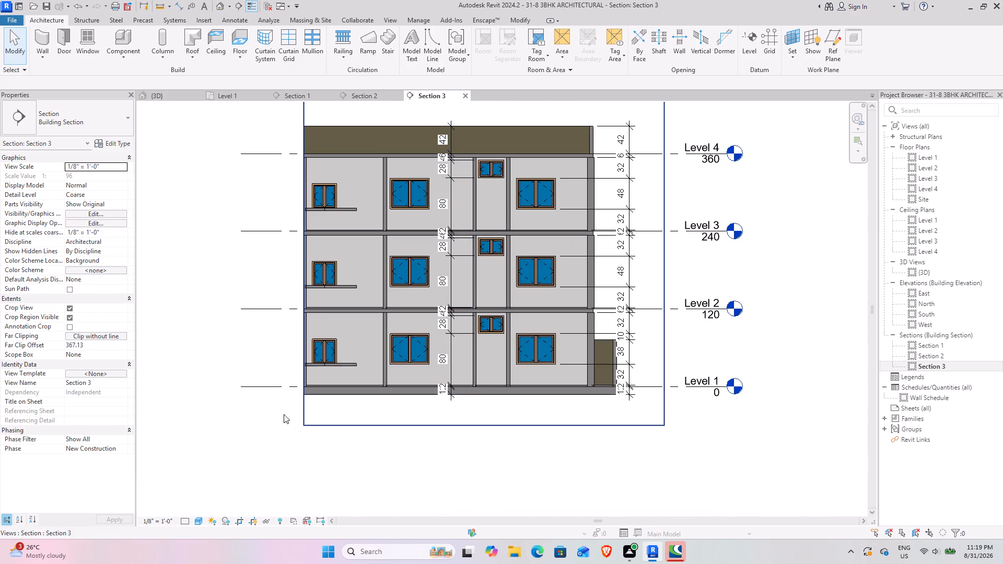
Set the Section 3 view scale to 1/4" = 1'-0".
left_click(160, 523)
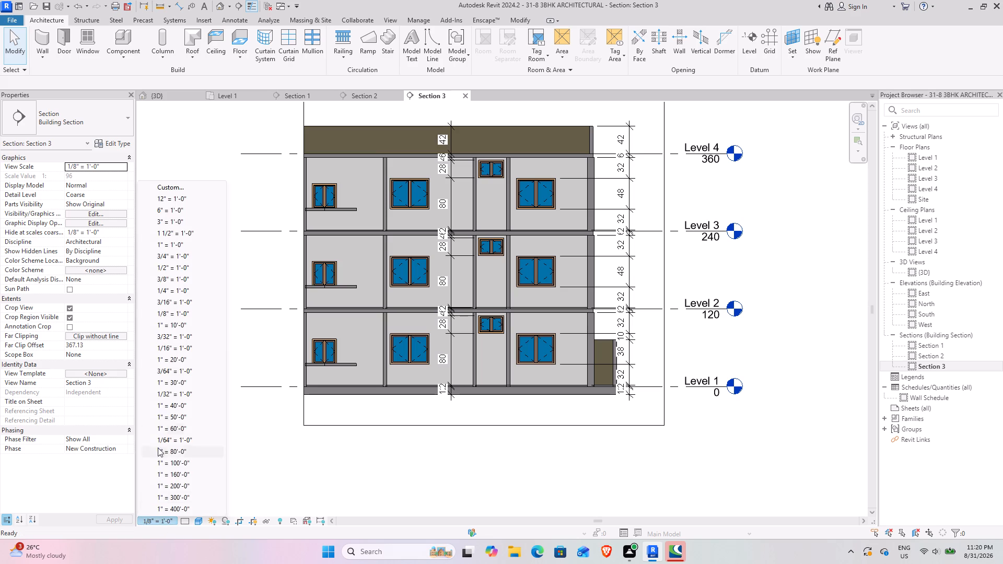
left_click(182, 293)
left_click(747, 406)
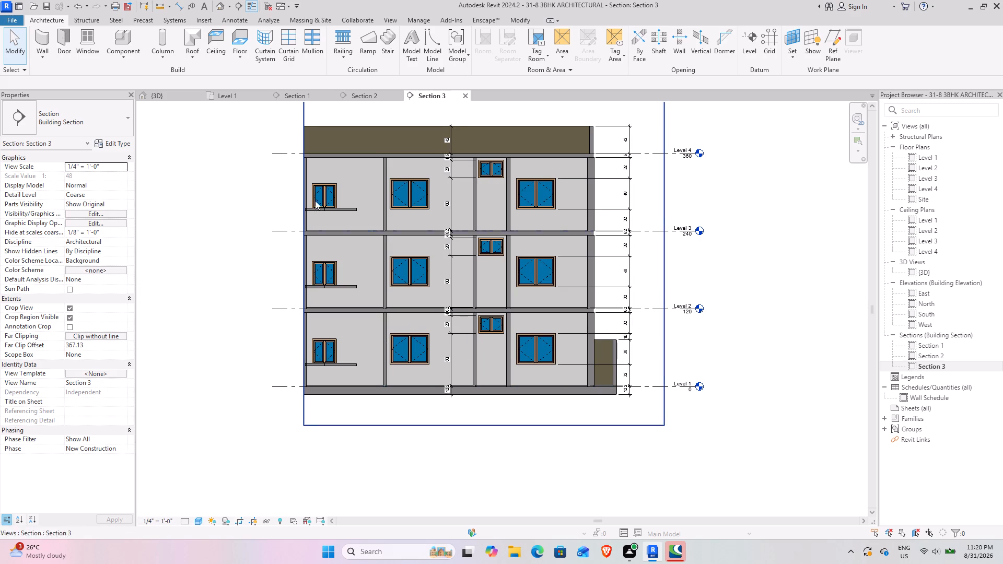
Create a new sheet with the E1 30x42 Horizontal titleblock.
double_click(917, 412)
right_click(916, 413)
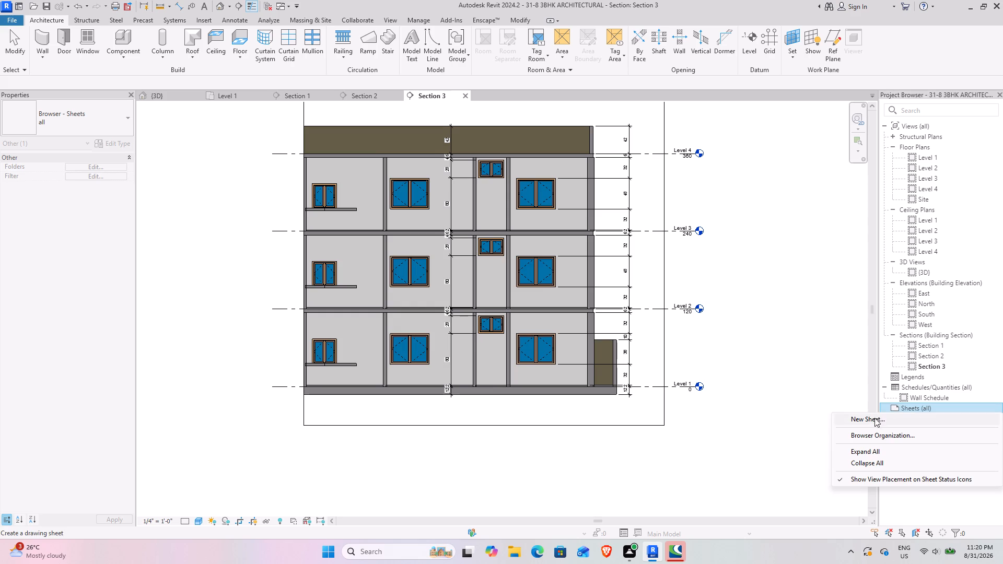
left_click(874, 418)
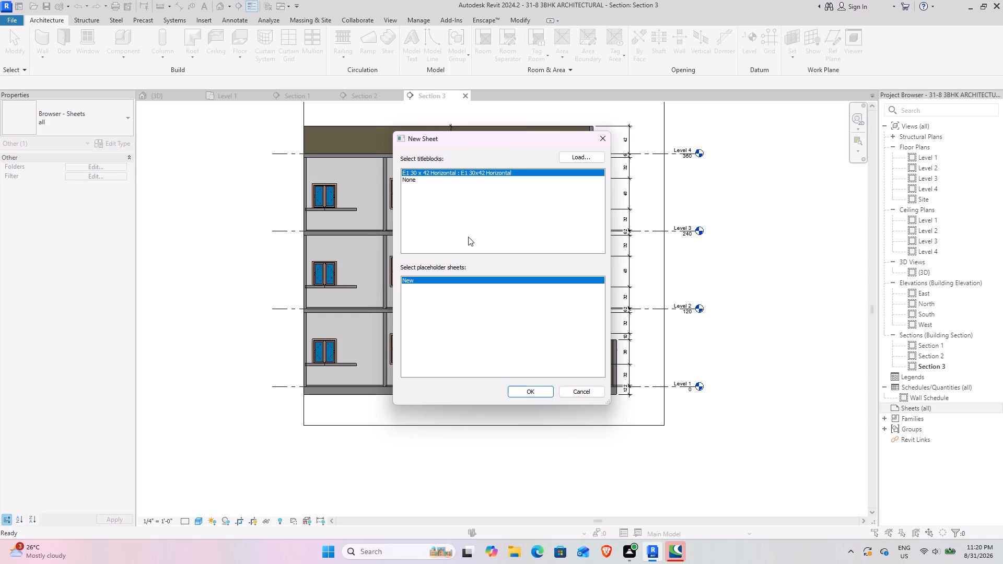
left_click(520, 390)
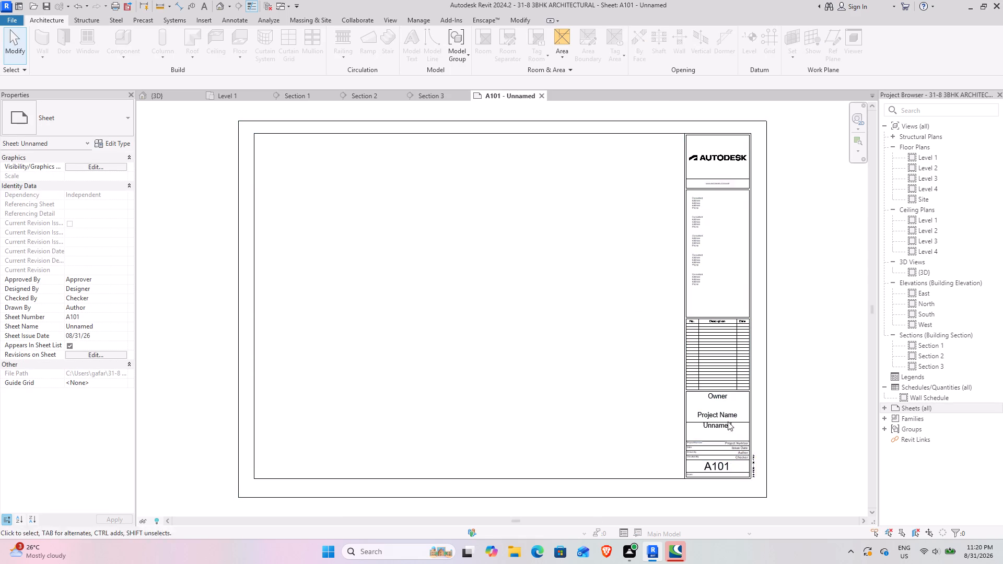
Examine the titleblock on sheet A101, including its revision table, owner, project name and sheet information fields.
double_click(726, 155)
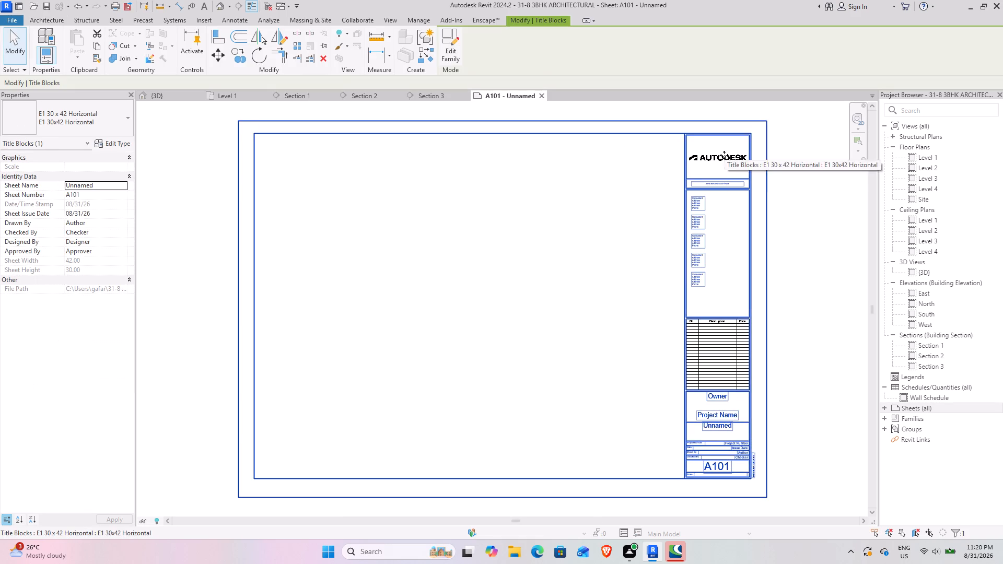
left_click(813, 215)
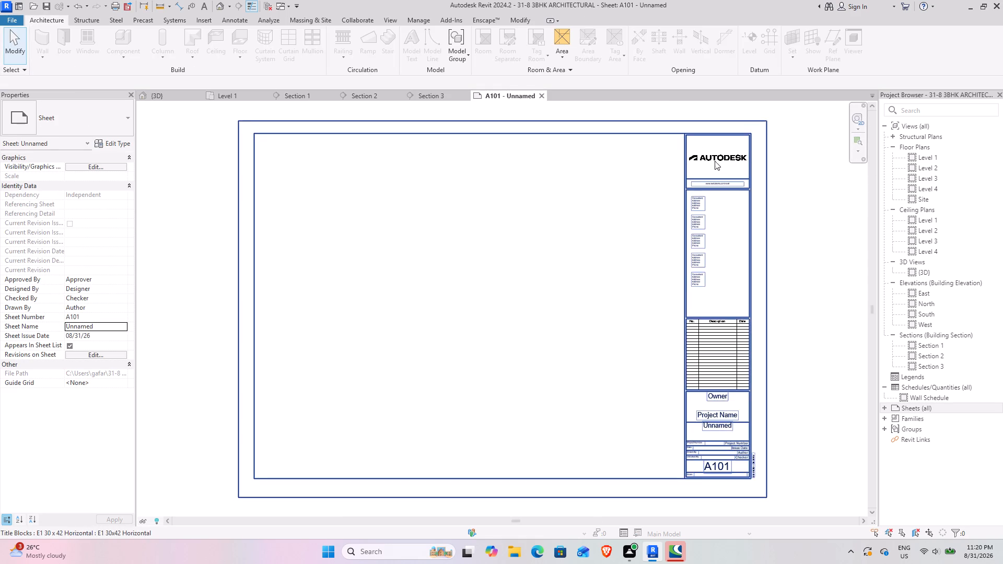
middle_click_drag(734, 319, 535, 229)
scroll(539, 227, "up", 8)
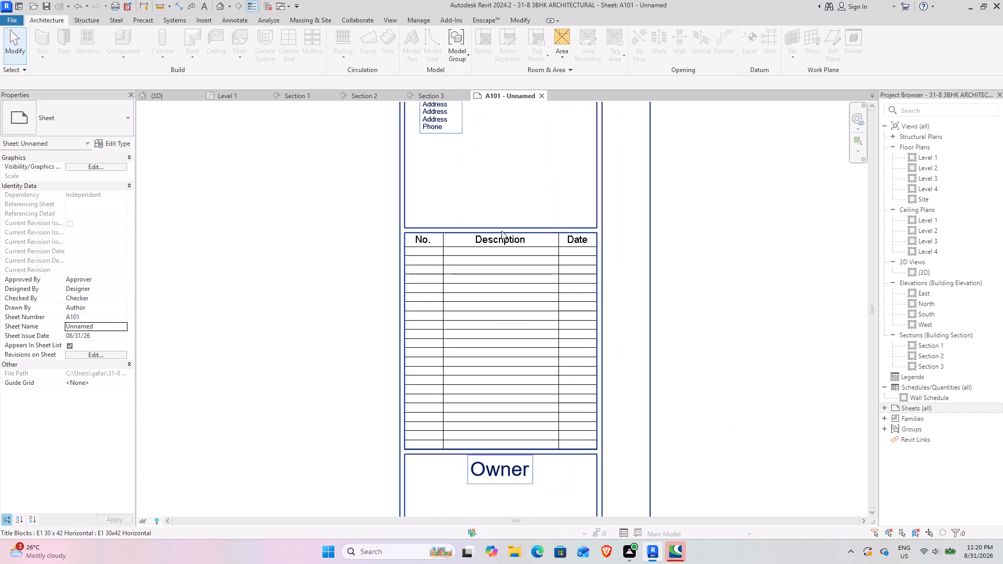
scroll(426, 292, "down", 4)
middle_click_drag(426, 299, 488, 191)
left_click(526, 290)
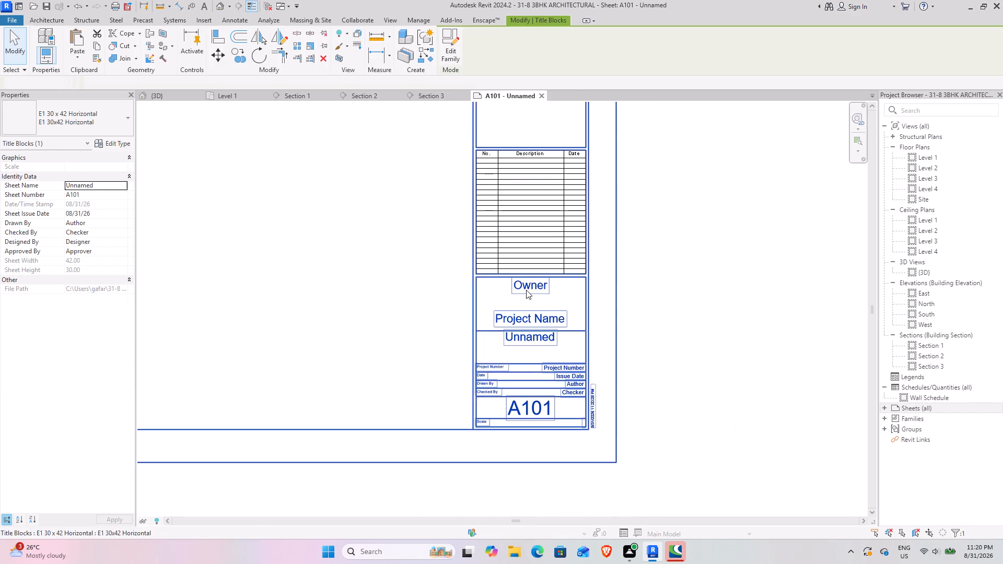
left_click(537, 287)
scroll(650, 299, "down", 4)
left_click(722, 307)
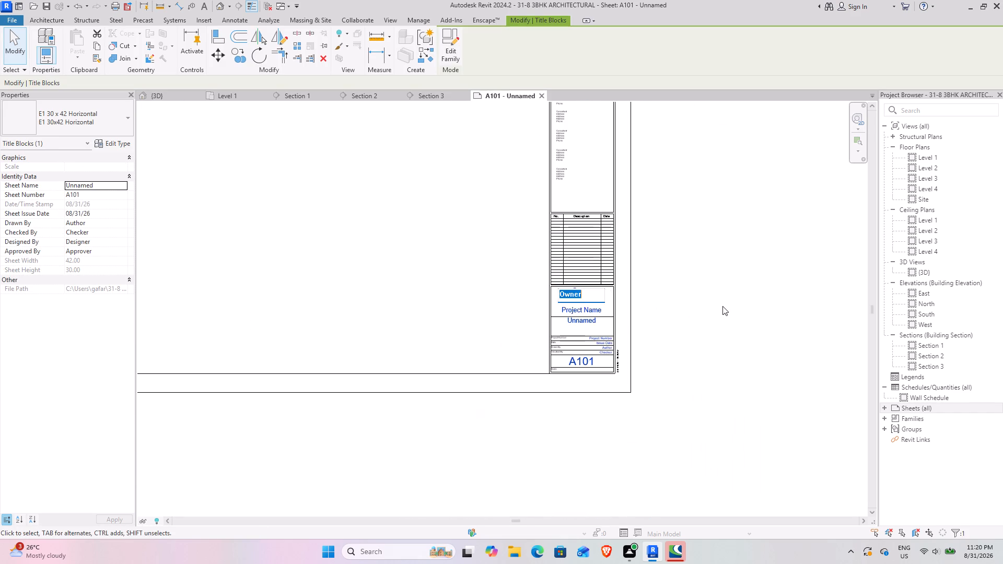
scroll(399, 221, "down", 4)
middle_click_drag(404, 227, 497, 319)
scroll(496, 319, "up", 2)
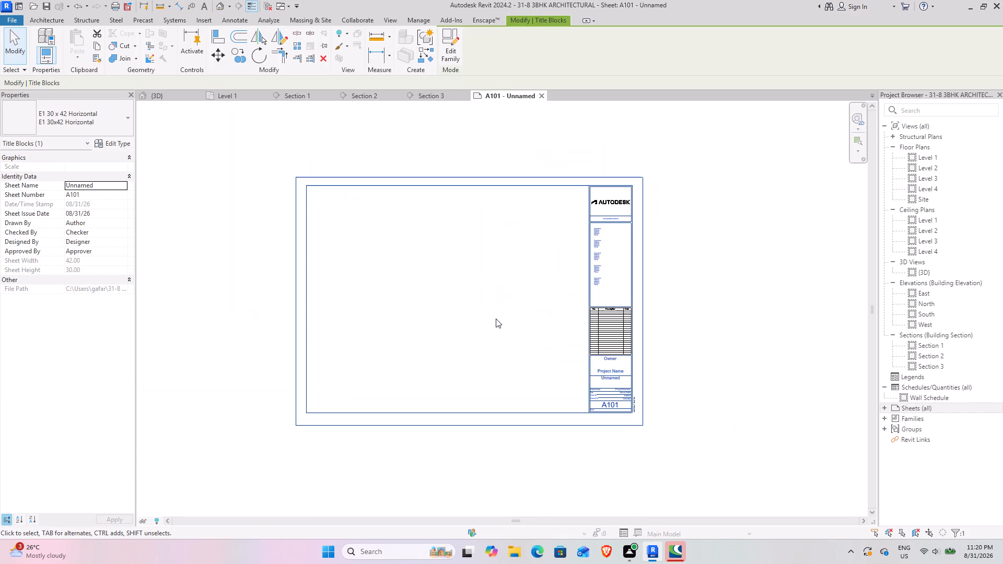
scroll(496, 316, "up", 1)
Place the Section 1 view on sheet A101, in the upper-left part of the drawing area.
left_click_drag(930, 345, 906, 339)
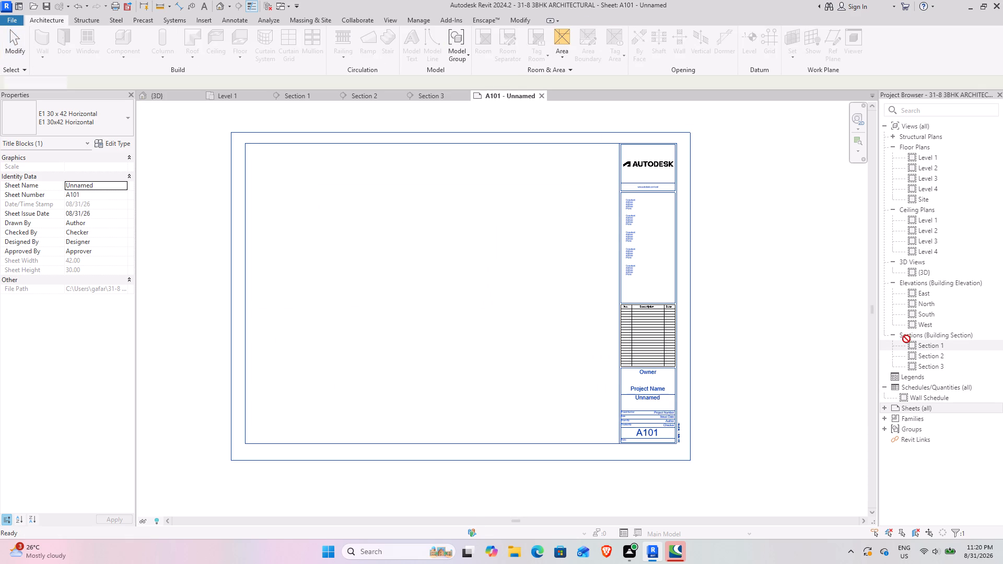
left_click_drag(906, 339, 288, 171)
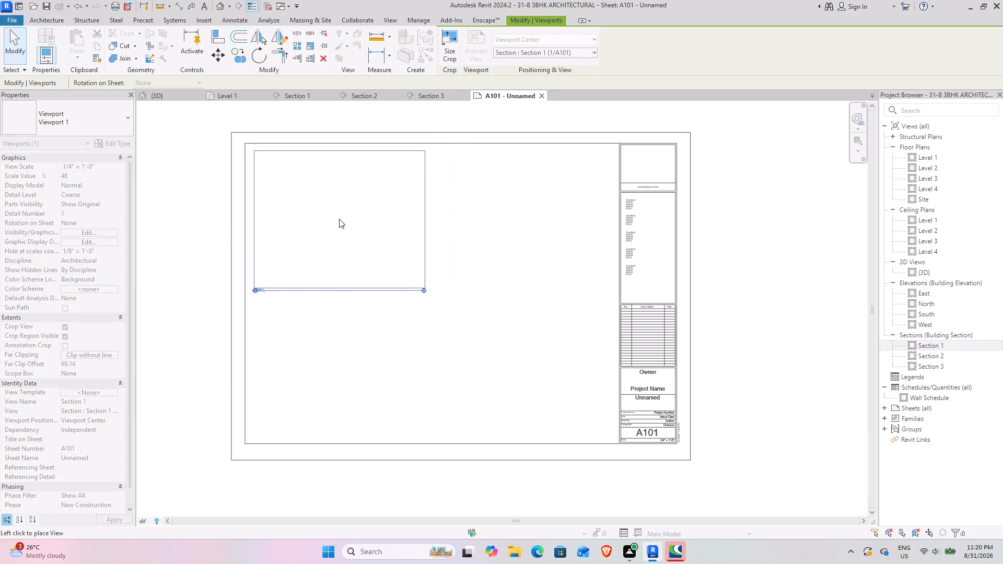
left_click(335, 216)
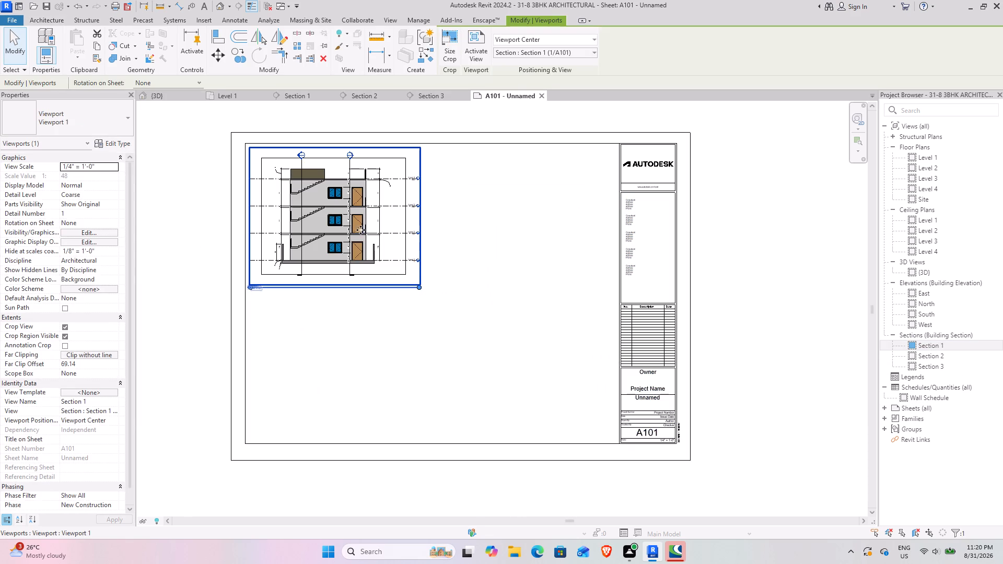
Examine the placed Section 1 viewport, checking its dimensions and the view title with its scale label.
scroll(333, 236, "up", 8)
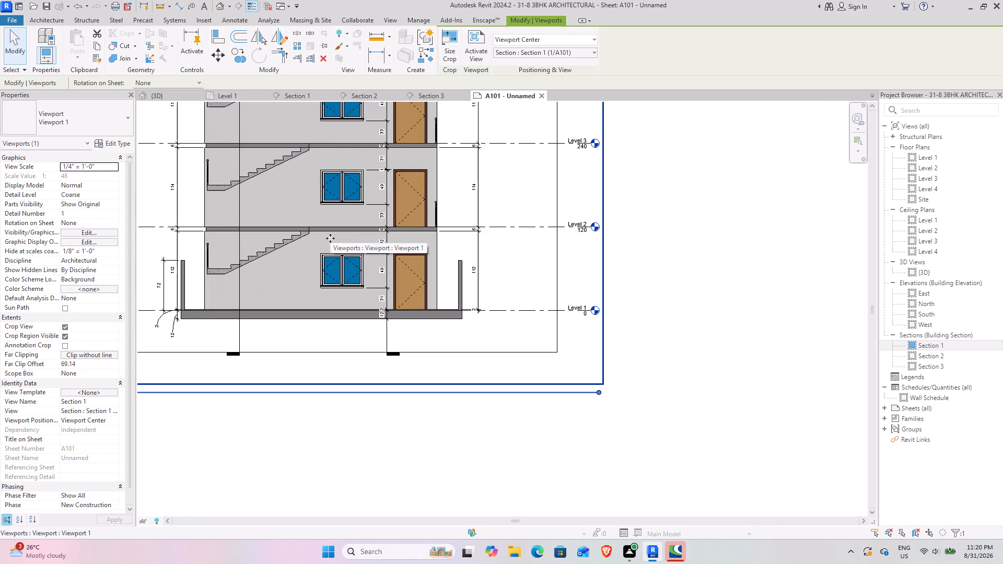
scroll(330, 238, "down", 2)
middle_click_drag(307, 224, 314, 296)
scroll(314, 296, "down", 4)
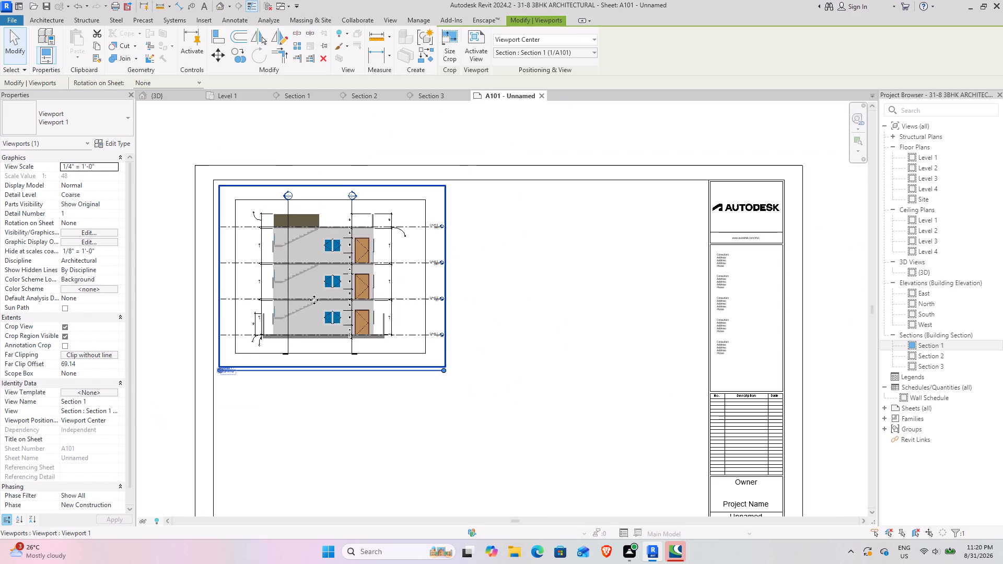
middle_click_drag(330, 325, 339, 246)
left_click(183, 342)
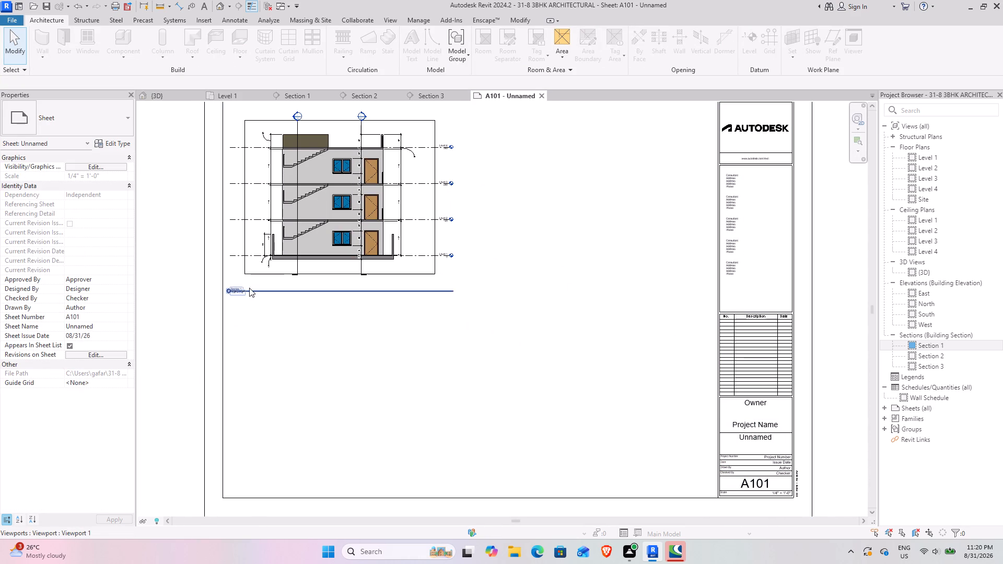
scroll(246, 287, "up", 13)
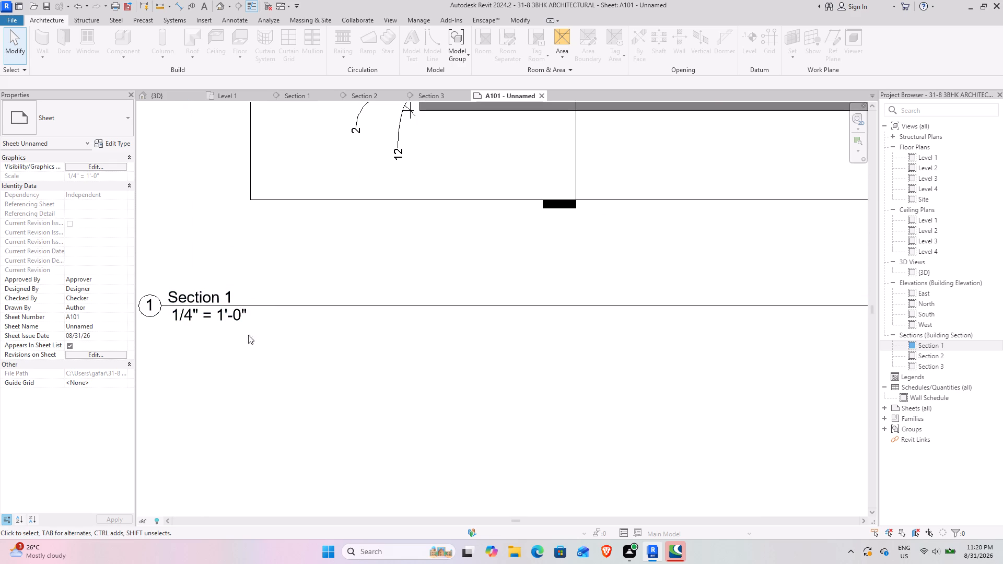
scroll(342, 254, "down", 13)
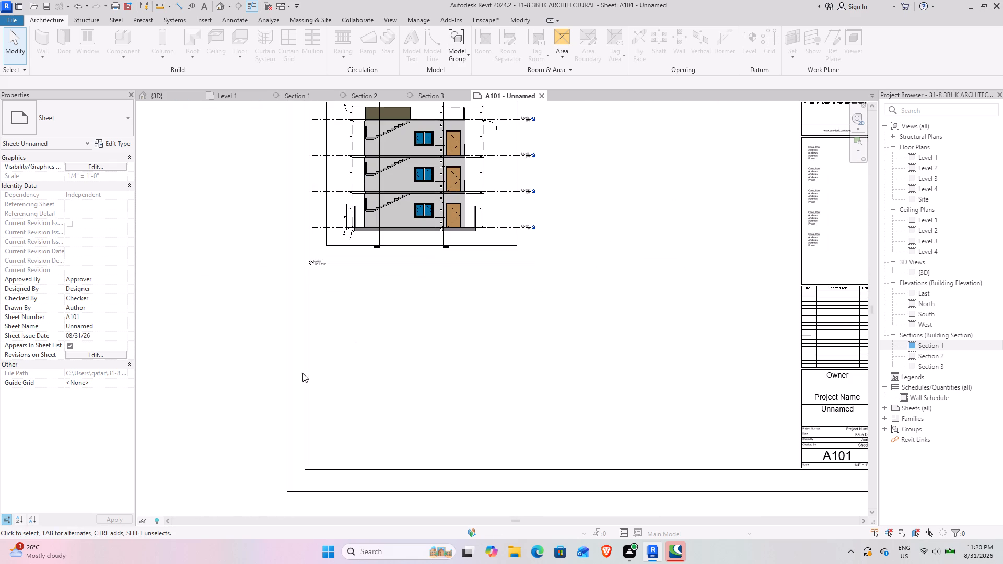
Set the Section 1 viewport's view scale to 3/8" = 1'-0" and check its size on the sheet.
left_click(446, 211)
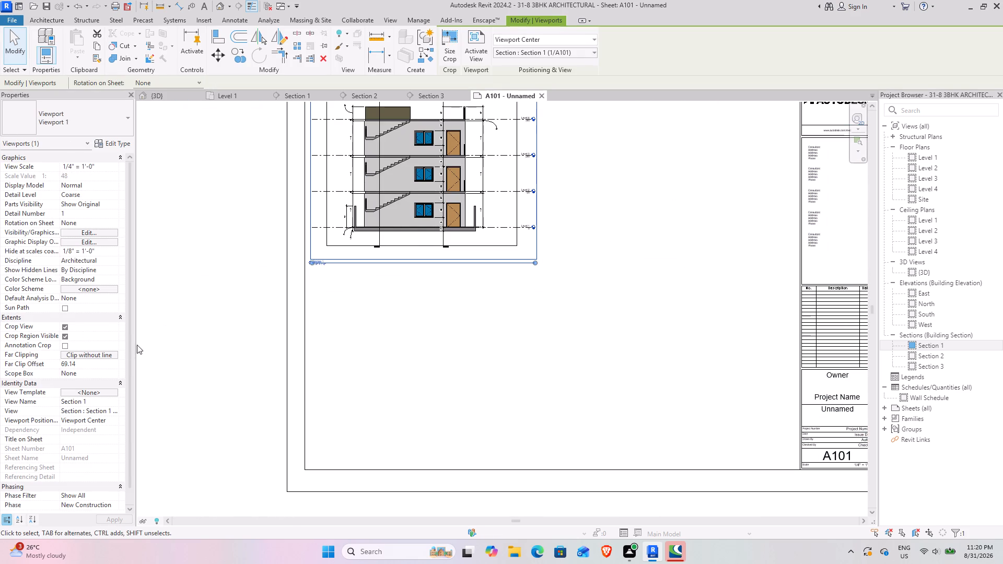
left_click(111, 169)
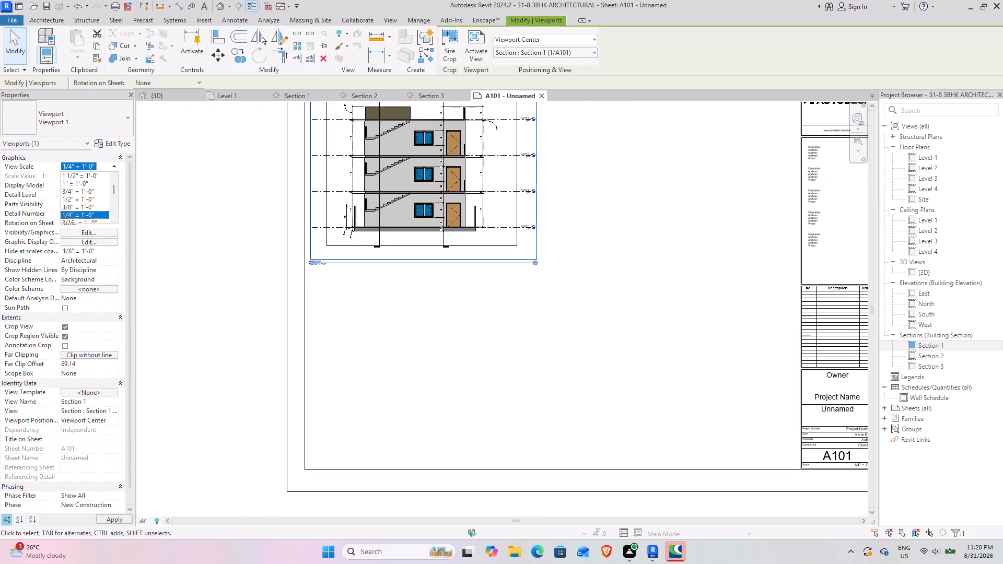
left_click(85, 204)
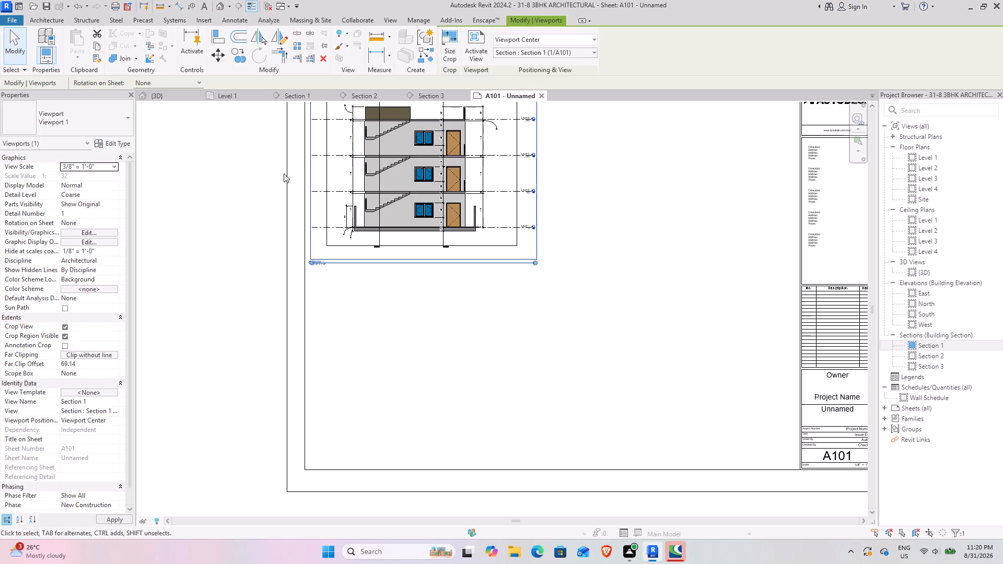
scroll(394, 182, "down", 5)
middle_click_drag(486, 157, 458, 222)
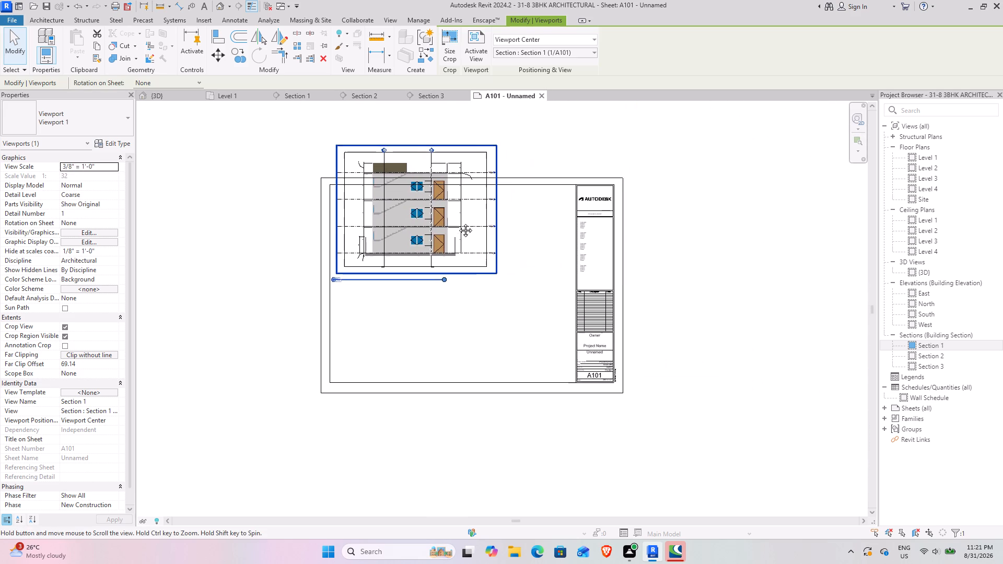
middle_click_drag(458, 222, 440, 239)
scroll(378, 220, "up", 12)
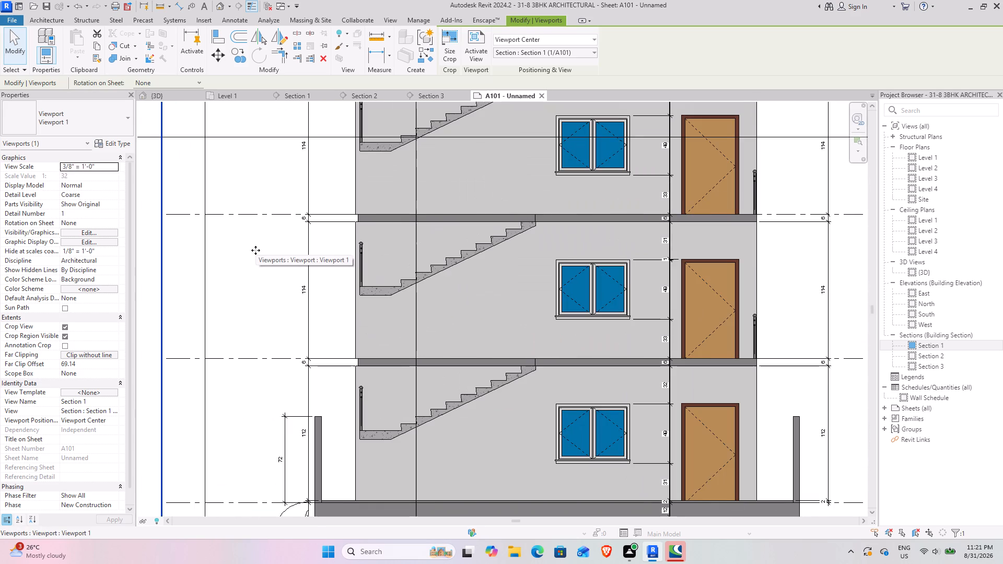
Set the Section 1 viewport's view scale to 1" = 1'-0" and check how it fits the sheet.
left_click(100, 167)
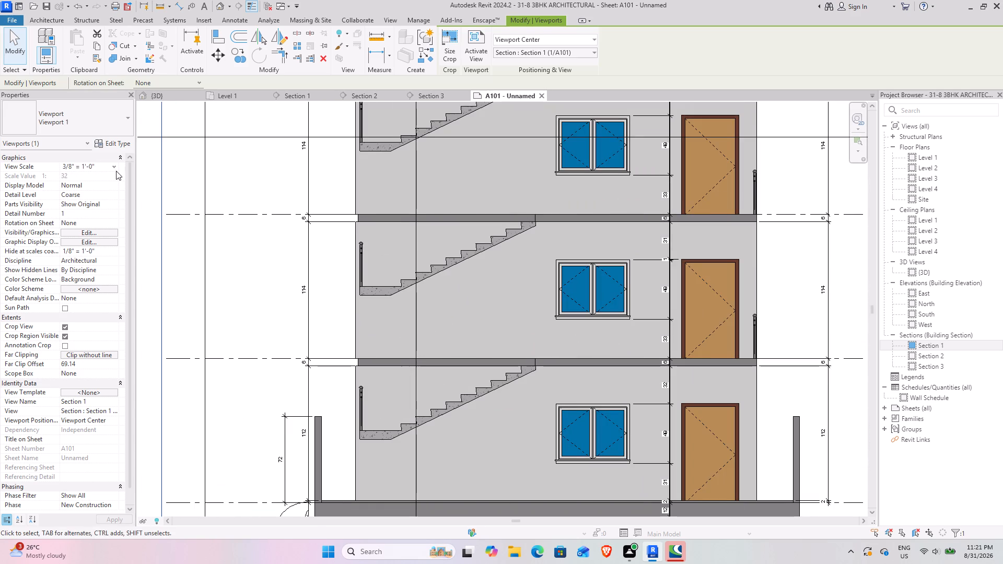
left_click(113, 167)
left_click(114, 166)
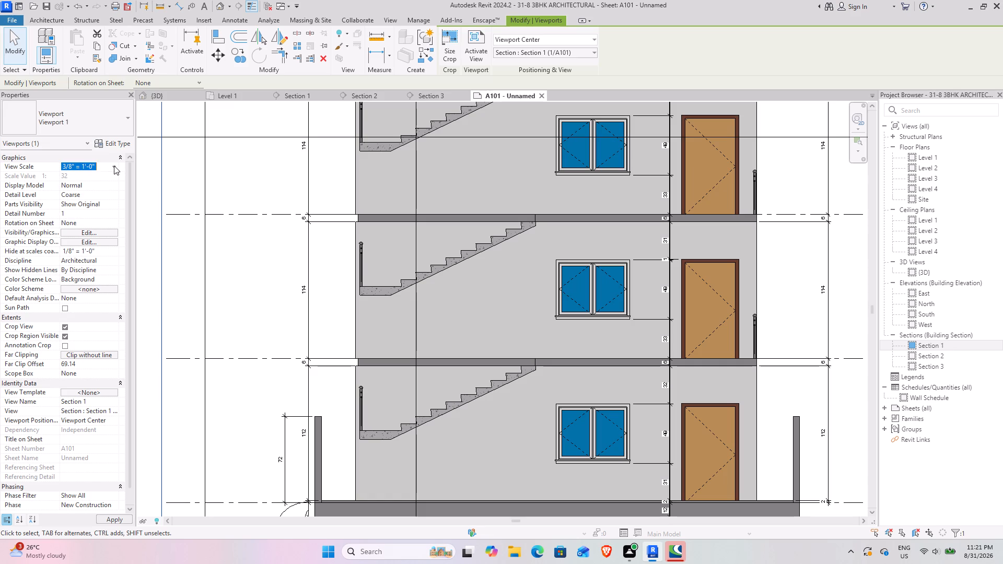
left_click(114, 169)
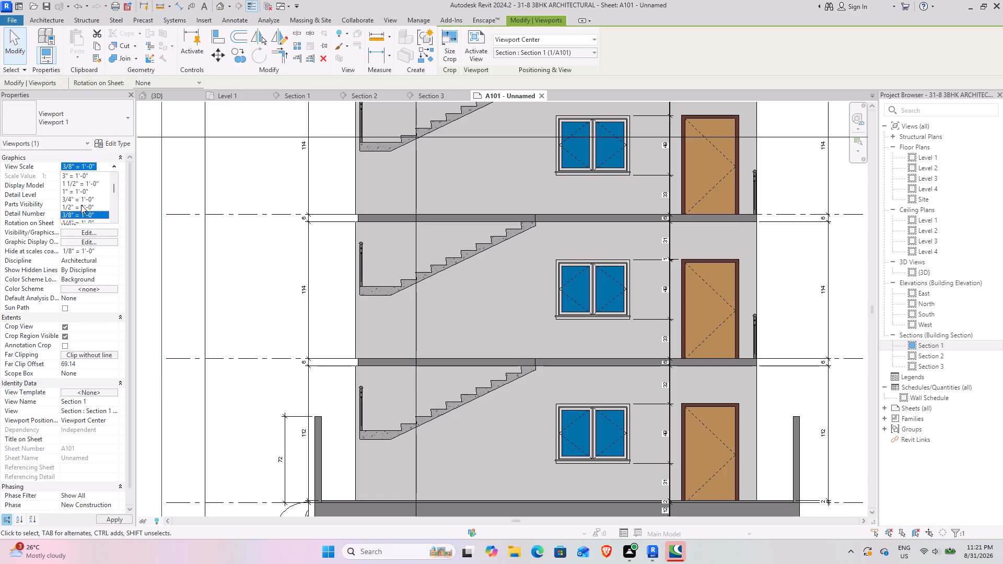
left_click(78, 193)
scroll(401, 226, "down", 2)
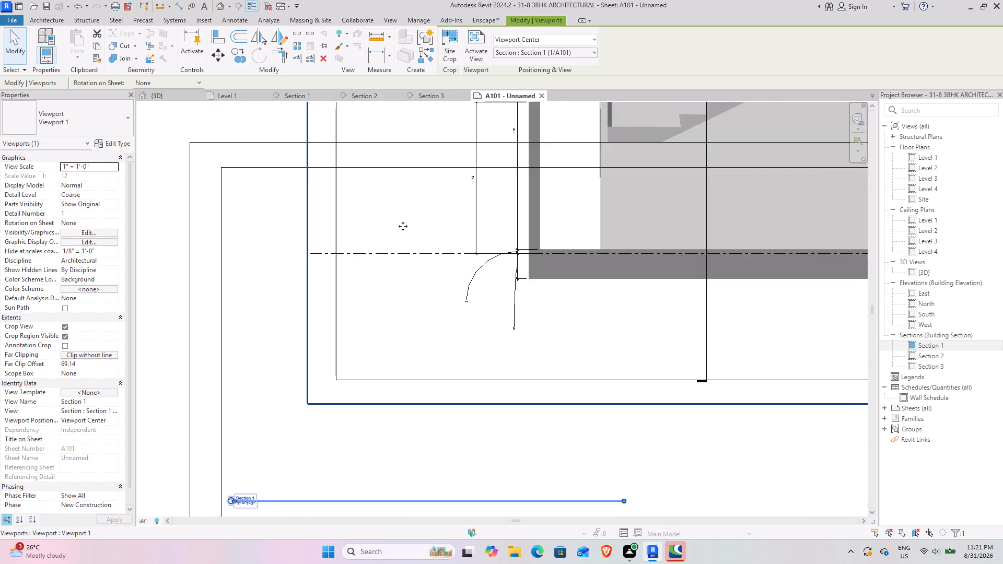
scroll(403, 226, "down", 11)
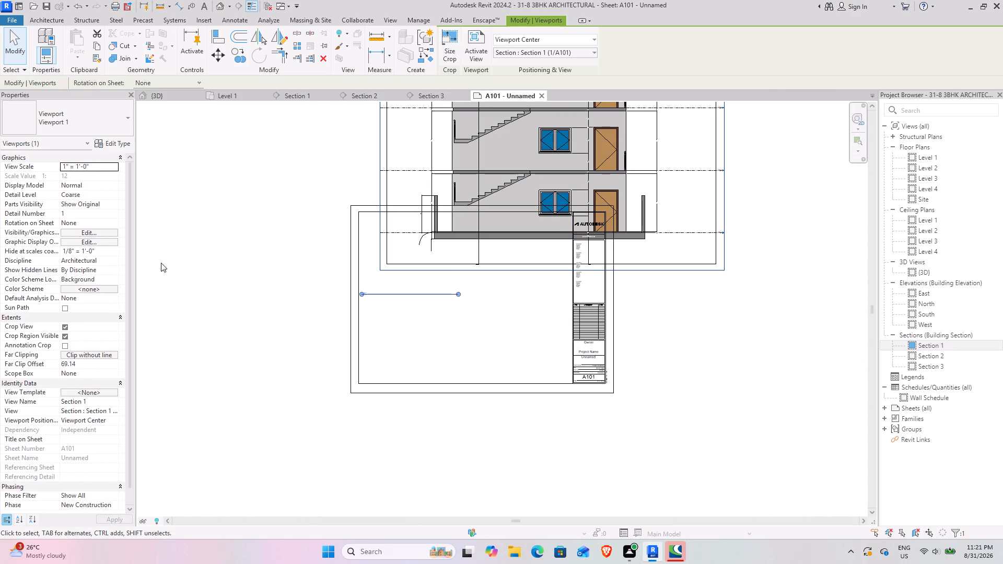
left_click(304, 254)
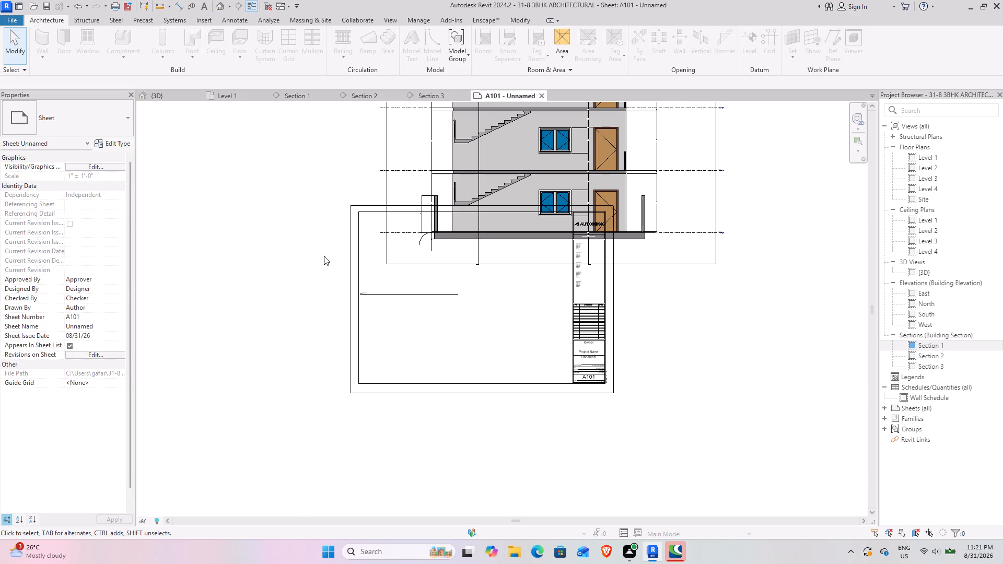
Check the scale label in the Section 1 view title and activate the Section 1 view on the sheet.
left_click(470, 250)
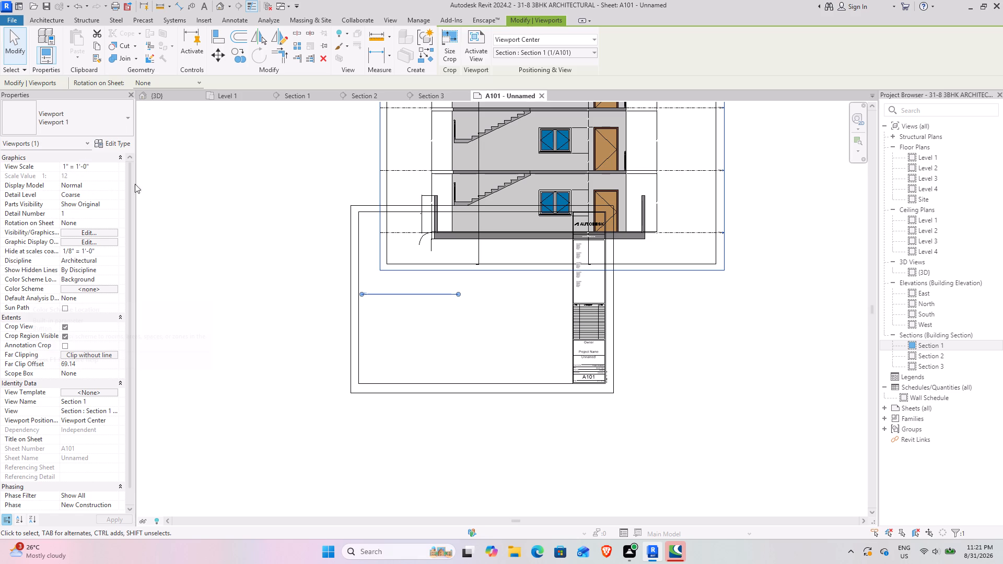
scroll(361, 295, "up", 13)
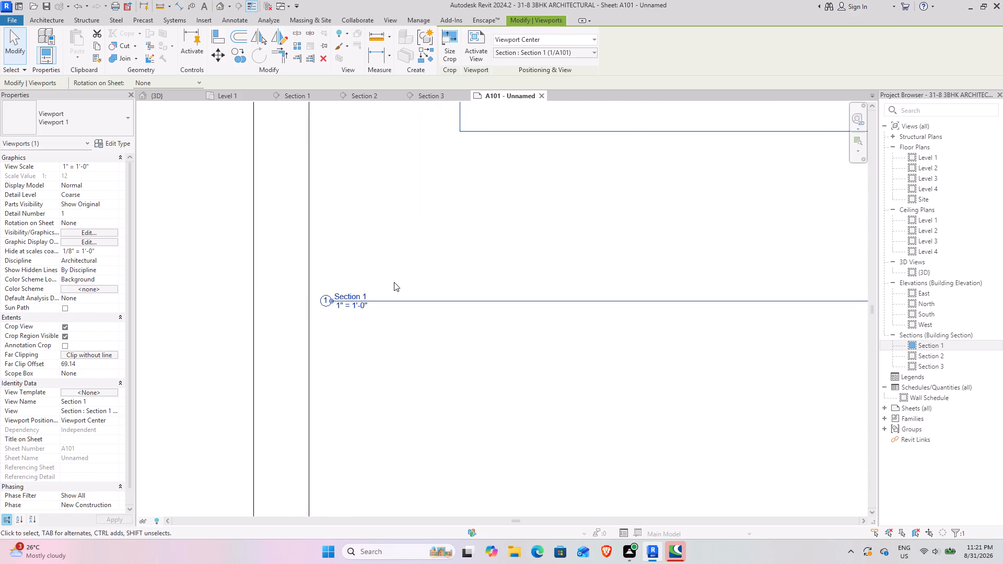
scroll(394, 282, "up", 5)
left_click(315, 318)
double_click(344, 330)
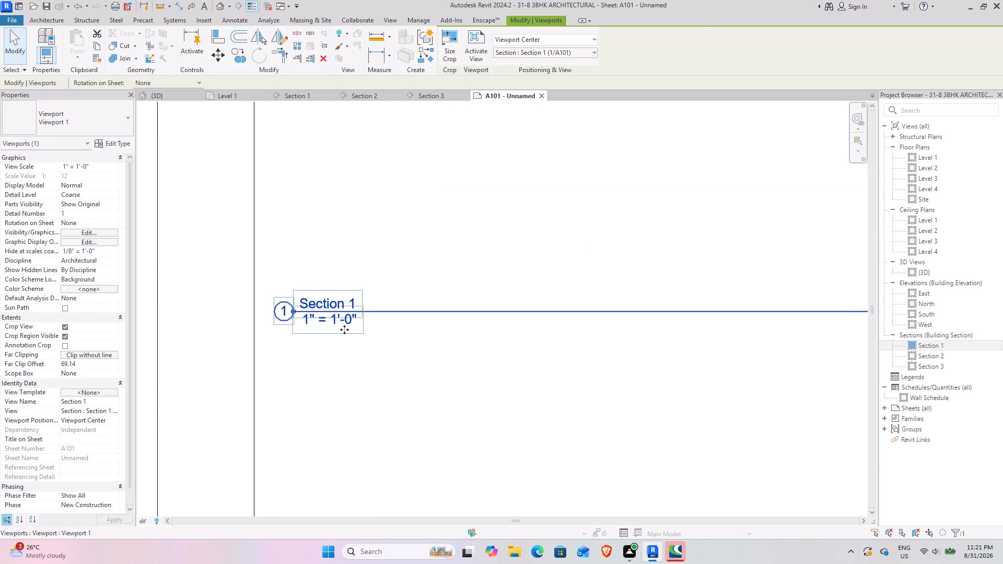
scroll(306, 308, "down", 14)
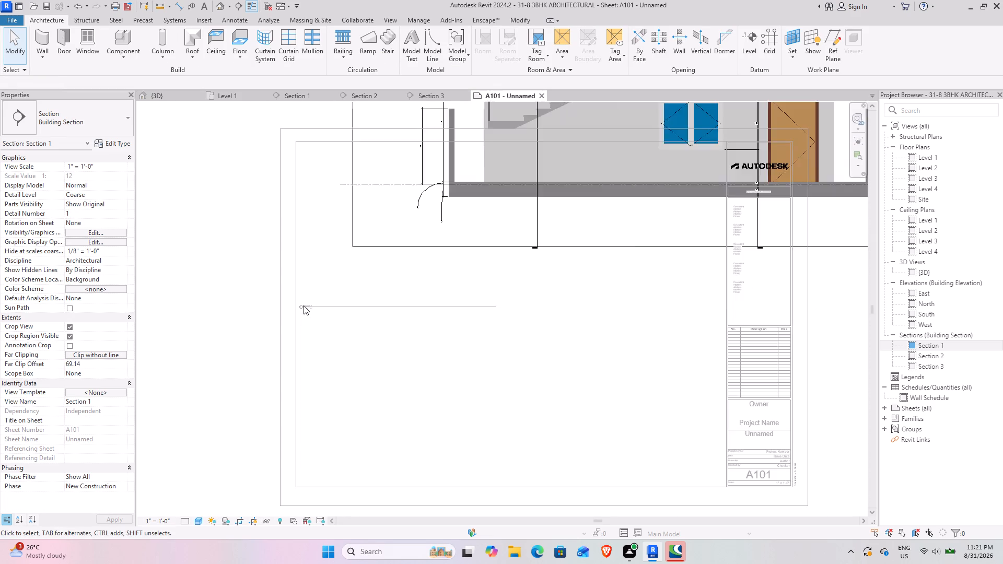
scroll(304, 305, "down", 10)
left_click(520, 379)
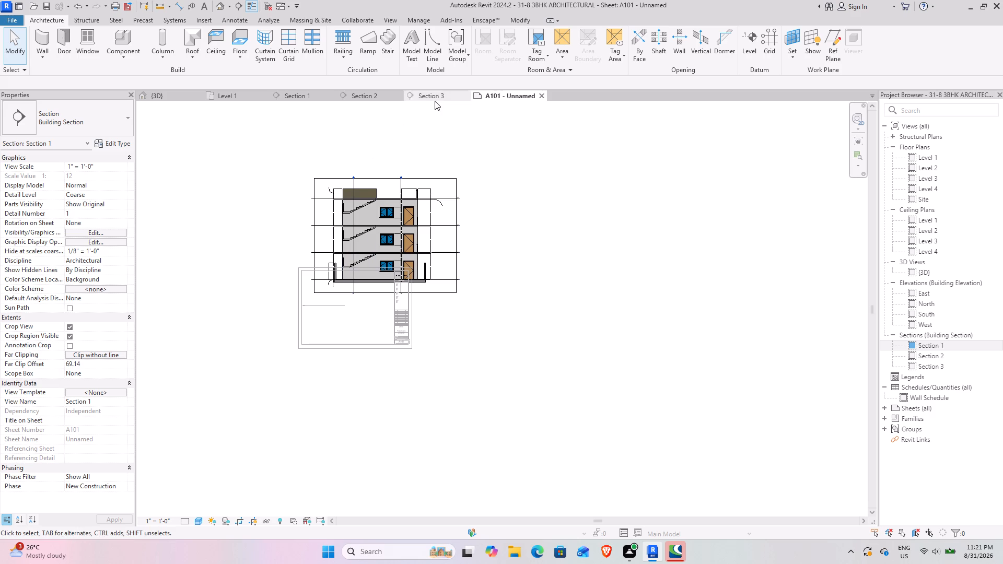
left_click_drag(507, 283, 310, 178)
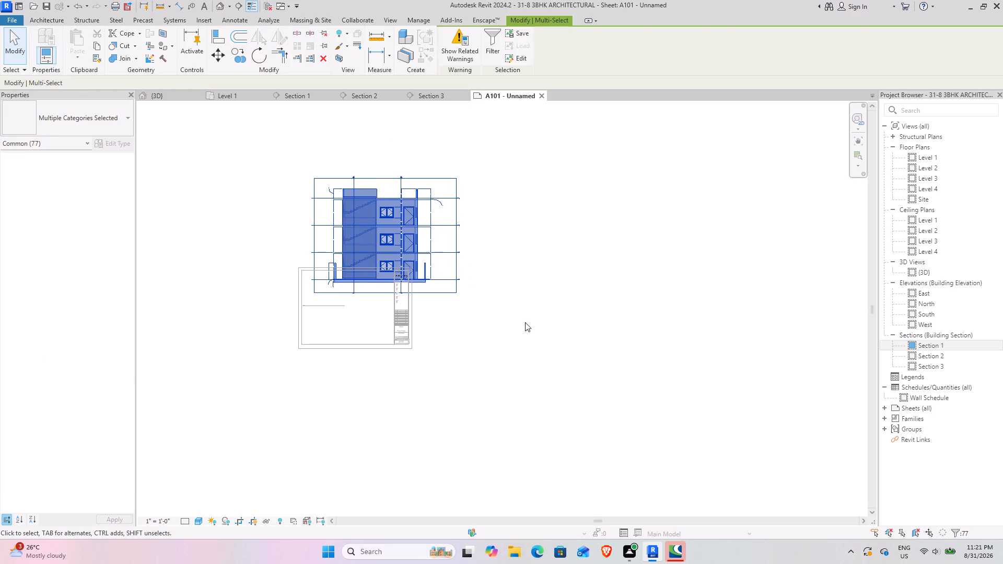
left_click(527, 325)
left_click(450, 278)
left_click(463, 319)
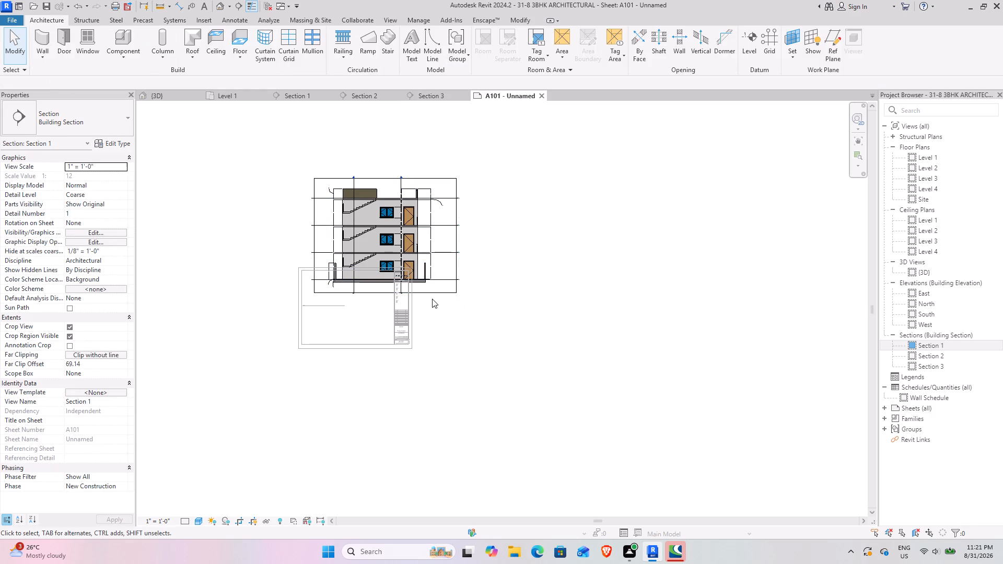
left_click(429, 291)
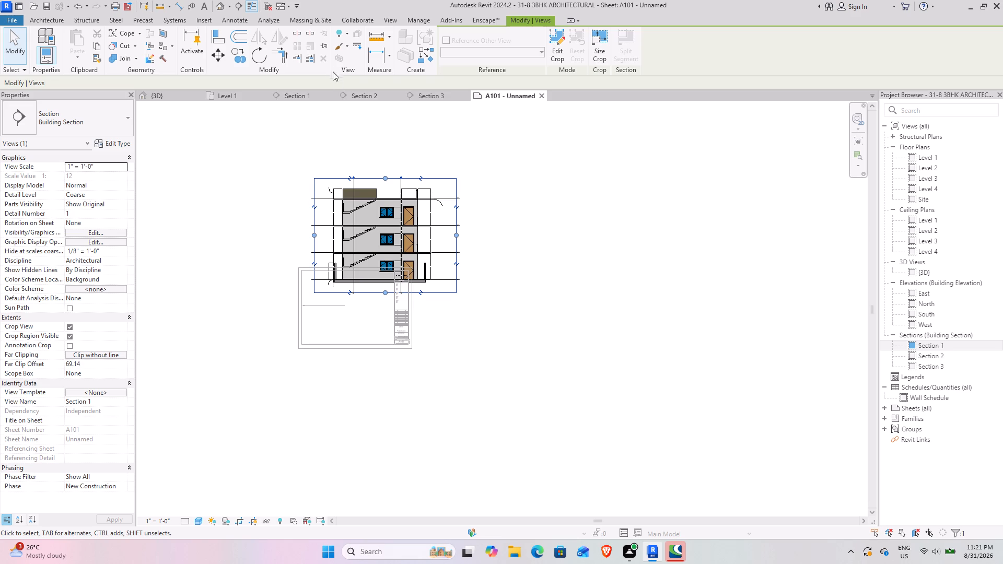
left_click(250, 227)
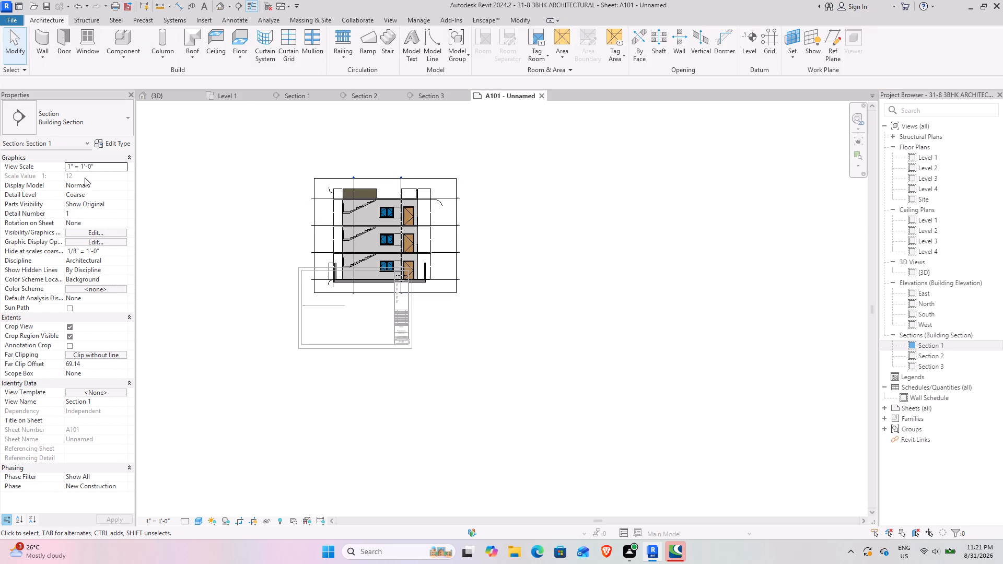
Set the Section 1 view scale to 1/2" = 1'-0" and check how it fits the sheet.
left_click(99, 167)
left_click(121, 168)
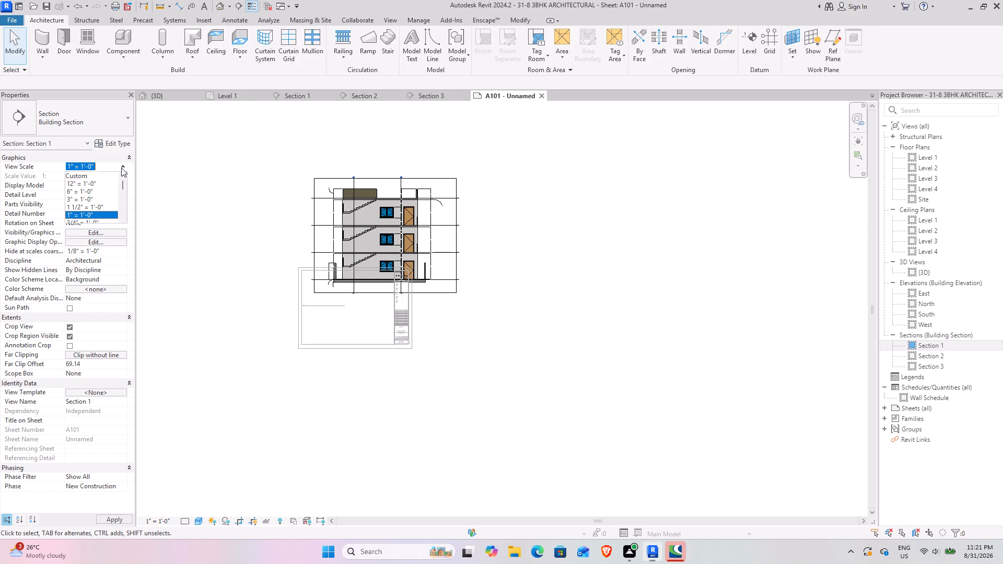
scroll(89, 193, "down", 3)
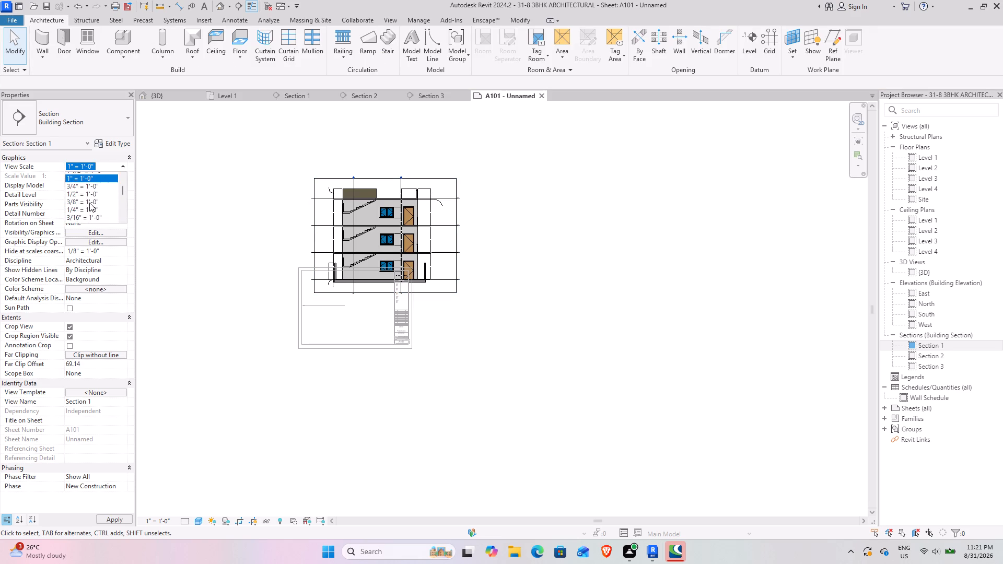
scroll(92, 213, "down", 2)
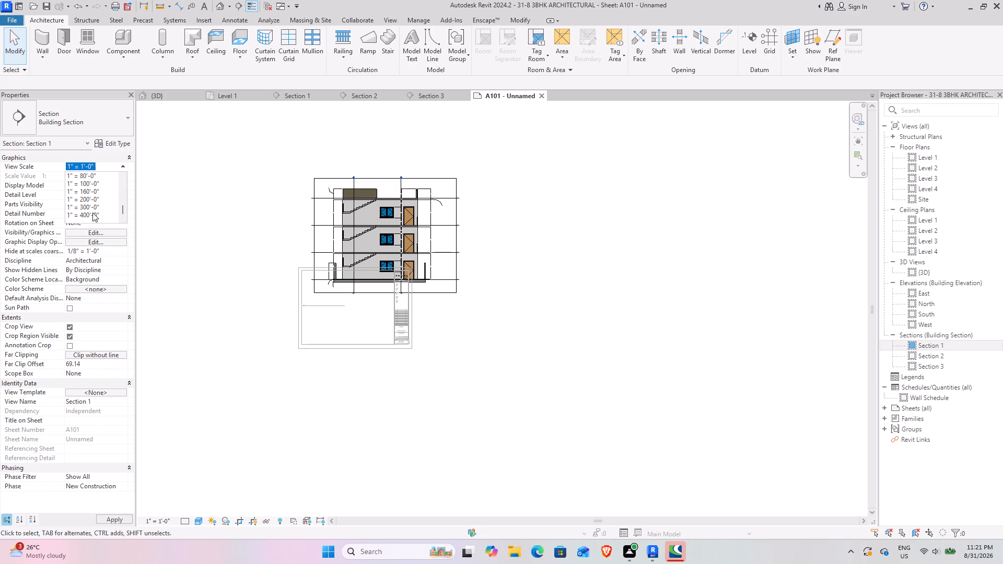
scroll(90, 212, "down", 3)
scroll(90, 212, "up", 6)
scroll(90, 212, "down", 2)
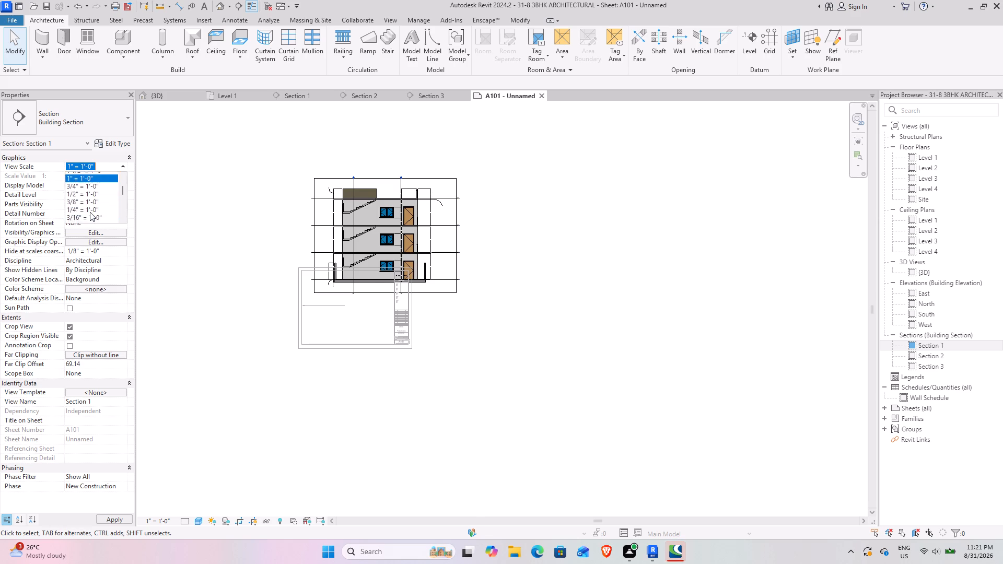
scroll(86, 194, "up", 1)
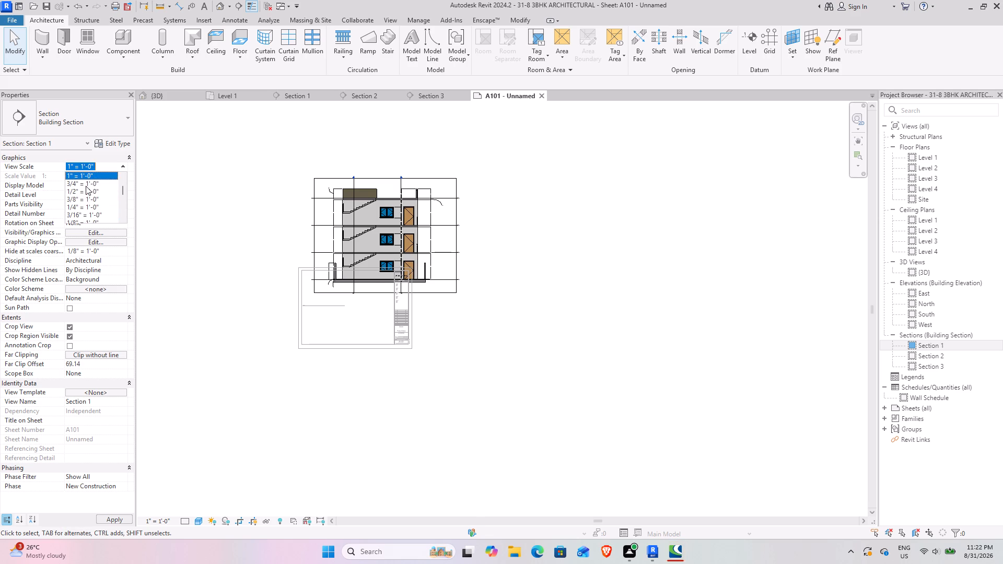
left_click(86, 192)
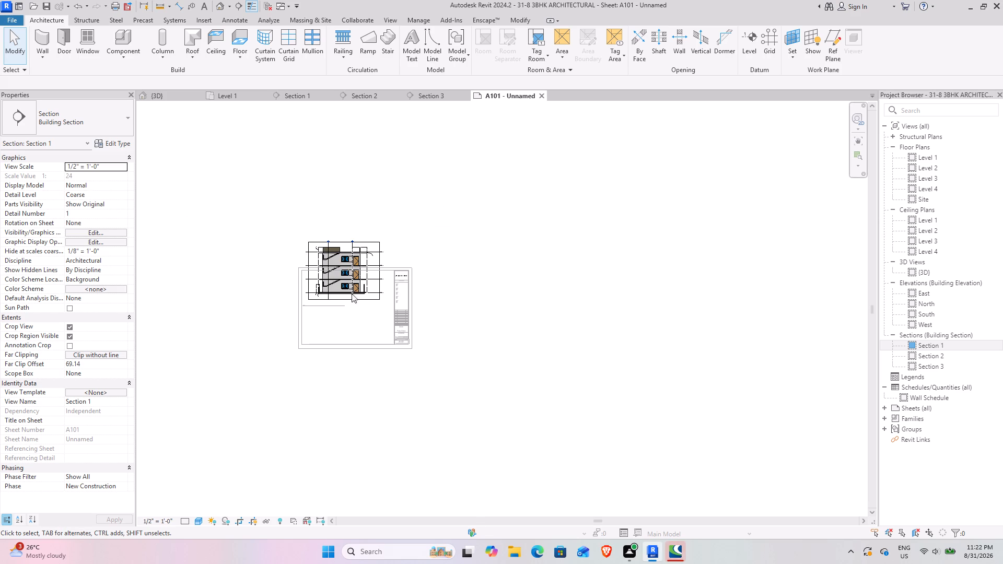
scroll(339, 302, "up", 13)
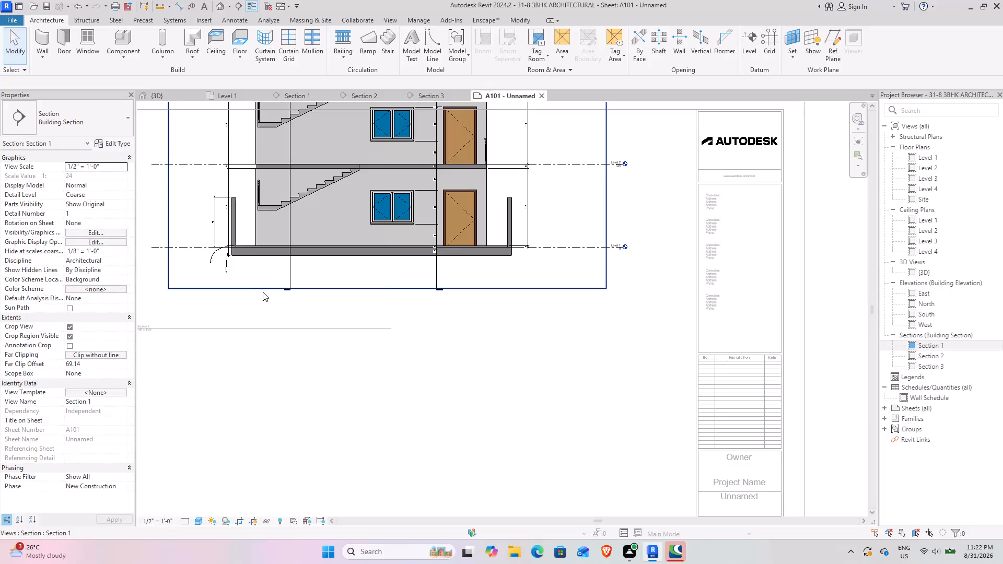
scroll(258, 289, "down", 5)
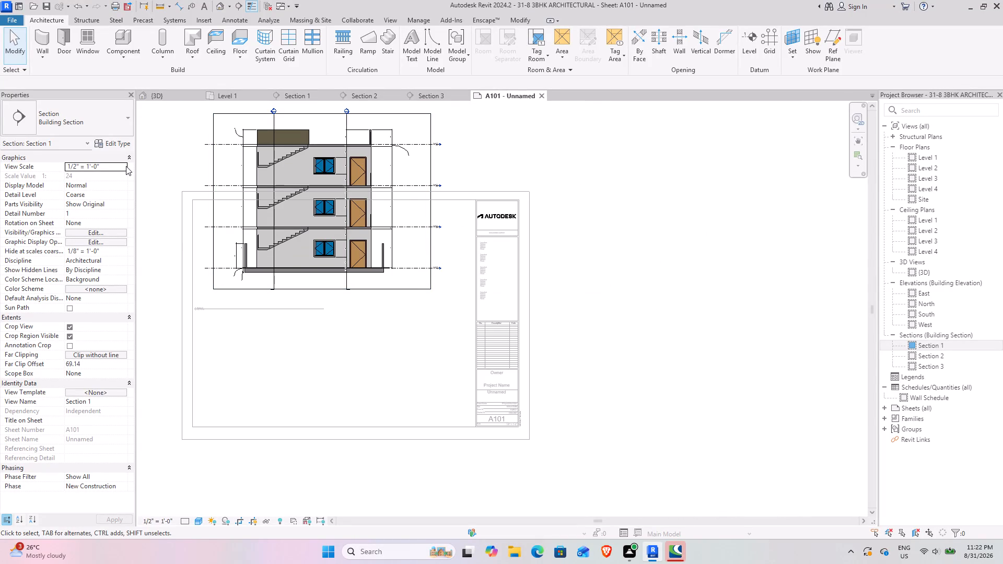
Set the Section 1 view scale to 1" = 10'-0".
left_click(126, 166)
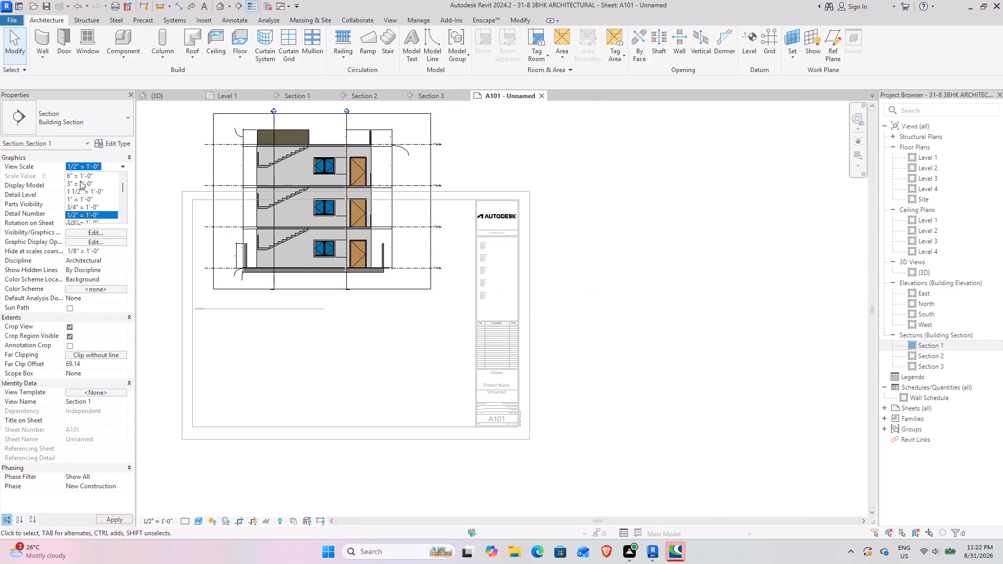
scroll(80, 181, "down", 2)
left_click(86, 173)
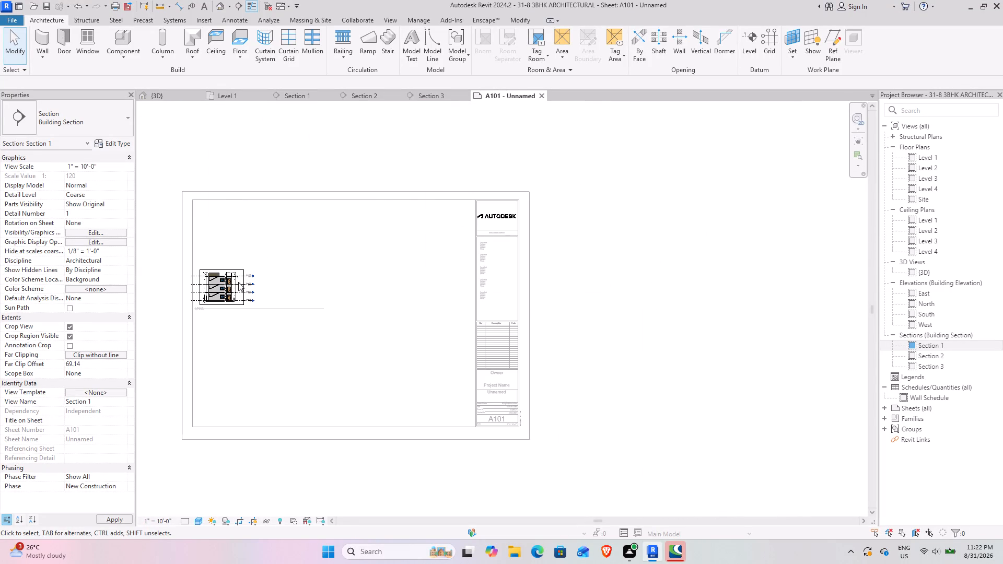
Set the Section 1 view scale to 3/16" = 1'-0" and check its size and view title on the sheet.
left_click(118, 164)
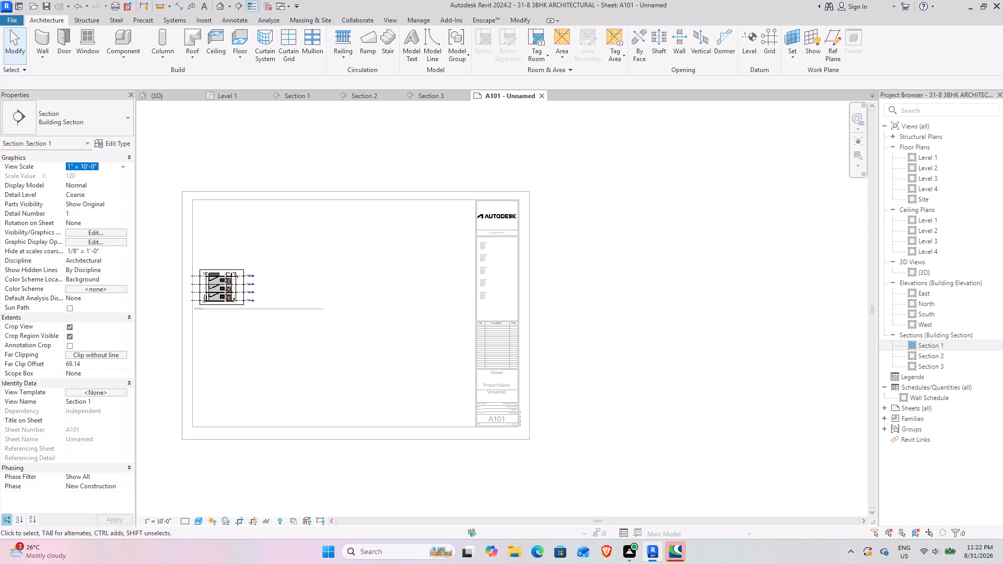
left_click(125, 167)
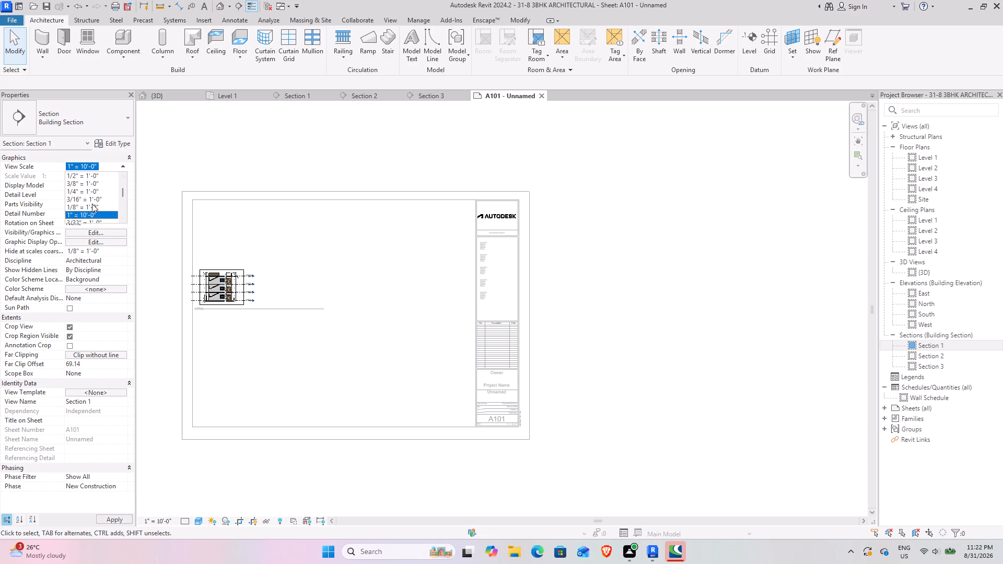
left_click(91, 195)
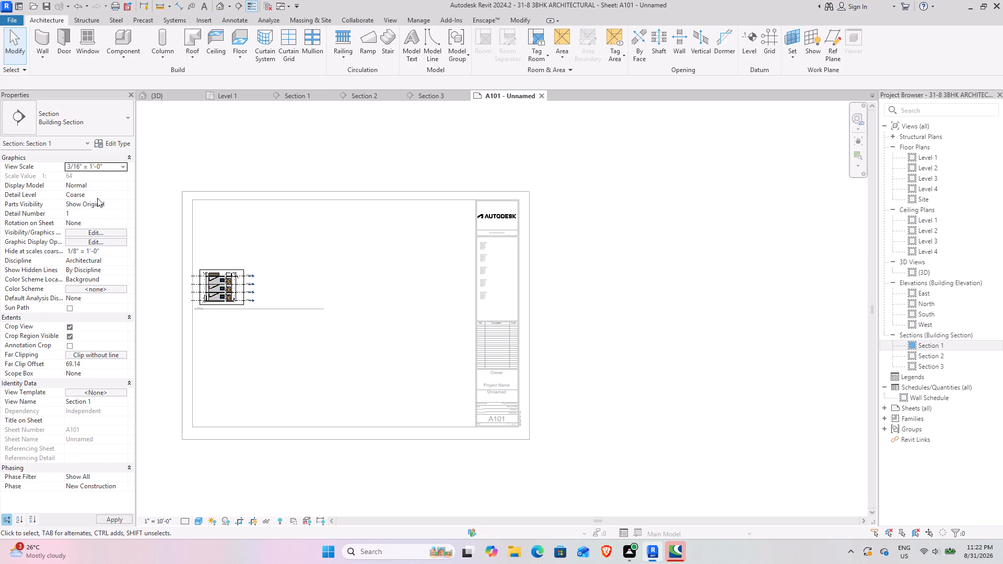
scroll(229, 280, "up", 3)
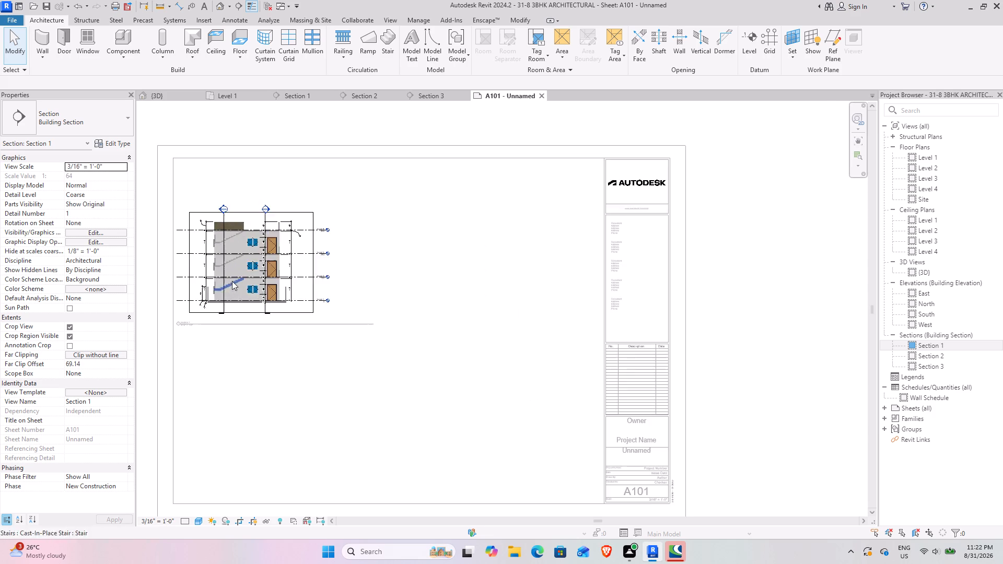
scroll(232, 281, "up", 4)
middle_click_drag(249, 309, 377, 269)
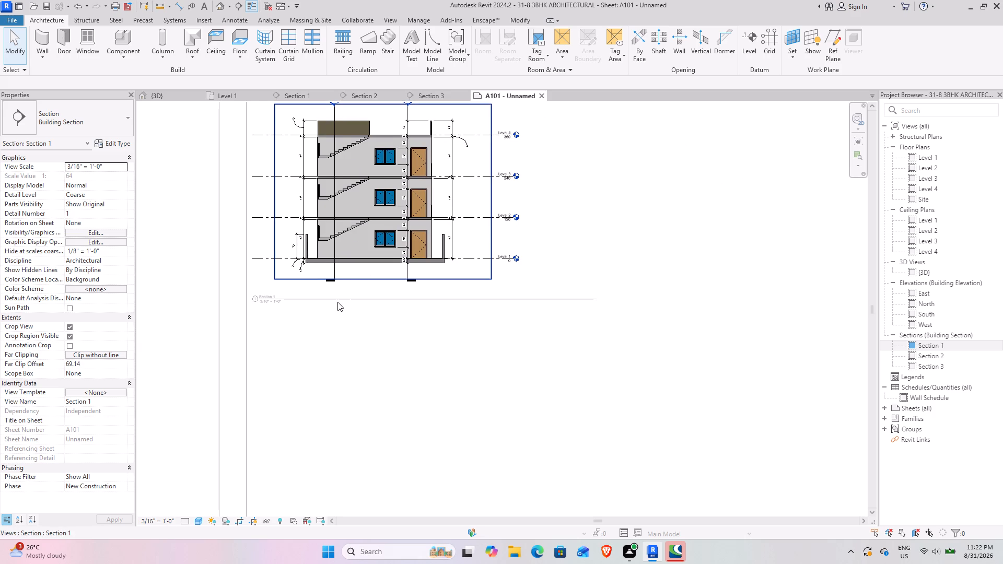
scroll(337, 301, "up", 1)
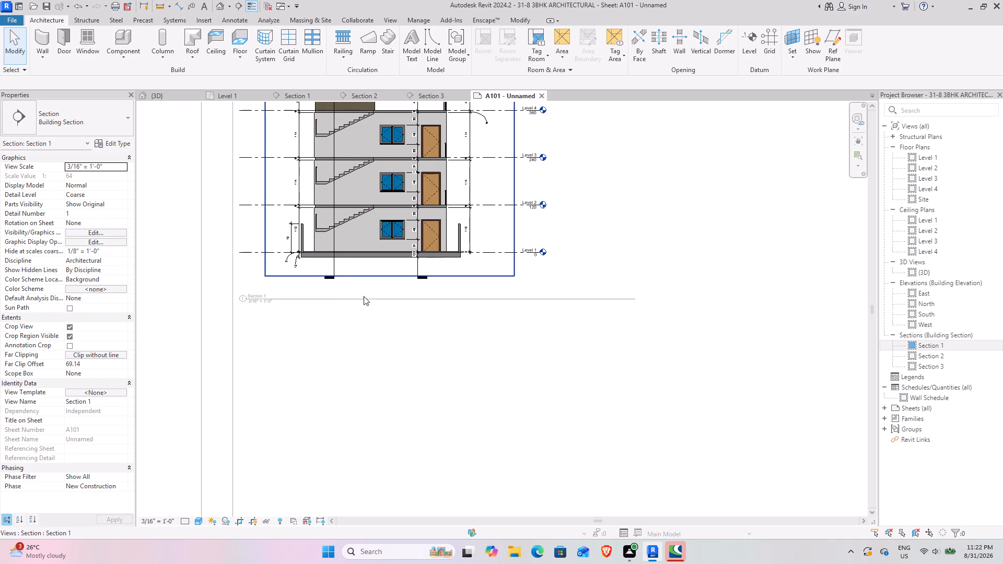
Select the Section 1 crop region and set its section mark to hide at scales coarser than 3/8" = 1'-0".
left_click(367, 311)
left_click(350, 277)
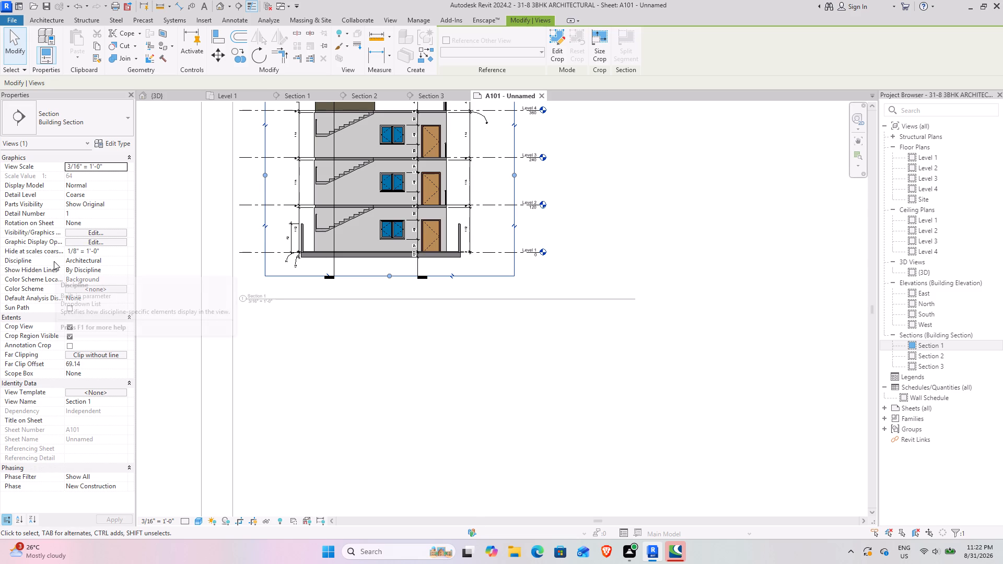
left_click(119, 253)
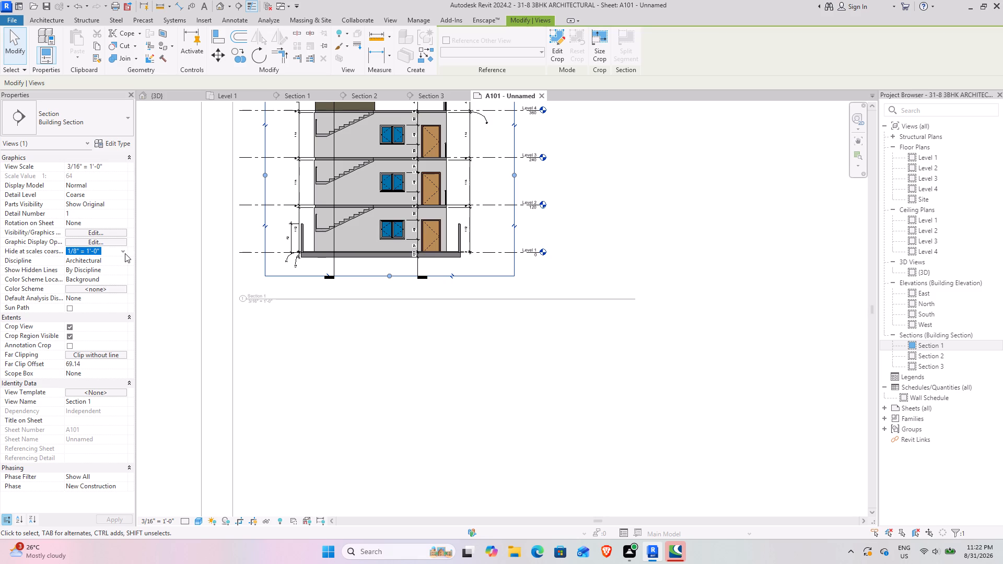
left_click(121, 252)
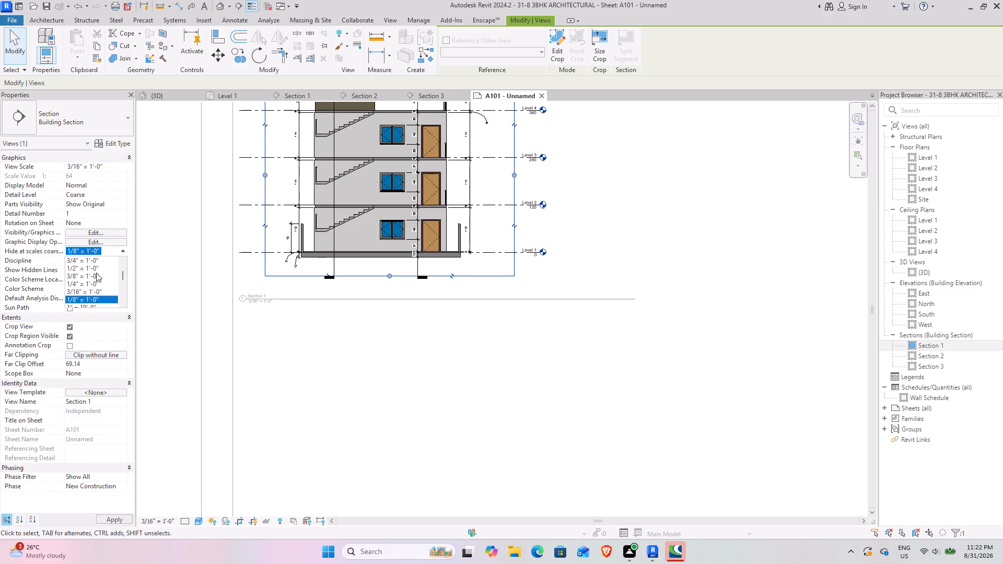
left_click(96, 274)
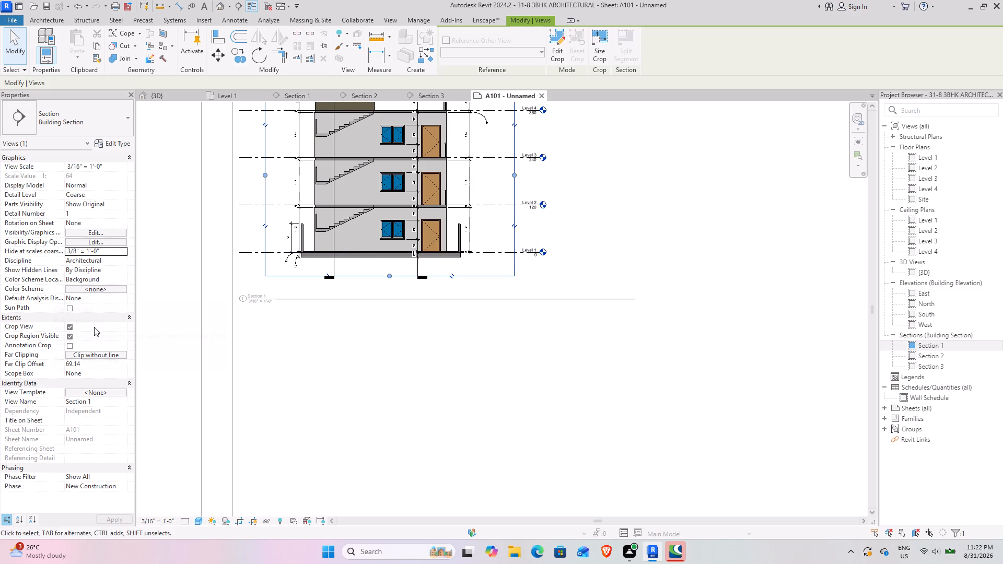
scroll(167, 312, "down", 3)
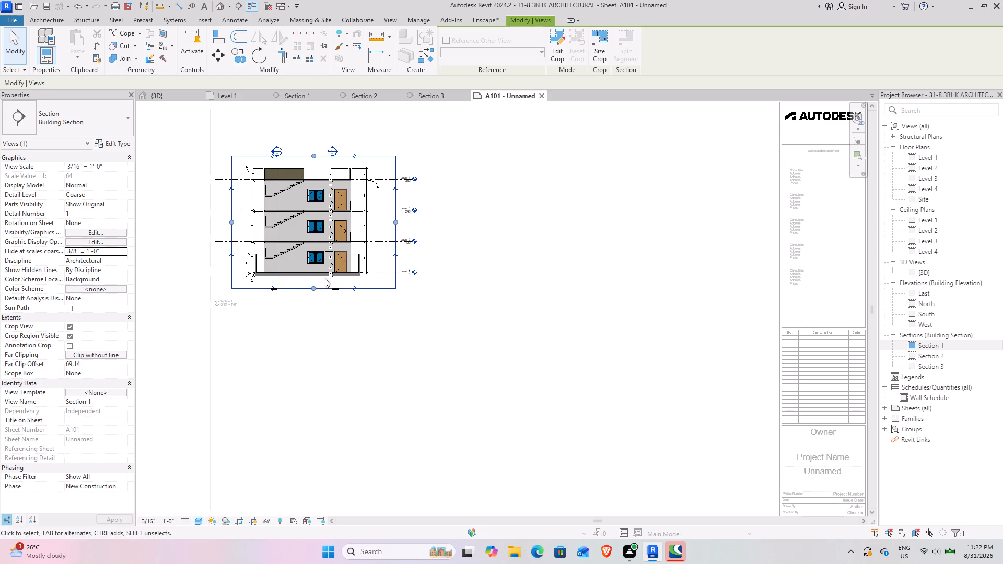
left_click(317, 369)
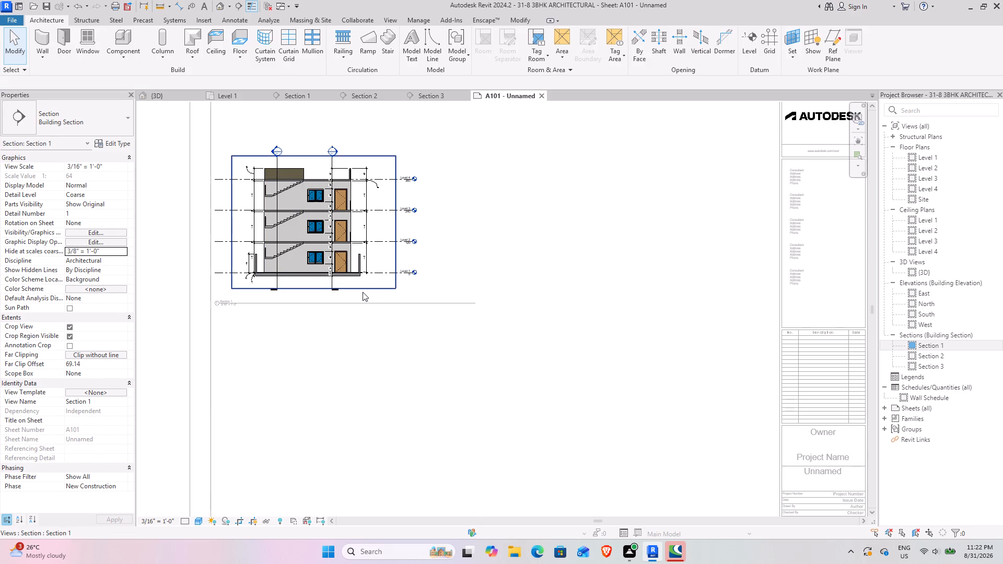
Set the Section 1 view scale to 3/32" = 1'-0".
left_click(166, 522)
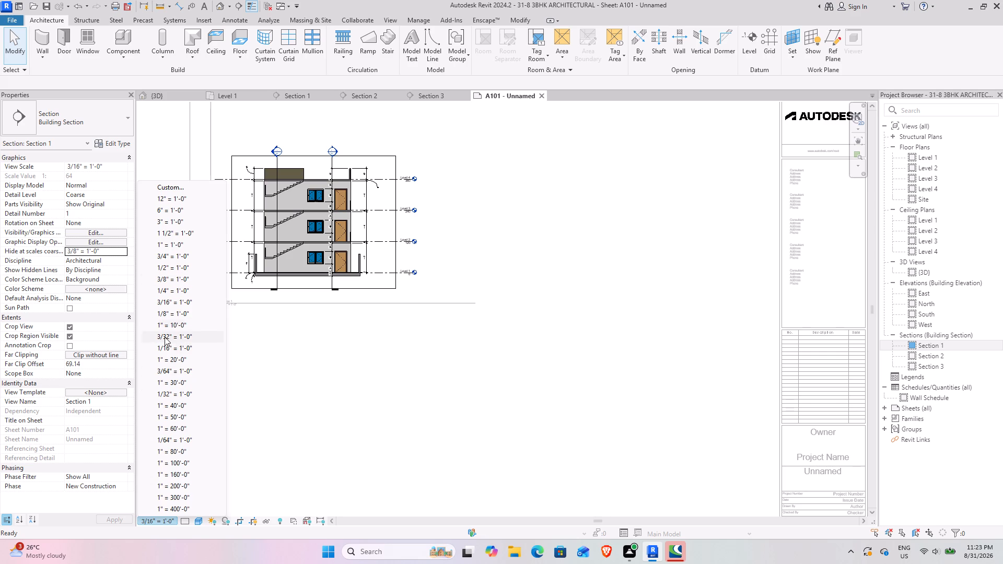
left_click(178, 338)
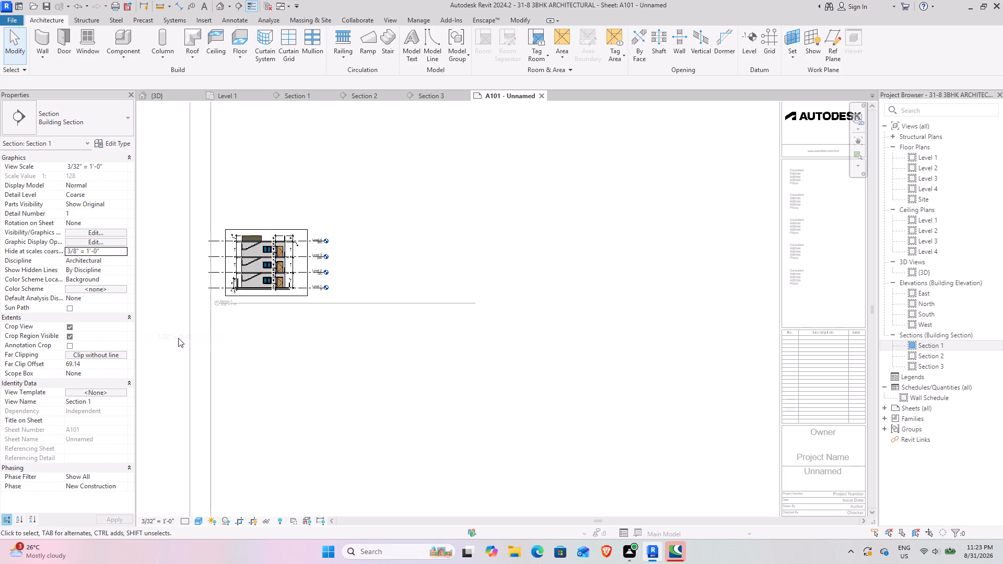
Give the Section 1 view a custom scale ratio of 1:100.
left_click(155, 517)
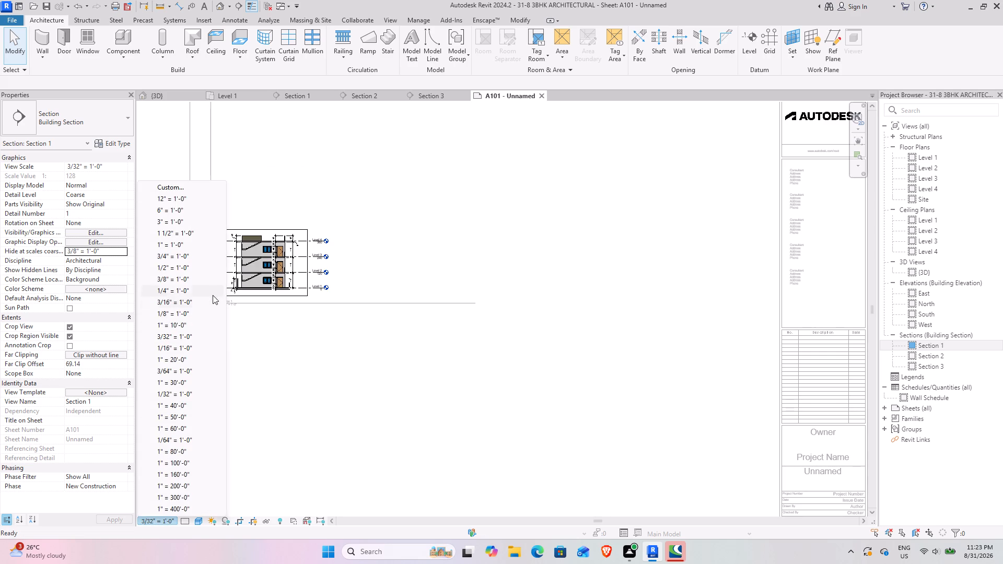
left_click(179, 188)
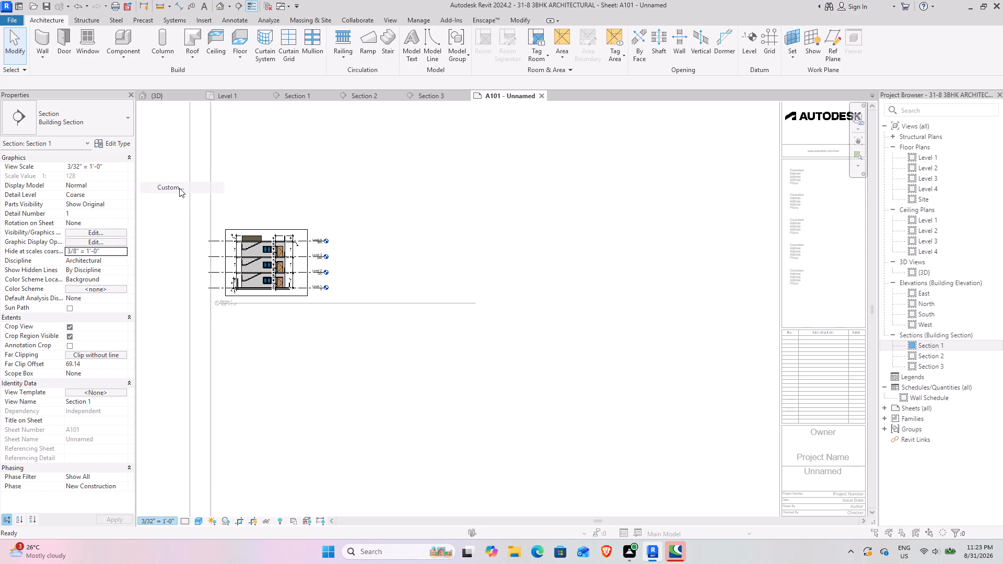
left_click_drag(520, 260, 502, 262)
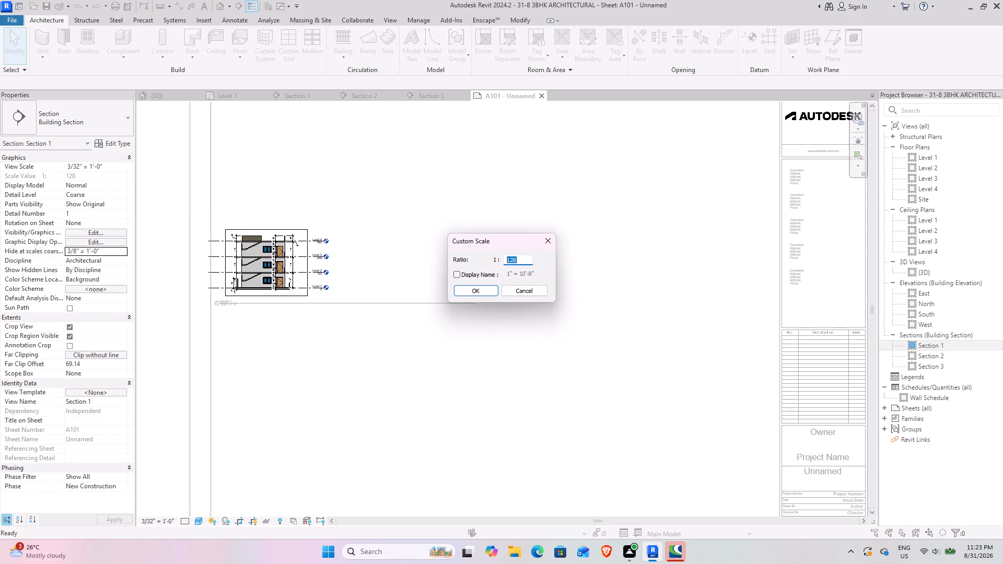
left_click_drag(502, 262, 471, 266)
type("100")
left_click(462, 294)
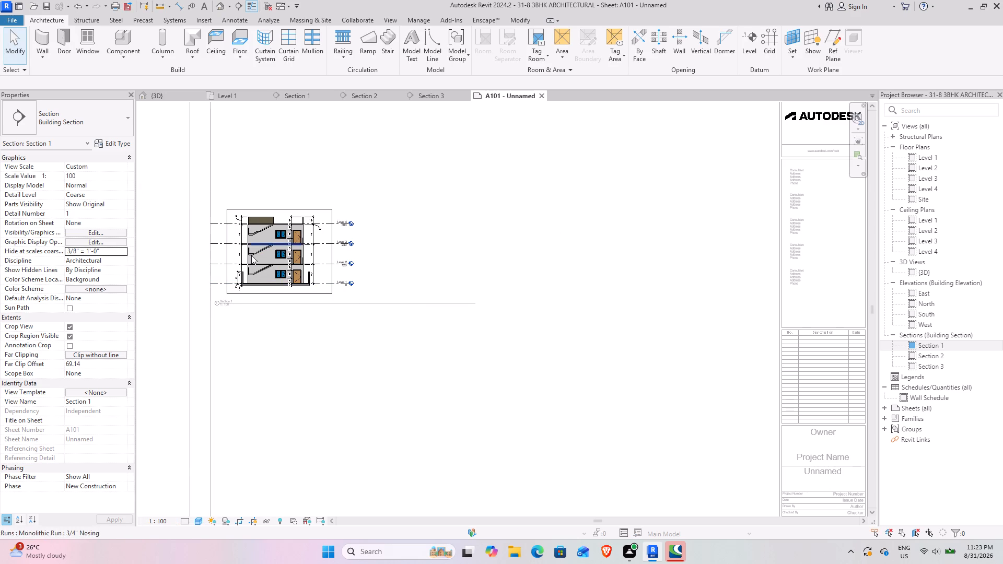
Change the Section 1 view's custom scale ratio to 1:200.
left_click(160, 520)
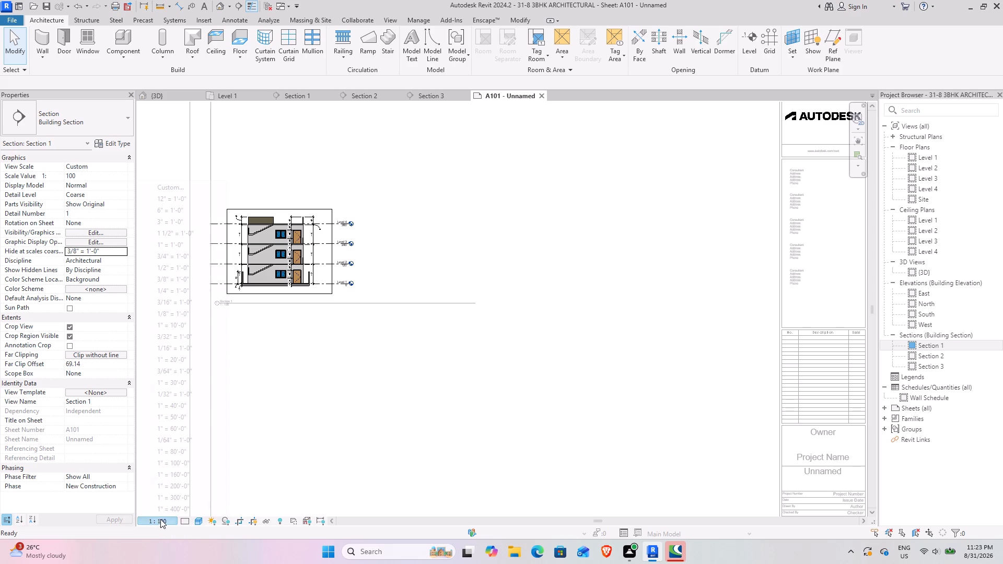
left_click(191, 191)
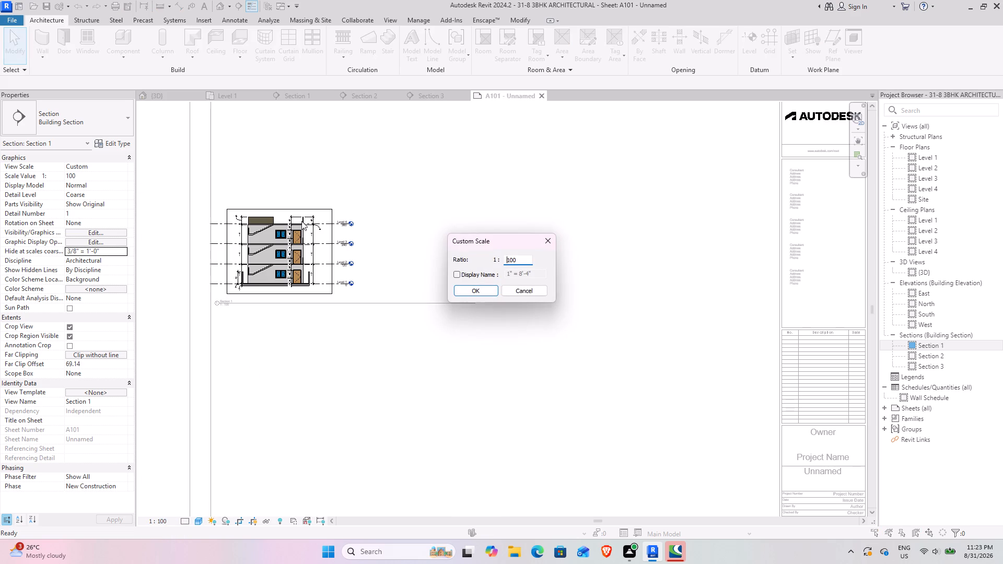
left_click(532, 258)
left_click_drag(533, 262, 481, 263)
key("Delete")
key("2")
left_click(476, 286)
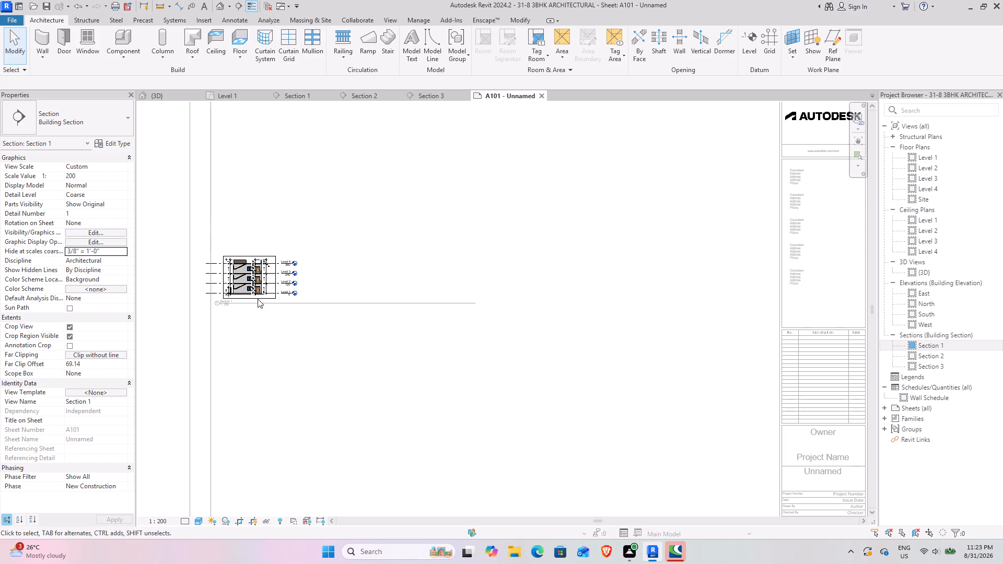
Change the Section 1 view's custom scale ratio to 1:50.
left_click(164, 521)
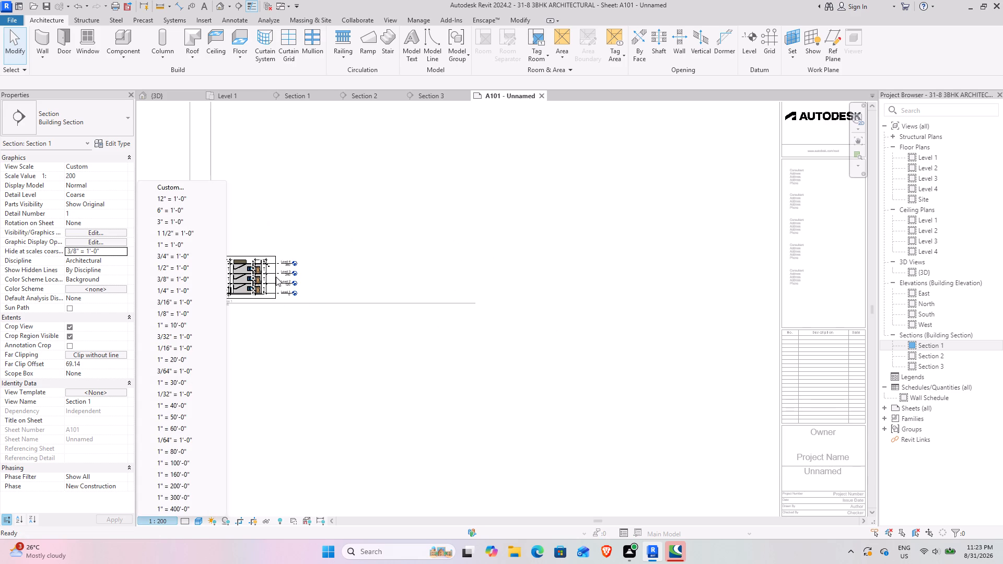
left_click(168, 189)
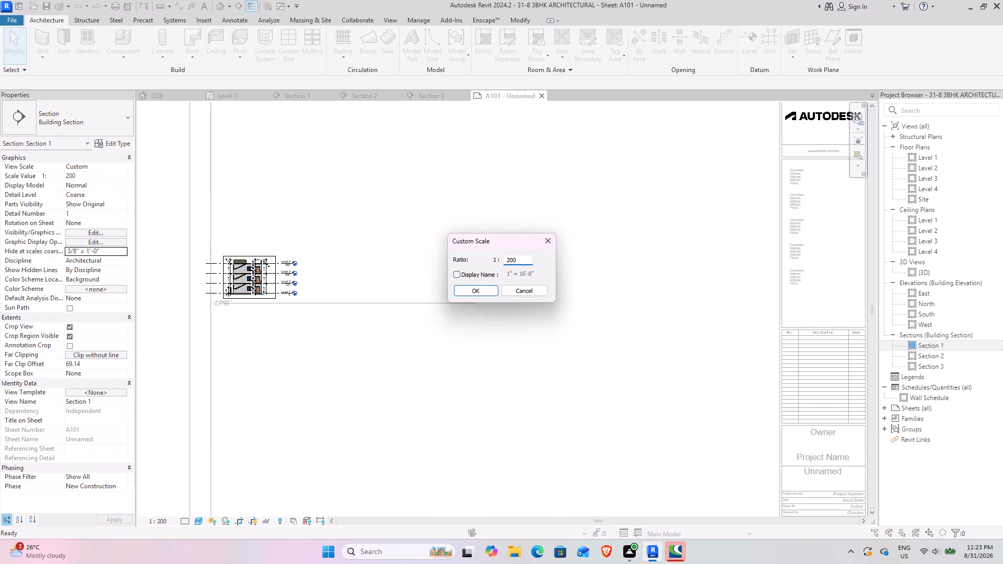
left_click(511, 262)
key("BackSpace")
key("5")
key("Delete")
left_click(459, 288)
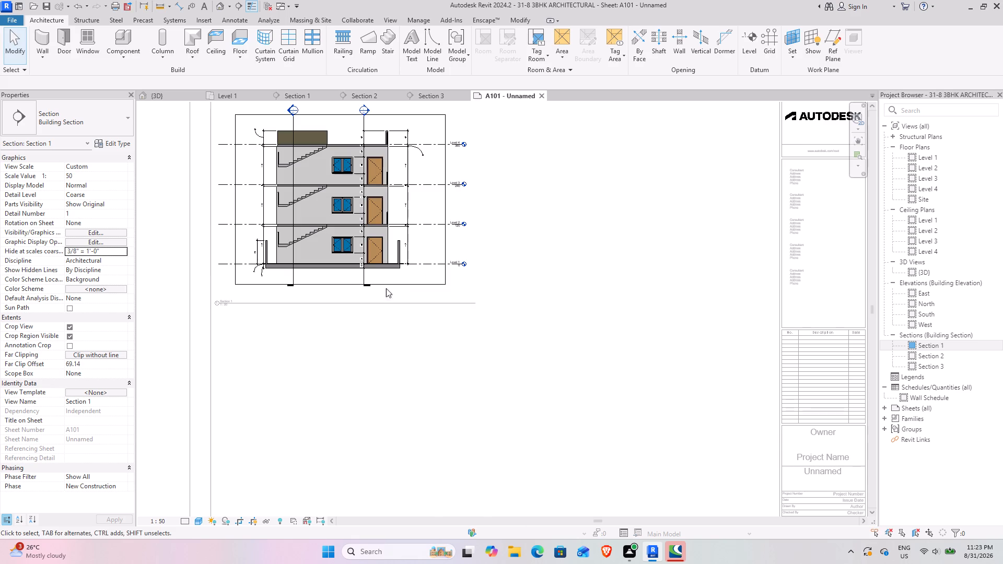
Examine the Section 1 view's dimensions and level labels on sheet A101 for legibility.
scroll(389, 172, "up", 8)
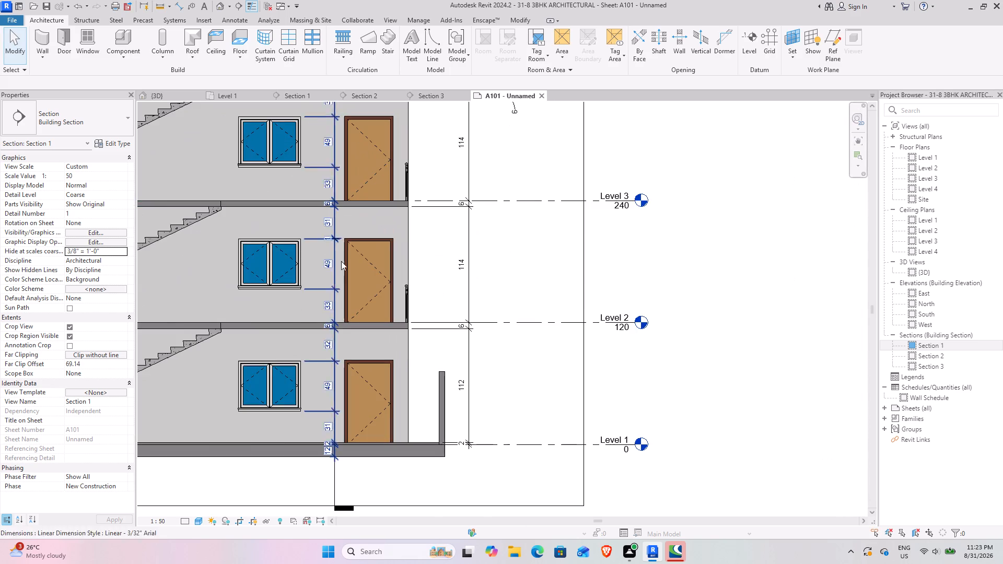
scroll(370, 271, "down", 4)
middle_click_drag(315, 288, 370, 287)
left_click(341, 466)
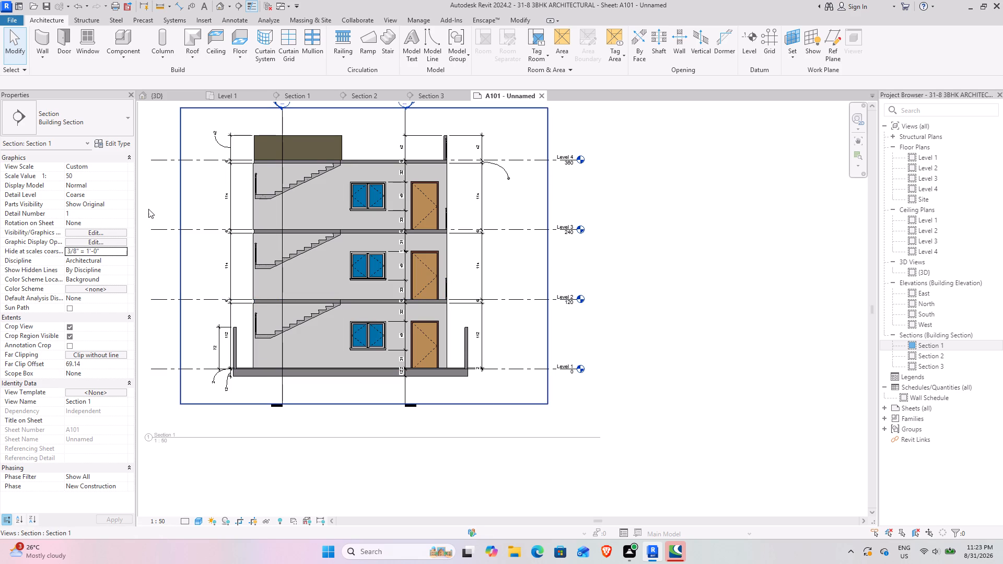
scroll(73, 187, "up", 3)
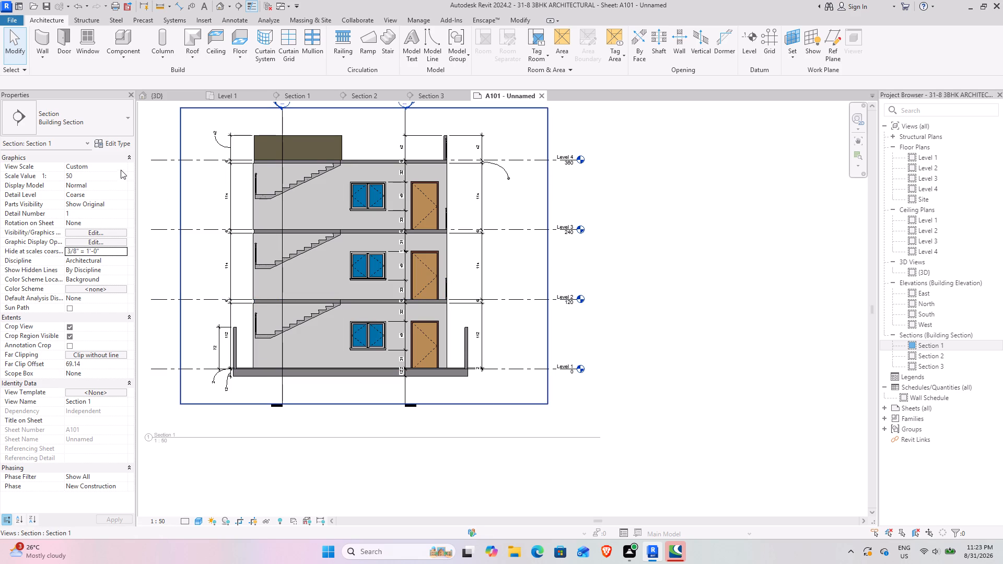
left_click(121, 170)
scroll(72, 187, "up", 4)
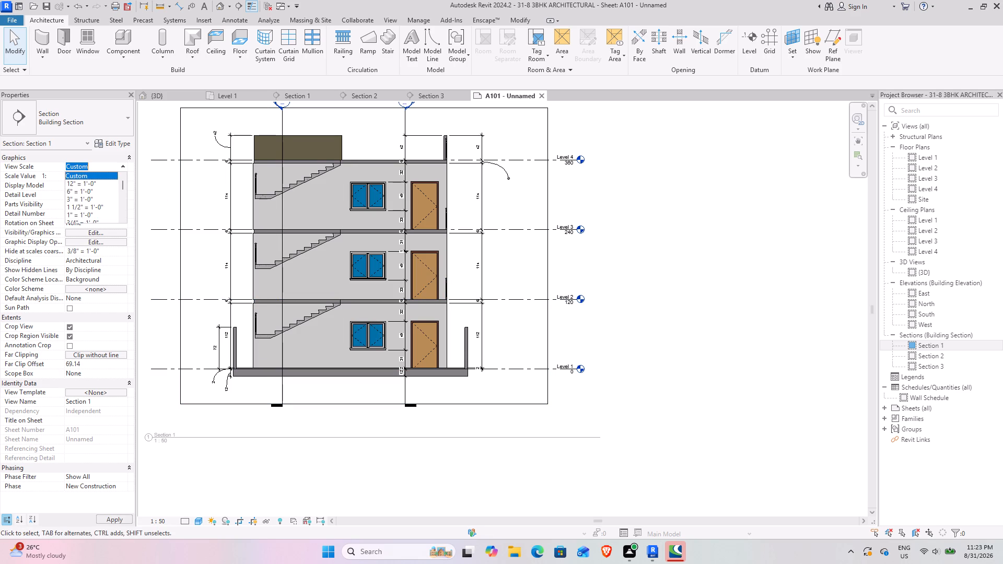
left_click(120, 167)
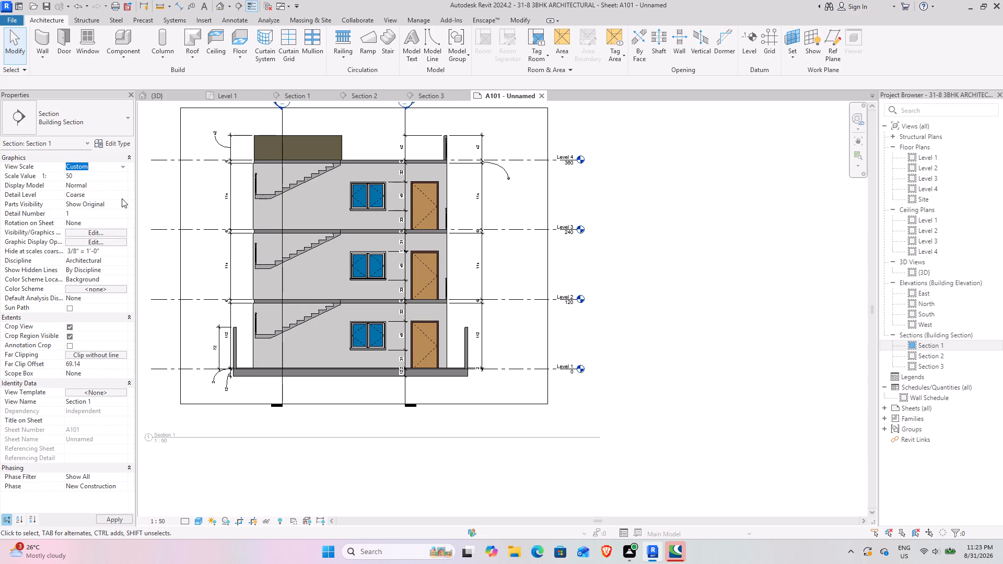
left_click(295, 452)
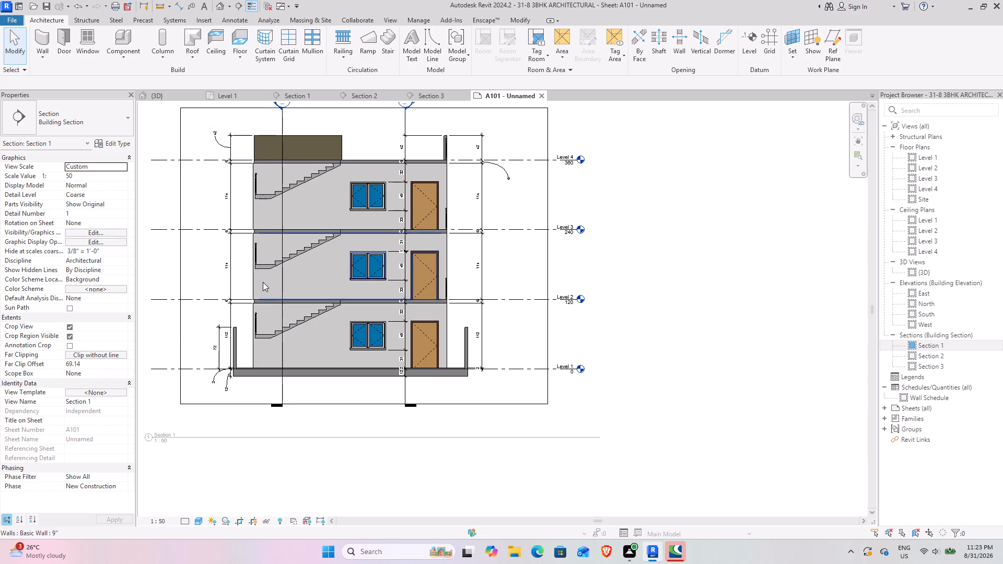
scroll(240, 272, "up", 4)
scroll(173, 333, "up", 3)
left_click(252, 258)
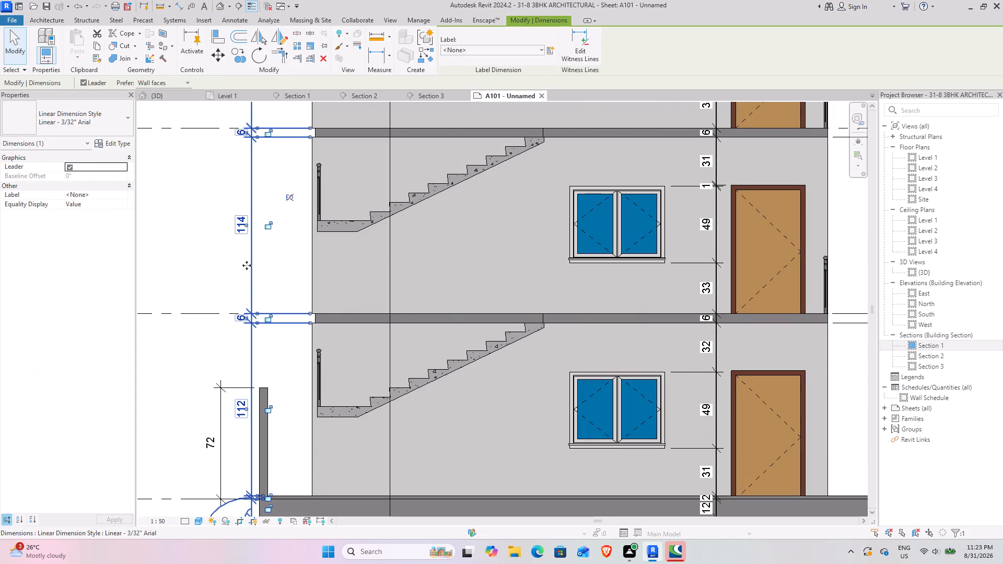
scroll(214, 291, "down", 8)
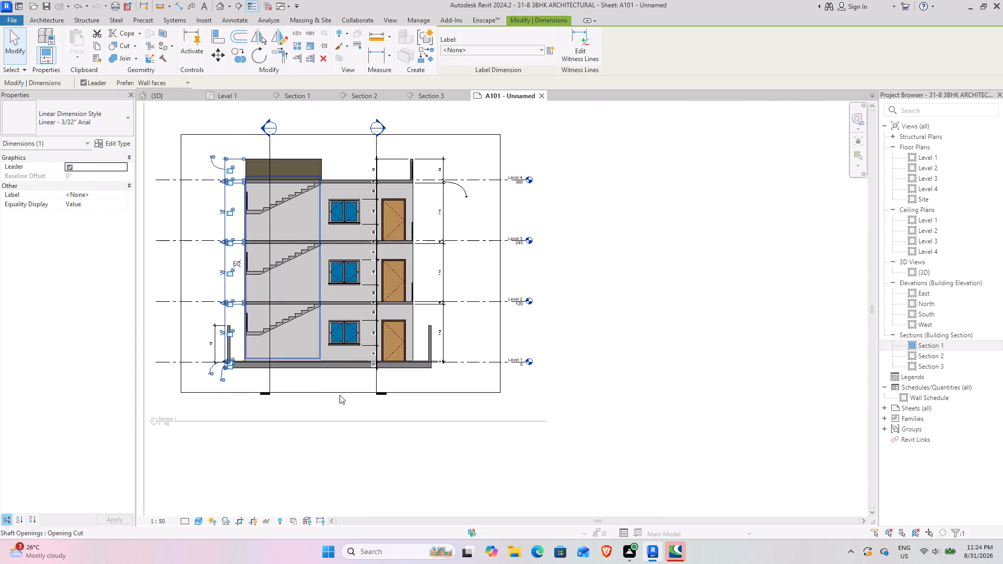
left_click(479, 463)
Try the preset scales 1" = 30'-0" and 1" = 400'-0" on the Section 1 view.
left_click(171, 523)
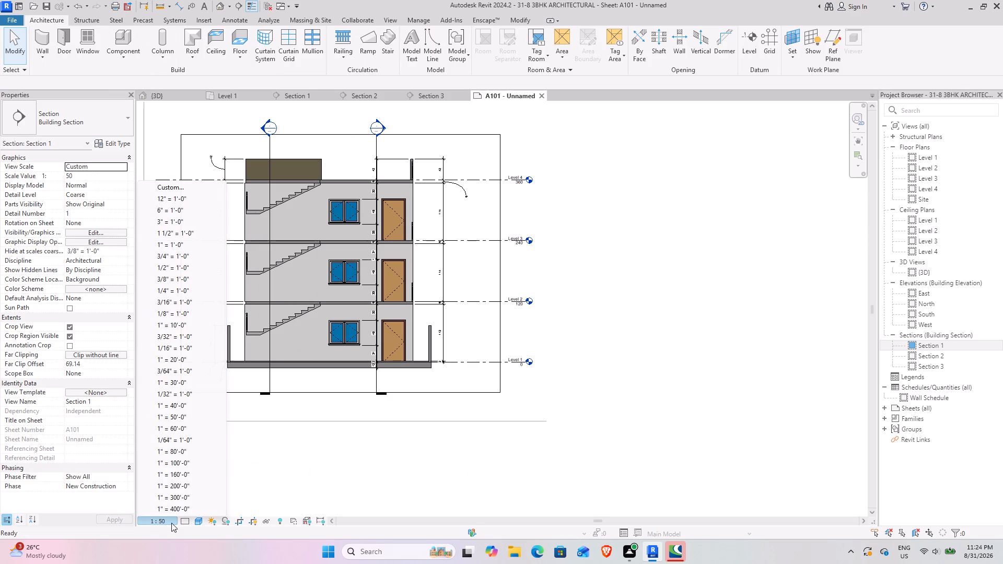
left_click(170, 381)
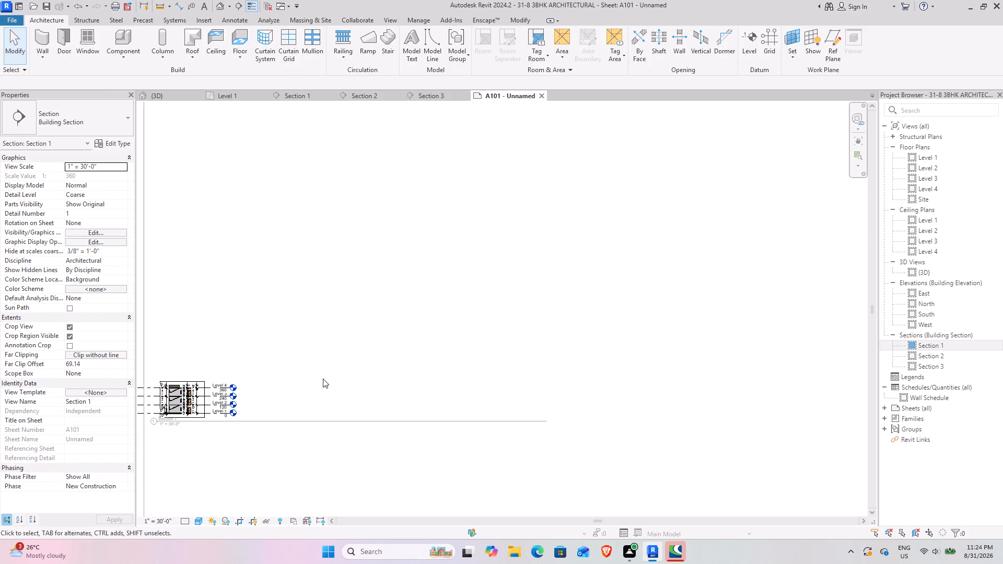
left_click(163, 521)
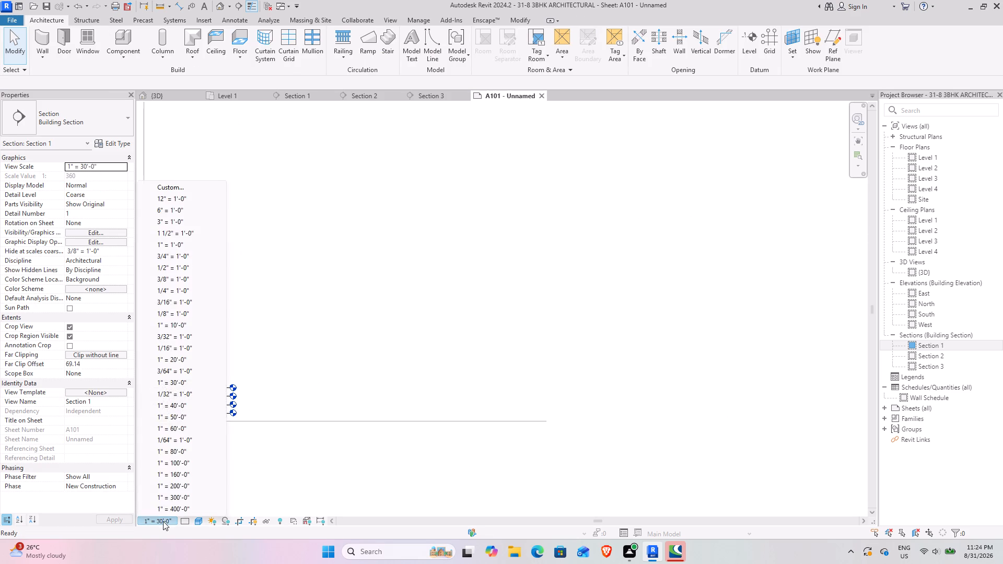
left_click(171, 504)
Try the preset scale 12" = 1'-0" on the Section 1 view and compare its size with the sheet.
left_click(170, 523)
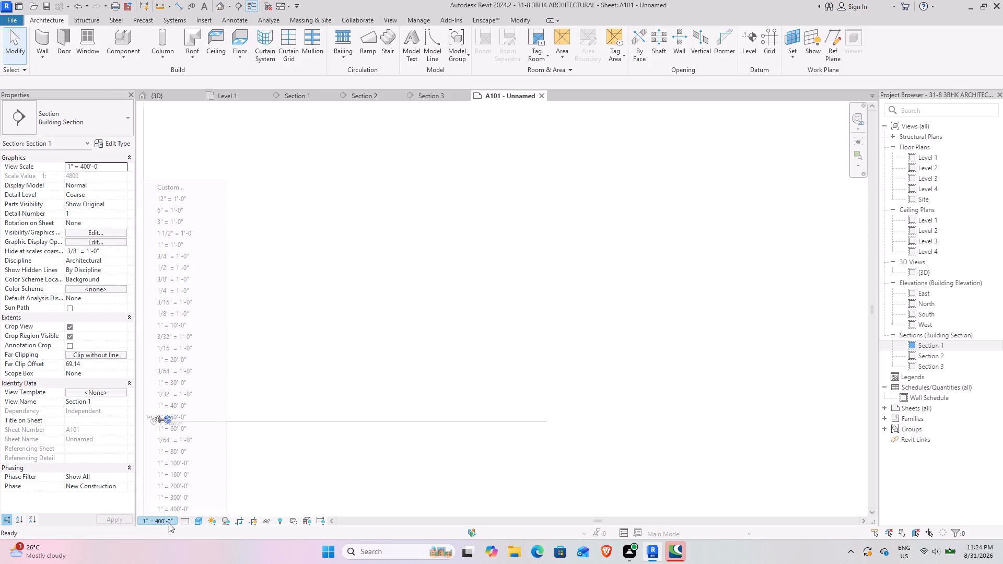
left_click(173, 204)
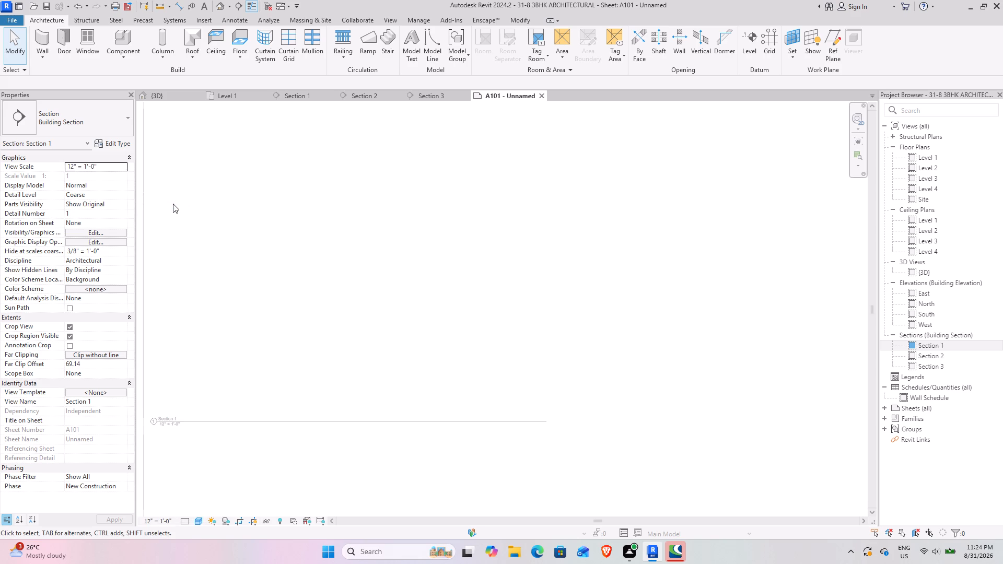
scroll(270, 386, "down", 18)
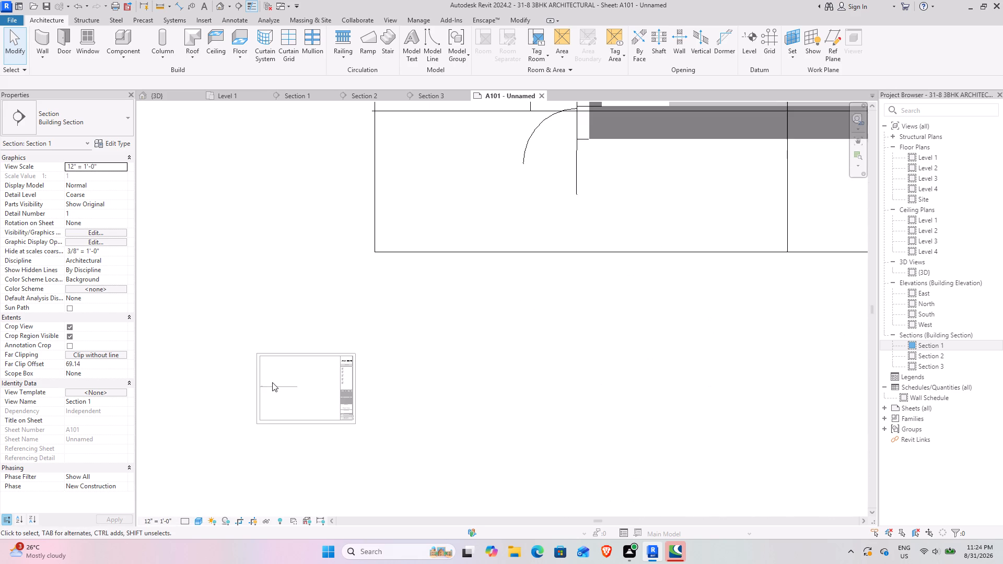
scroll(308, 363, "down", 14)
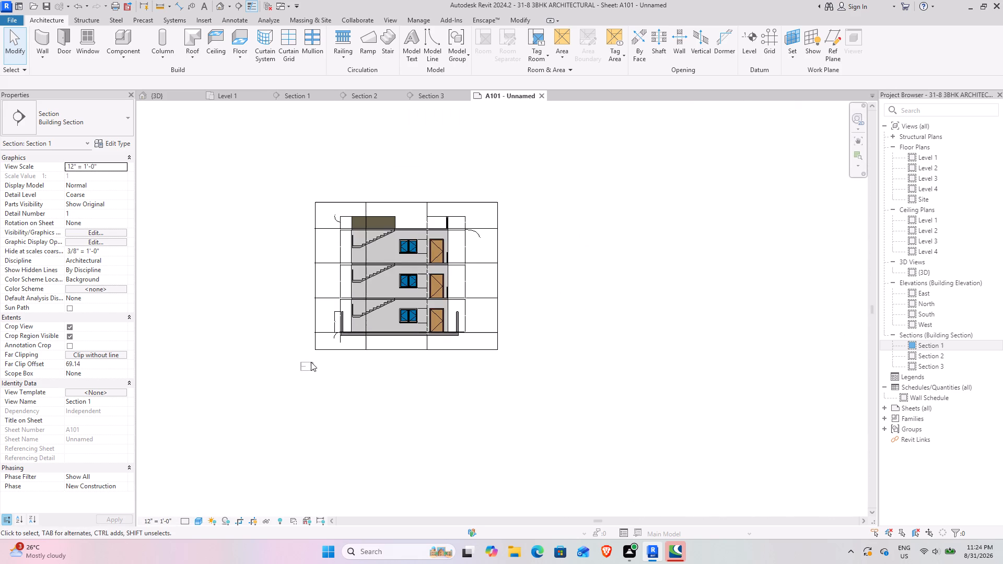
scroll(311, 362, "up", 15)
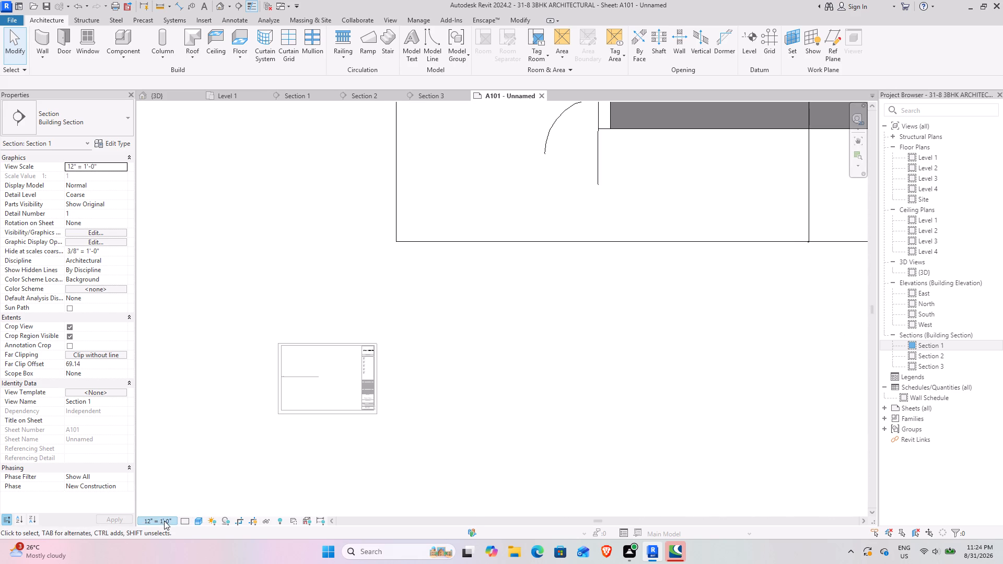
Set the Section 1 view scale to 1/4" = 1'-0" and check its fit on sheet A101.
left_click(164, 520)
left_click(189, 292)
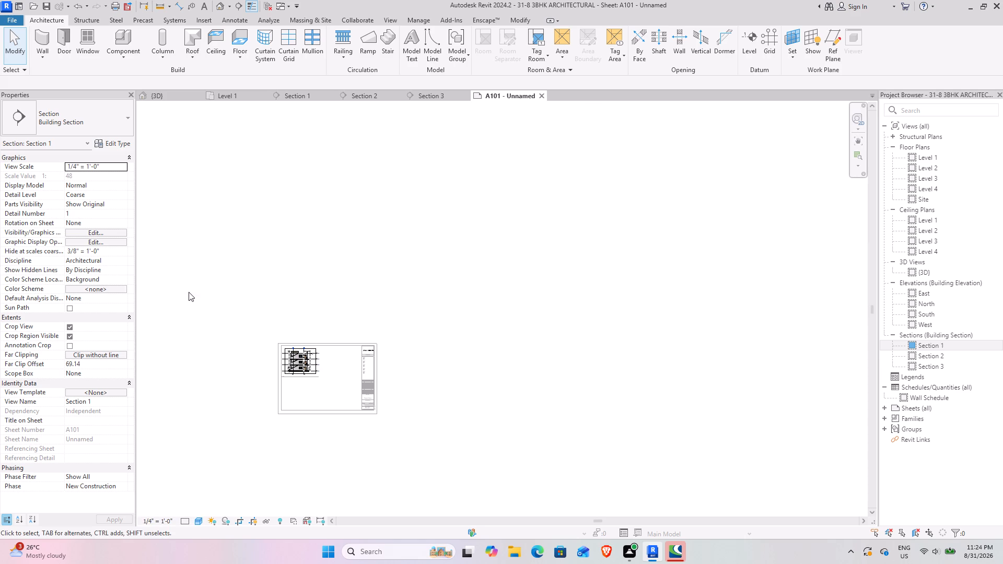
scroll(310, 363, "up", 16)
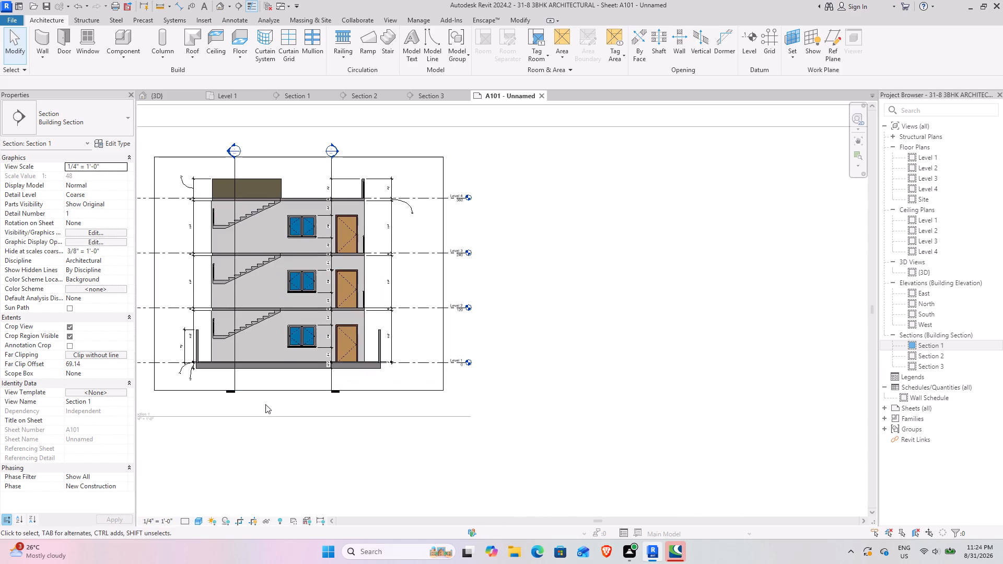
middle_click_drag(273, 406, 341, 408)
scroll(281, 390, "up", 5)
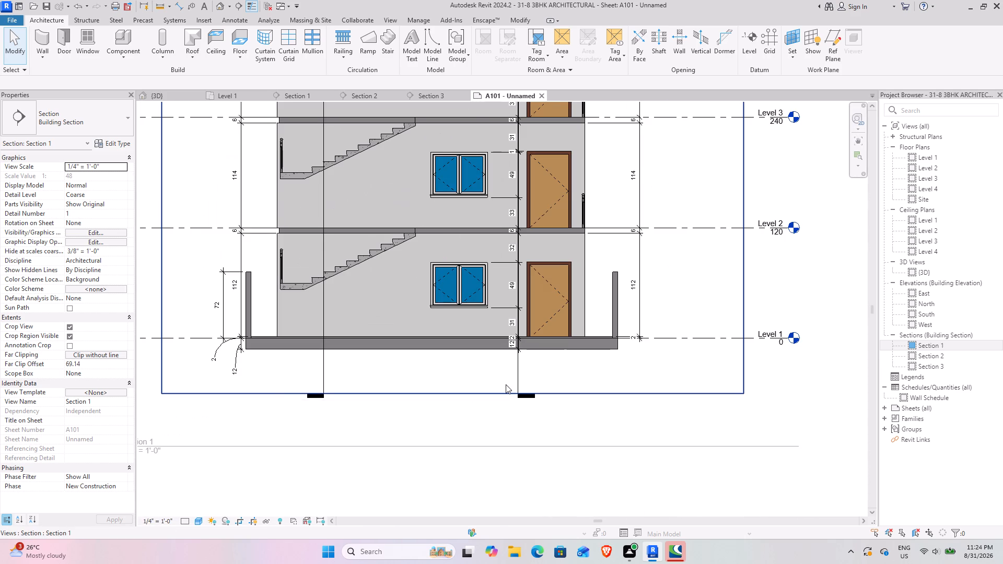
middle_click_drag(503, 384, 406, 433)
scroll(403, 433, "down", 9)
middle_click_drag(471, 438, 367, 317)
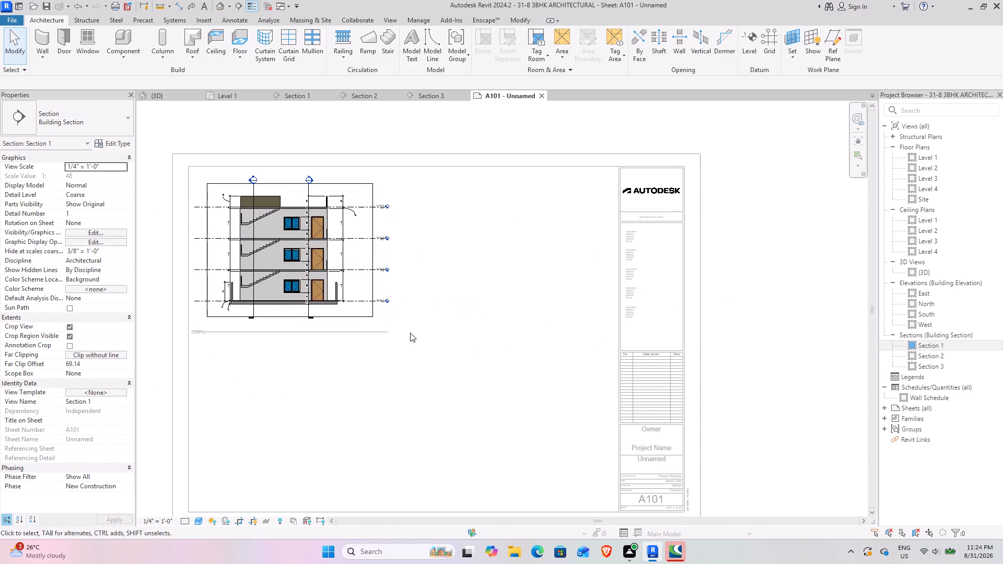
middle_click_drag(428, 336, 395, 327)
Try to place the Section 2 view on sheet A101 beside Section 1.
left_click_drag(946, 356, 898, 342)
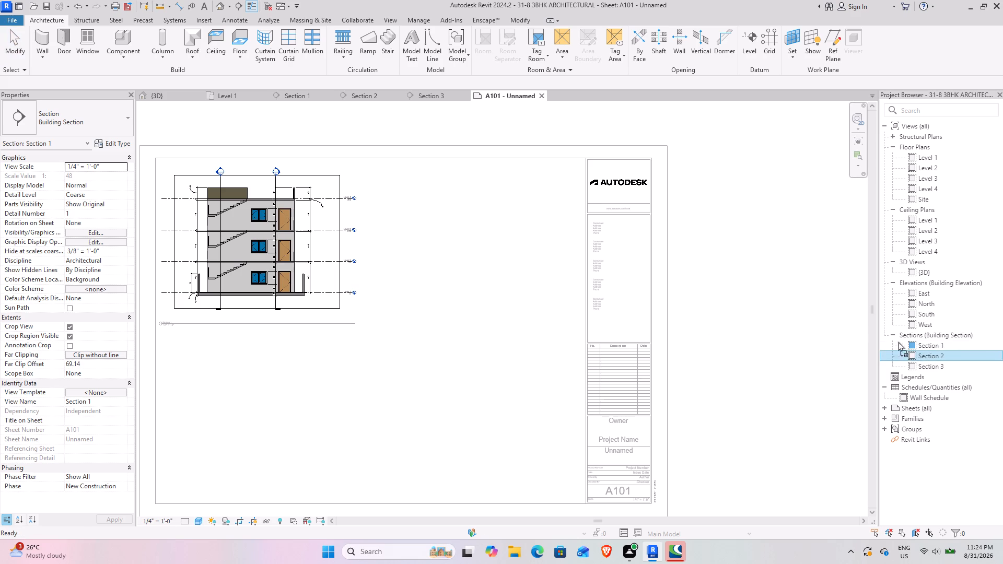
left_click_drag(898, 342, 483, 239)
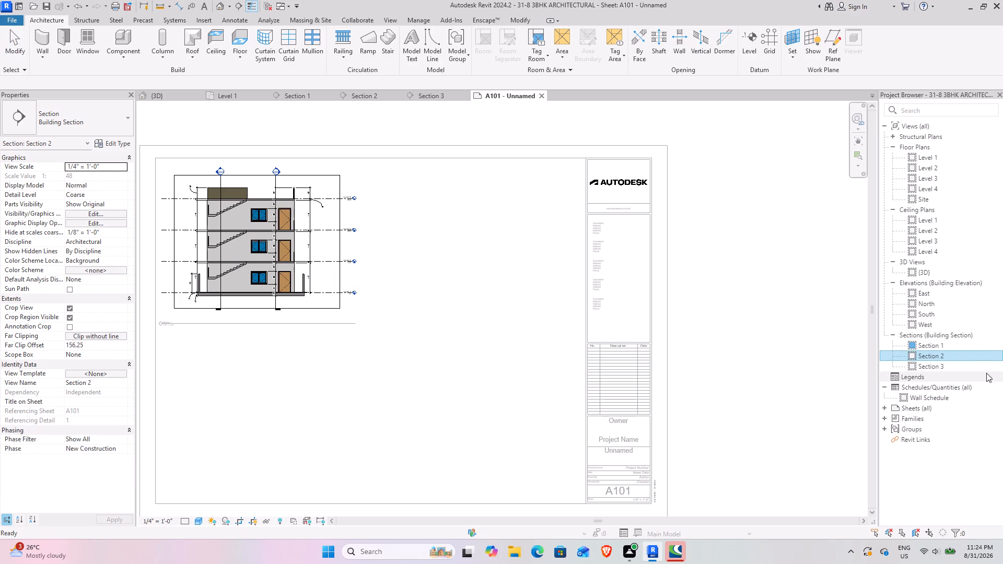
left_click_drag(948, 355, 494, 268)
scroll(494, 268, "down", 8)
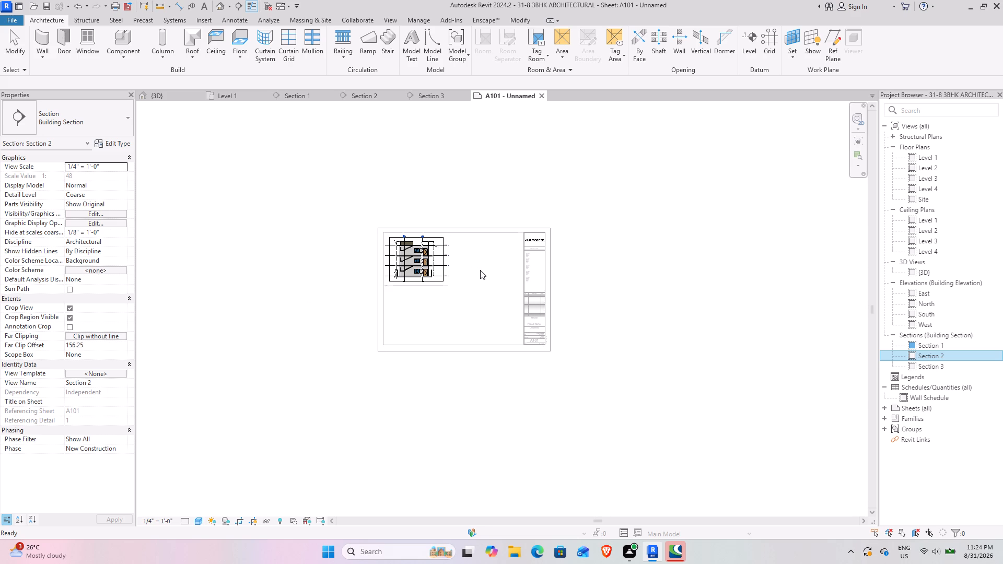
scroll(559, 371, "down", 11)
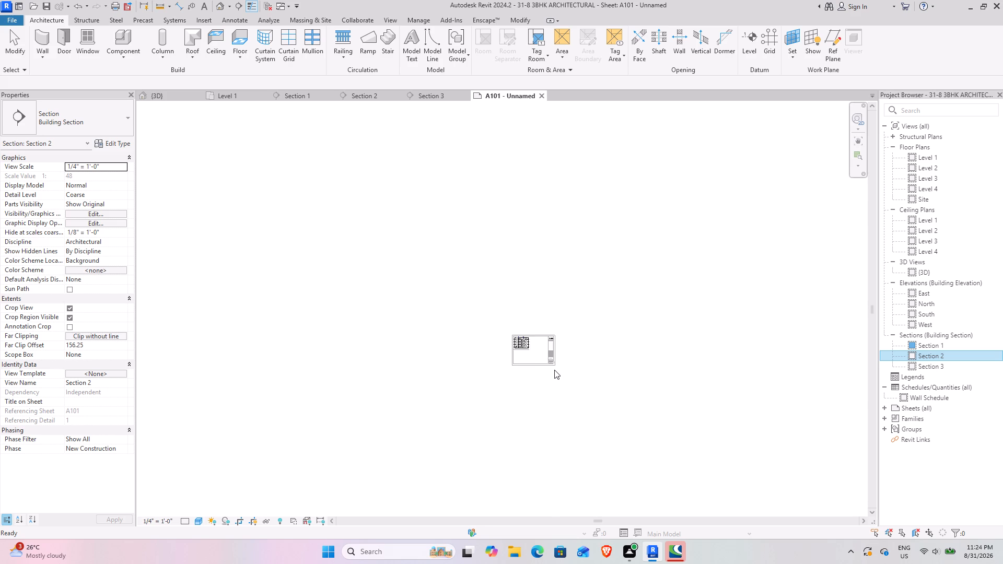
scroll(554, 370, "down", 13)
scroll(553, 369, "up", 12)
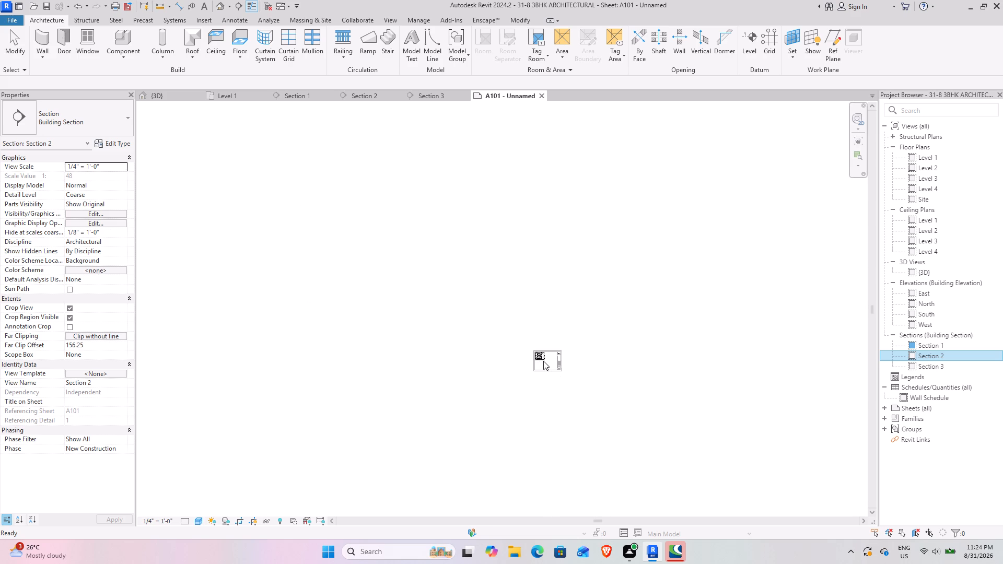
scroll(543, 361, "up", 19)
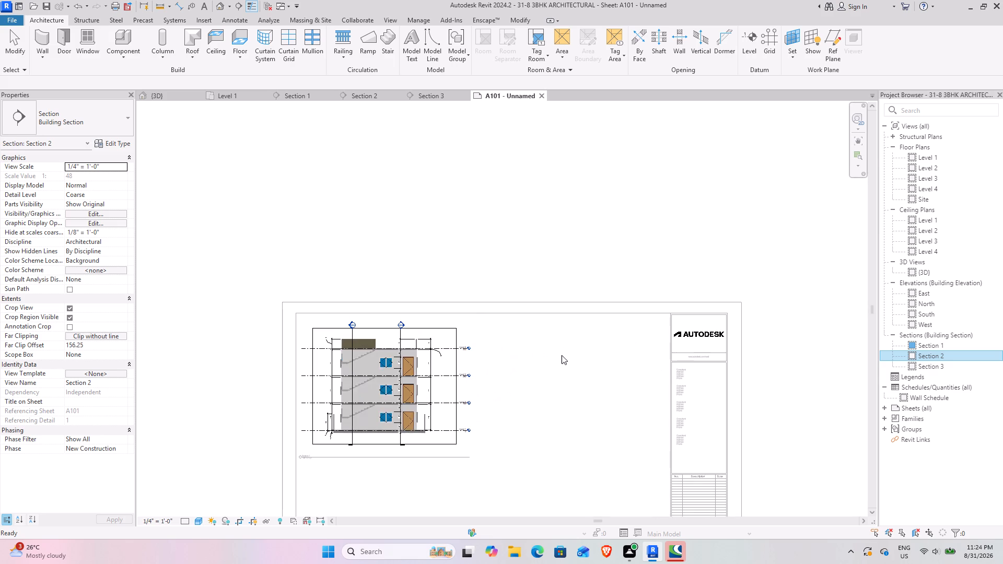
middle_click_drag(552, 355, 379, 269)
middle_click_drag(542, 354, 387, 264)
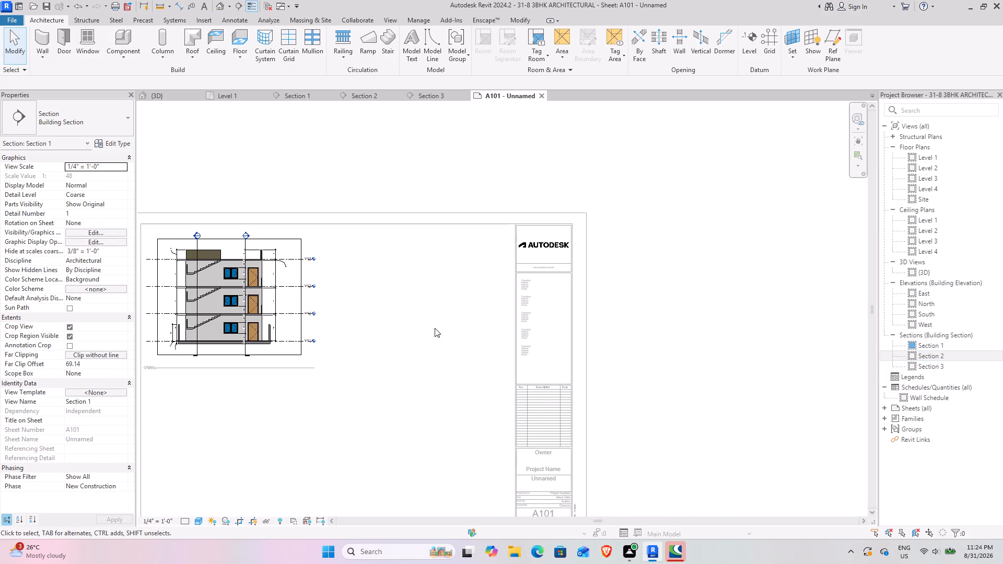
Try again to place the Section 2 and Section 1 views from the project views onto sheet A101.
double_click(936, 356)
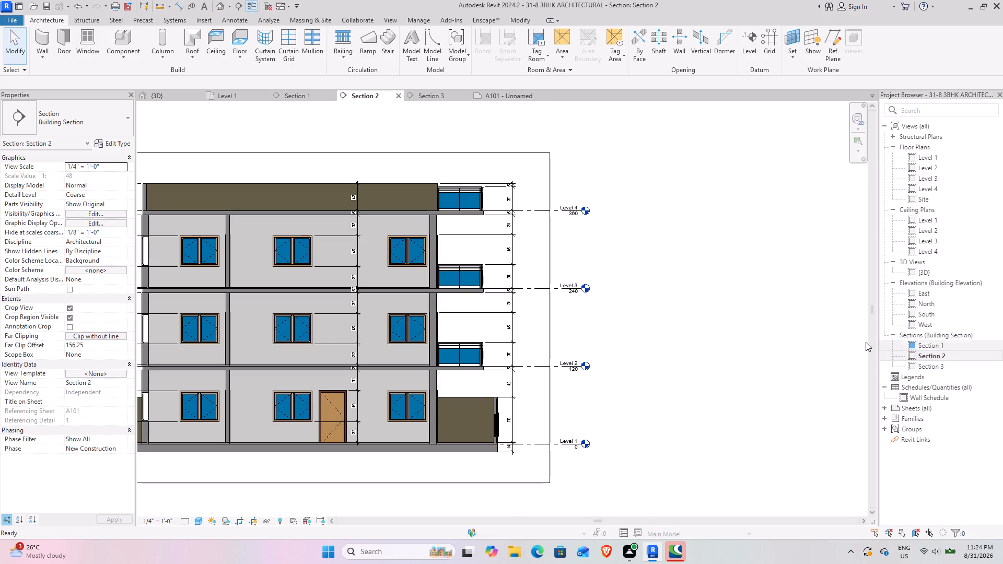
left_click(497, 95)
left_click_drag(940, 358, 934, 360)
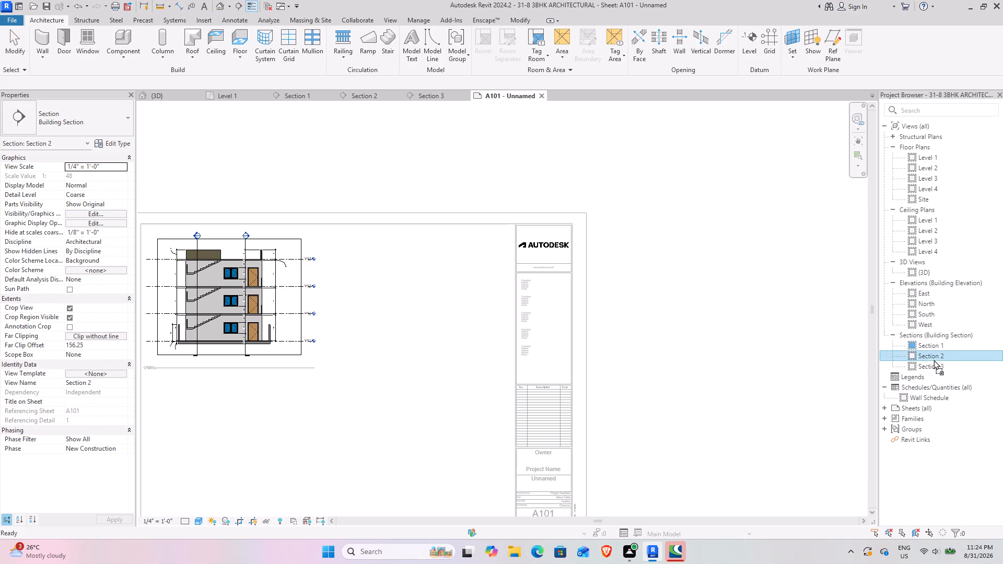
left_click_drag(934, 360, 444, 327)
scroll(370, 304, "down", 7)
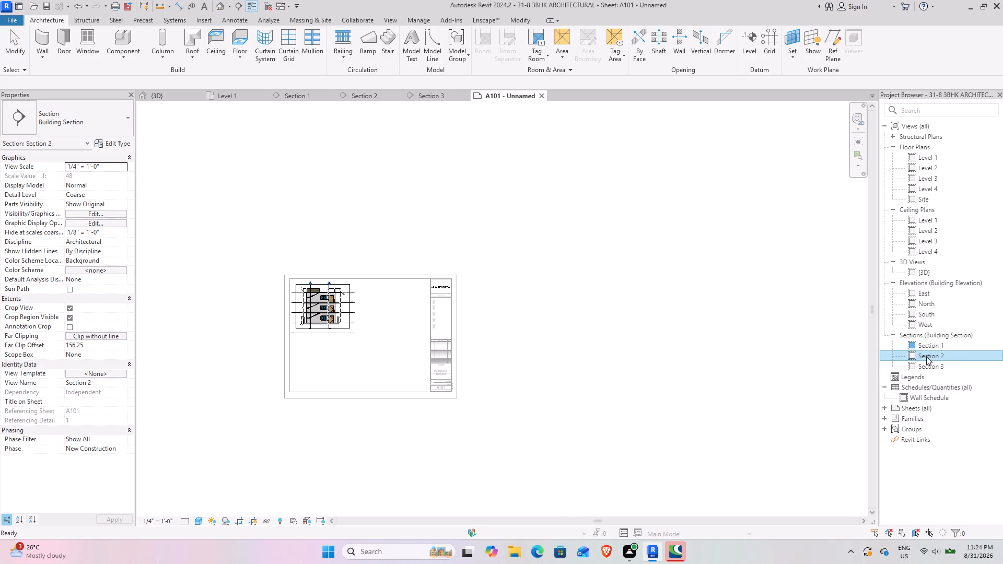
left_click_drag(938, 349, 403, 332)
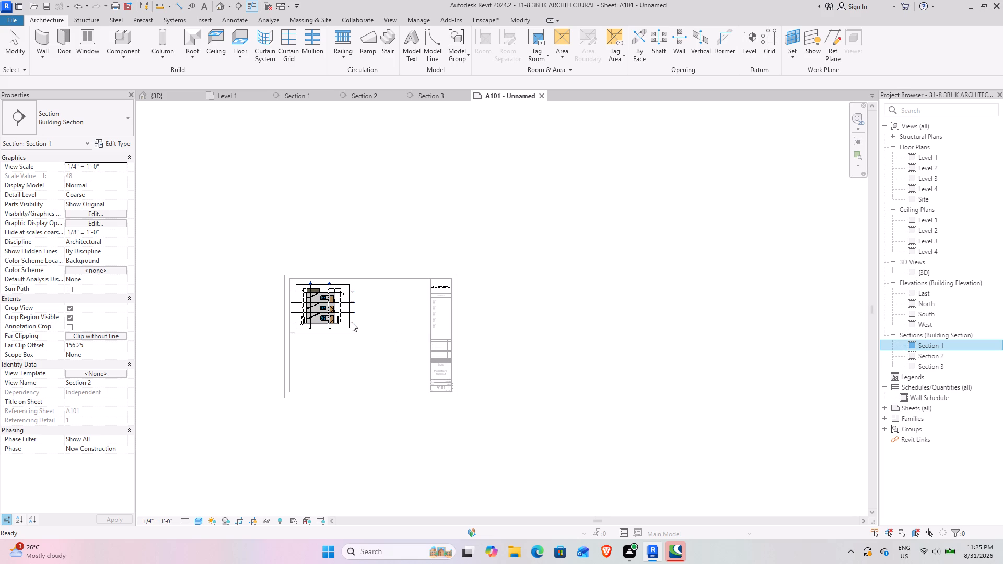
Deactivate the Section 1 view to return to working on sheet A101 itself.
scroll(335, 380, "up", 6)
middle_click_drag(290, 350, 372, 391)
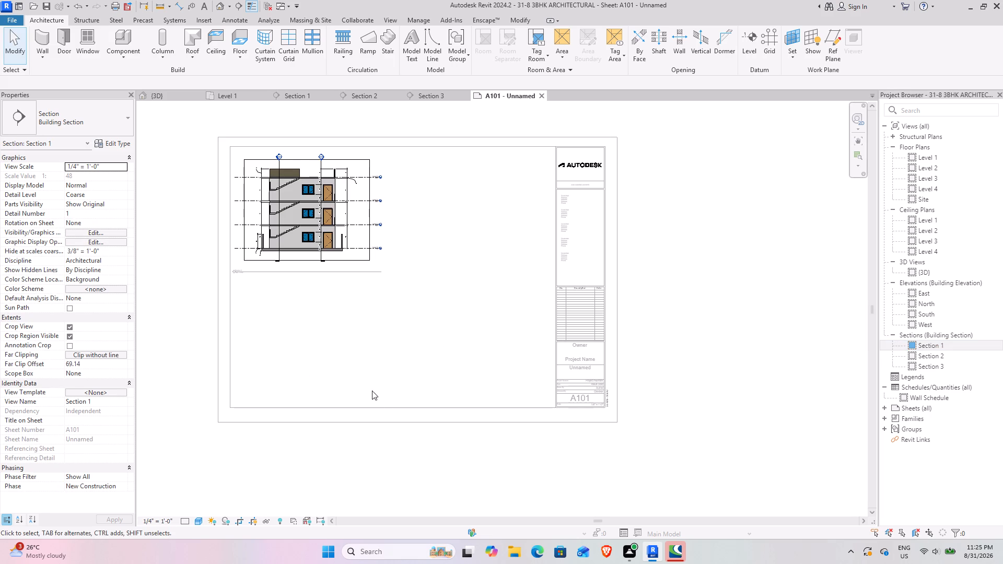
middle_click_drag(372, 391, 395, 411)
scroll(359, 357, "down", 3)
middle_click_drag(356, 356, 396, 383)
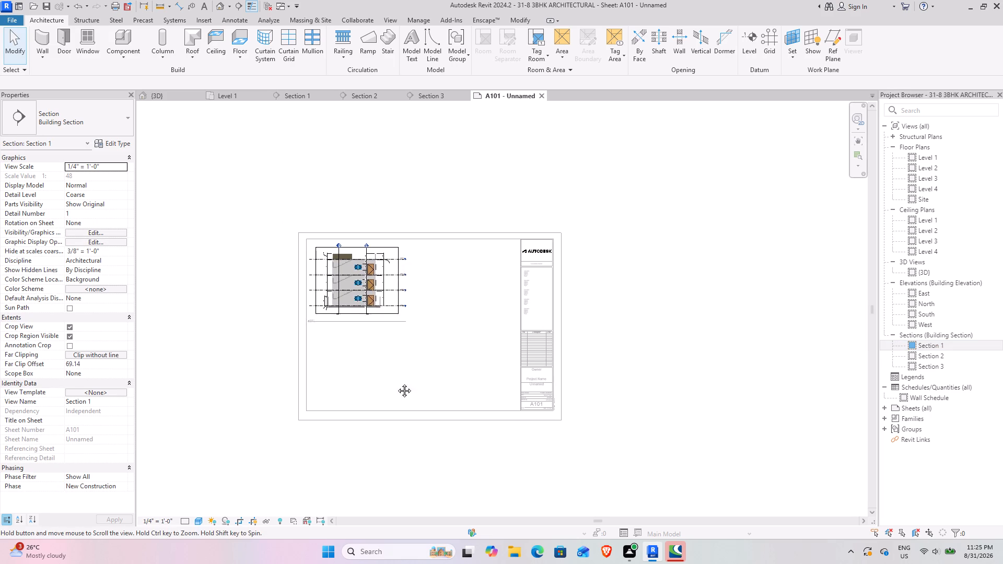
middle_click_drag(396, 383, 406, 391)
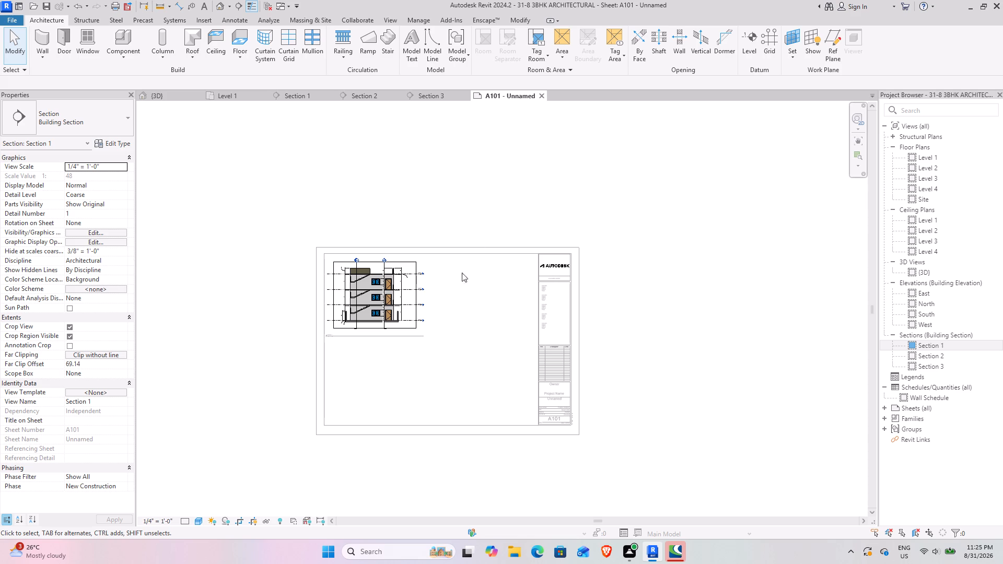
left_click(368, 335)
left_click(356, 324)
left_click(371, 289)
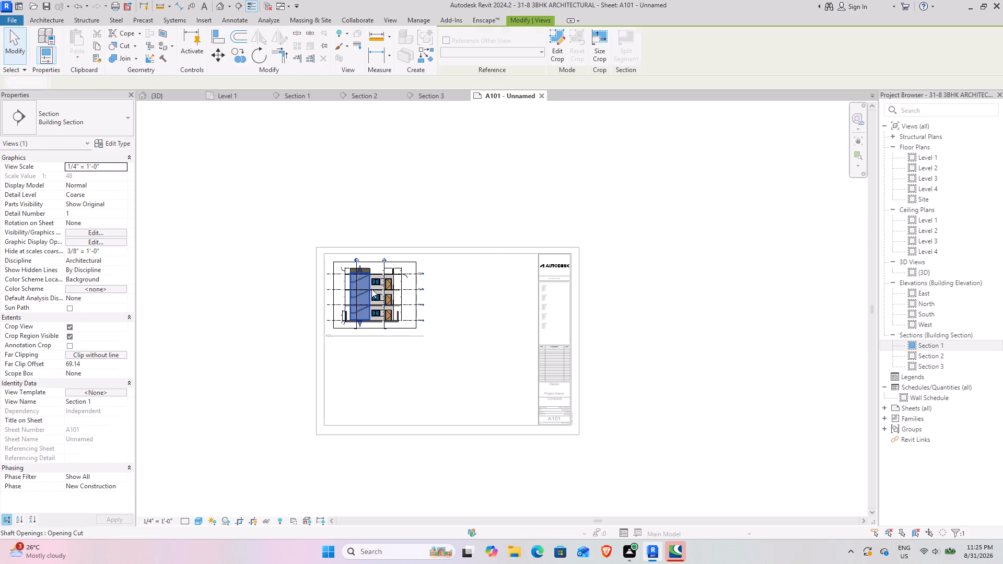
left_click(307, 156)
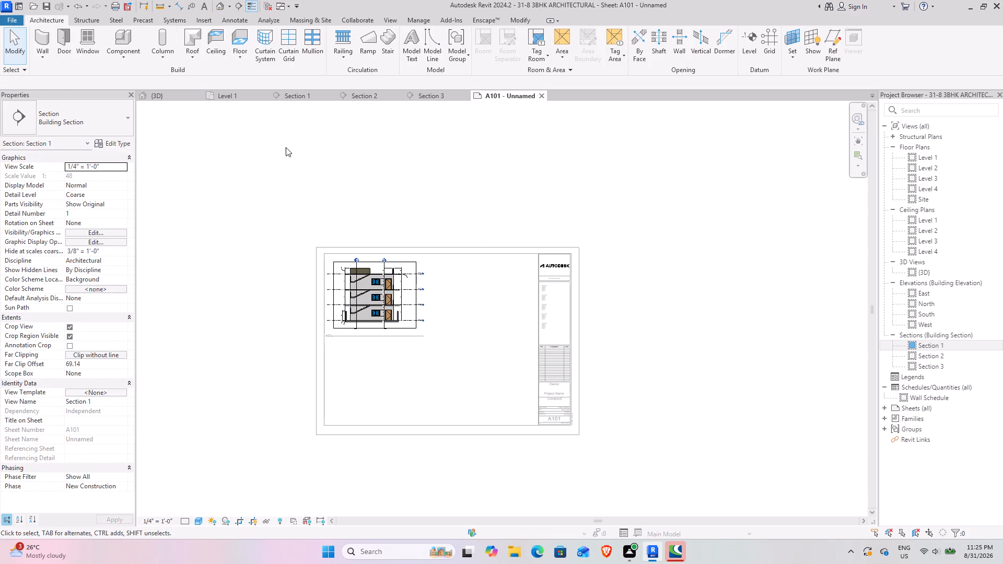
left_click(286, 147)
left_click_drag(286, 147, 477, 260)
left_click_drag(320, 169, 336, 181)
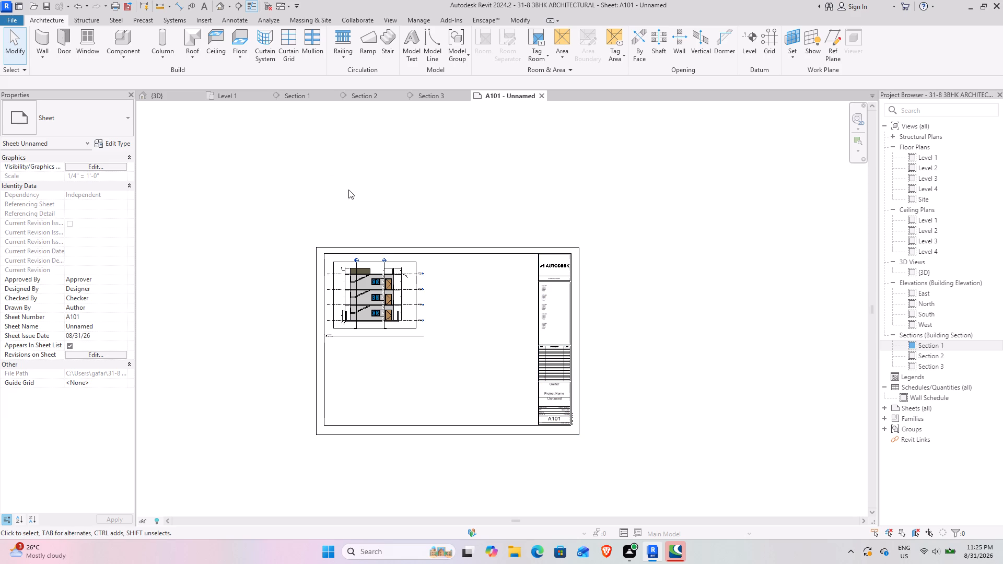
left_click(353, 193)
left_click_drag(360, 195, 567, 234)
left_click_drag(565, 234, 271, 179)
left_click(271, 179)
Place the {3D} view on sheet A101 directly below the Section 1 view.
left_click_drag(945, 361, 916, 358)
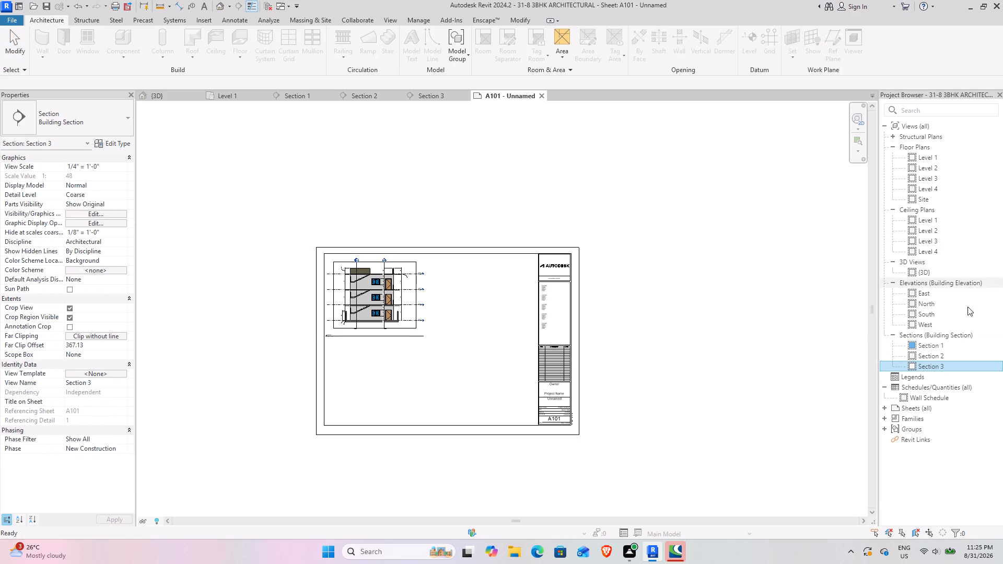
left_click_drag(930, 268, 529, 269)
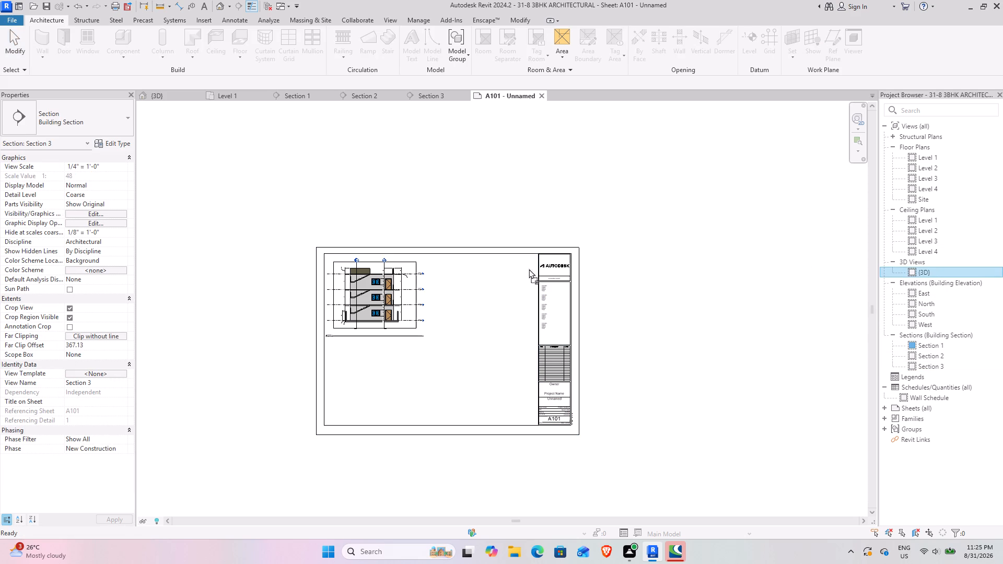
left_click_drag(529, 269, 473, 300)
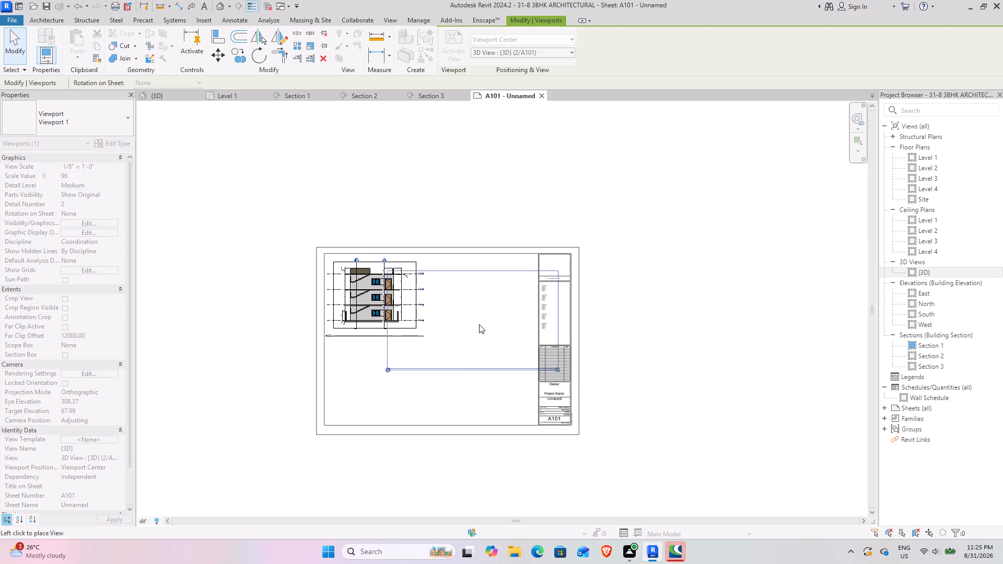
left_click(408, 385)
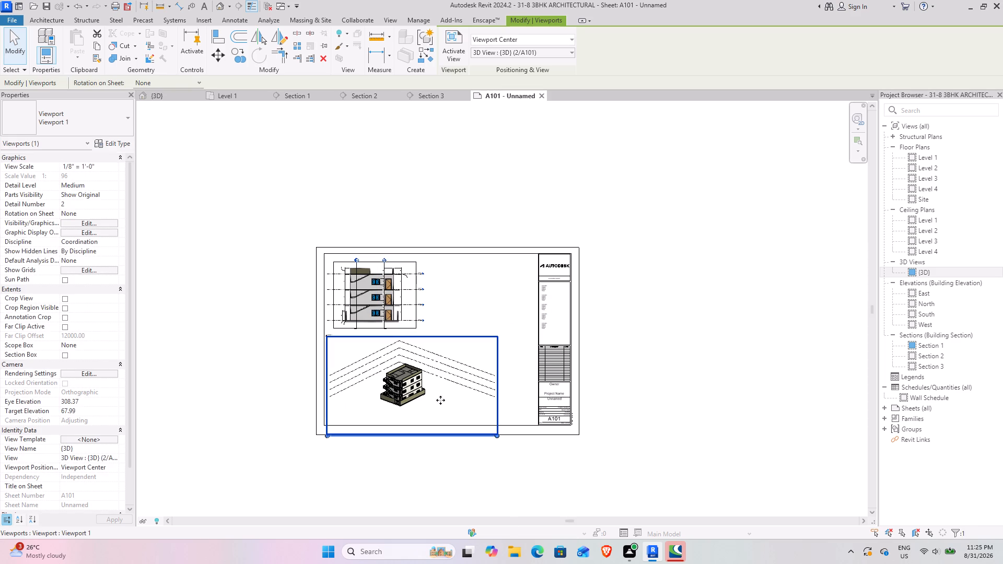
Shorten the title line of the 3D viewport on sheet A101 to about three quarters of the viewport's width.
scroll(413, 415, "up", 7)
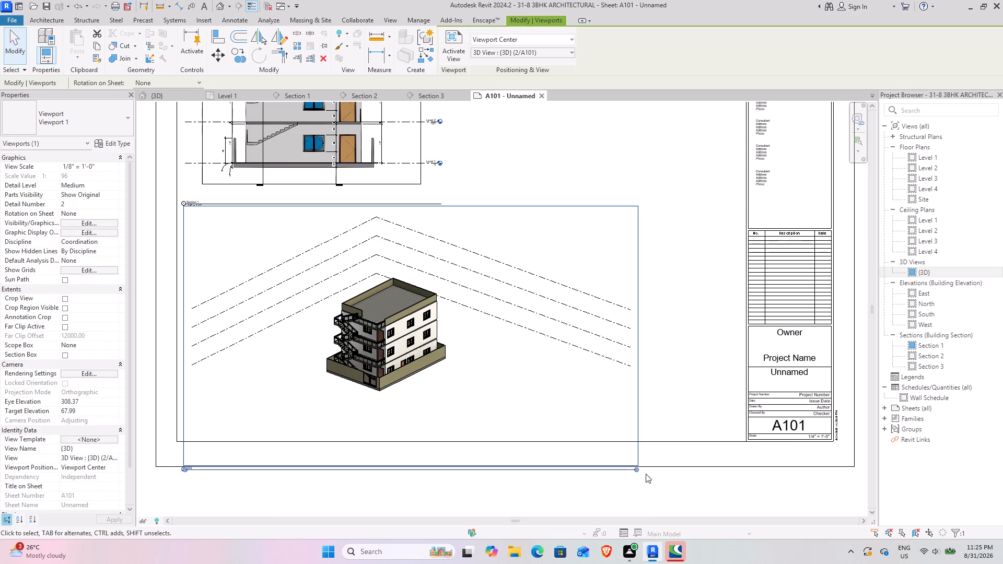
left_click_drag(635, 469, 525, 466)
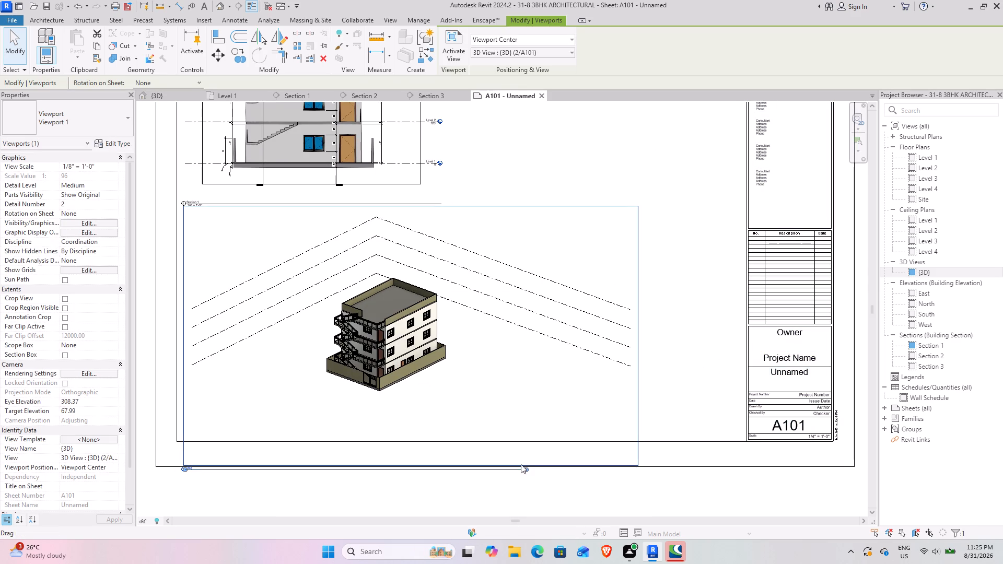
left_click(647, 439)
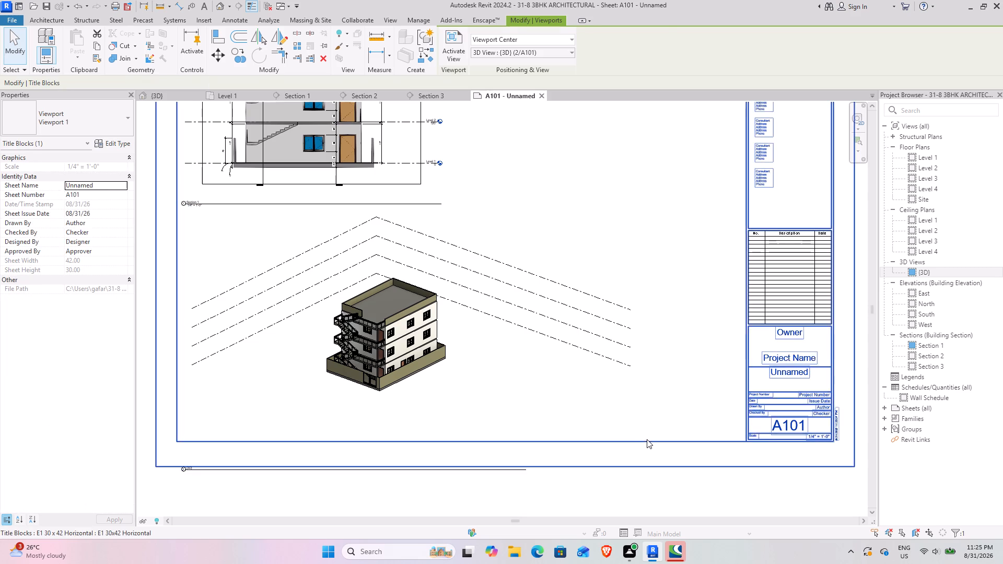
left_click(633, 425)
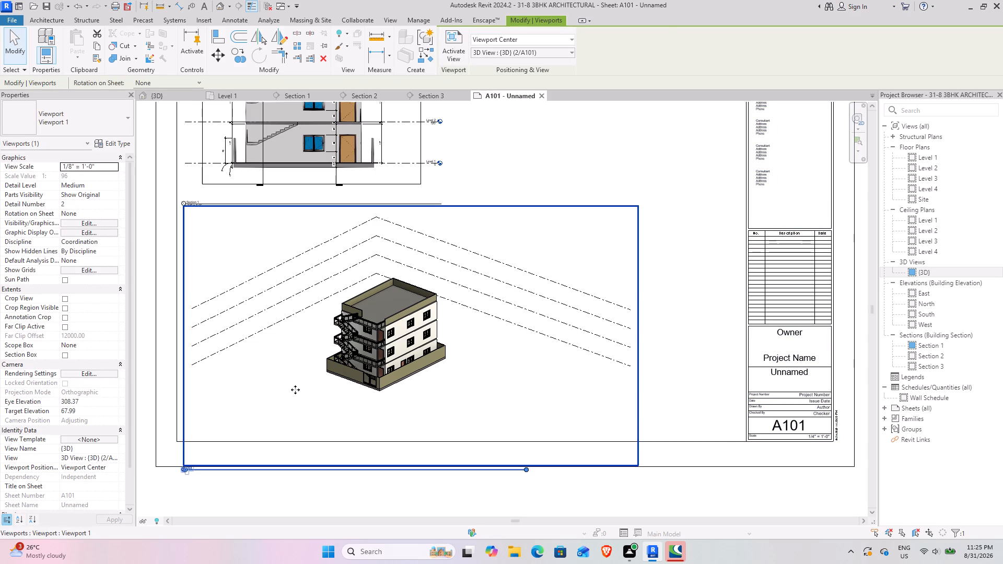
Examine the 3D viewport's angle, size and fit below Section 1 on sheet A101.
scroll(362, 367, "up", 4)
scroll(391, 380, "down", 5)
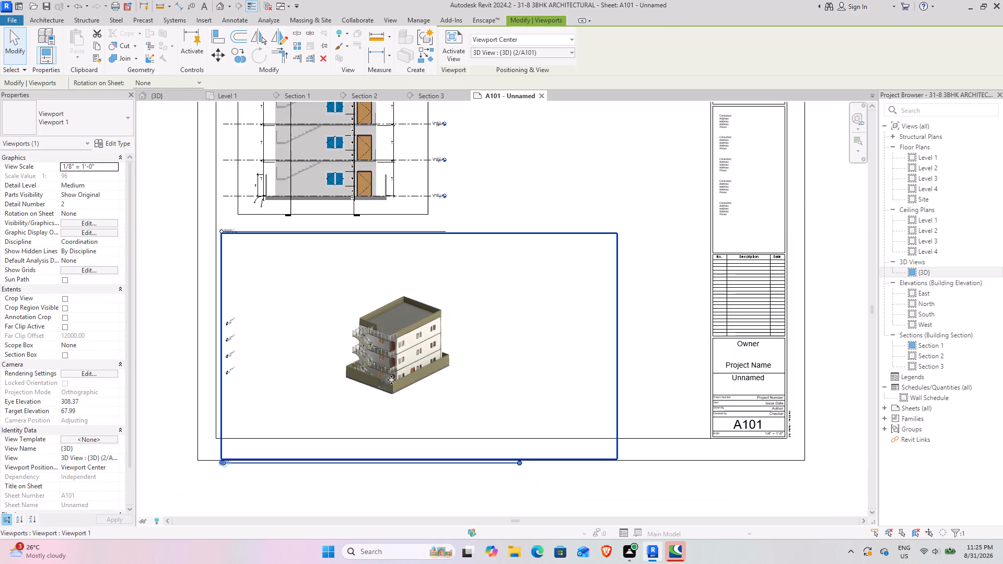
scroll(372, 370, "up", 7, "shift")
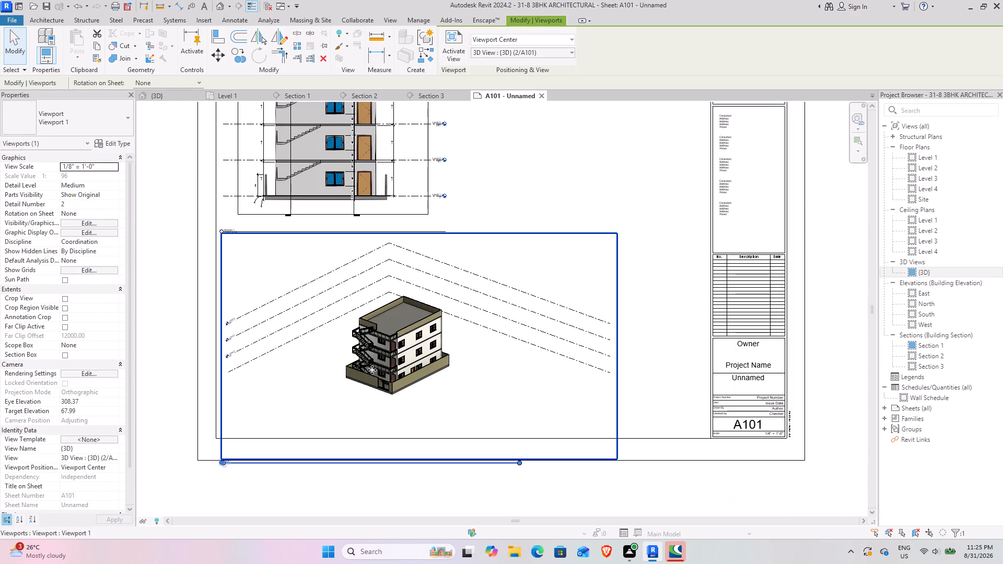
scroll(392, 378, "up", 10, "ctrl")
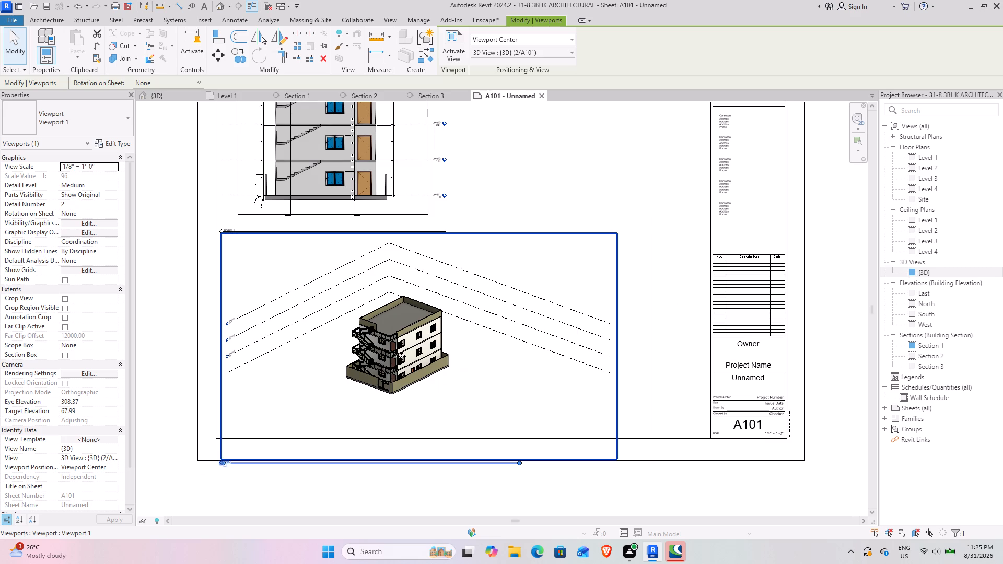
scroll(401, 356, "up", 2, "ctrl")
scroll(401, 356, "up", 4, "shift")
scroll(409, 357, "down", 5)
middle_click(408, 357, "shift")
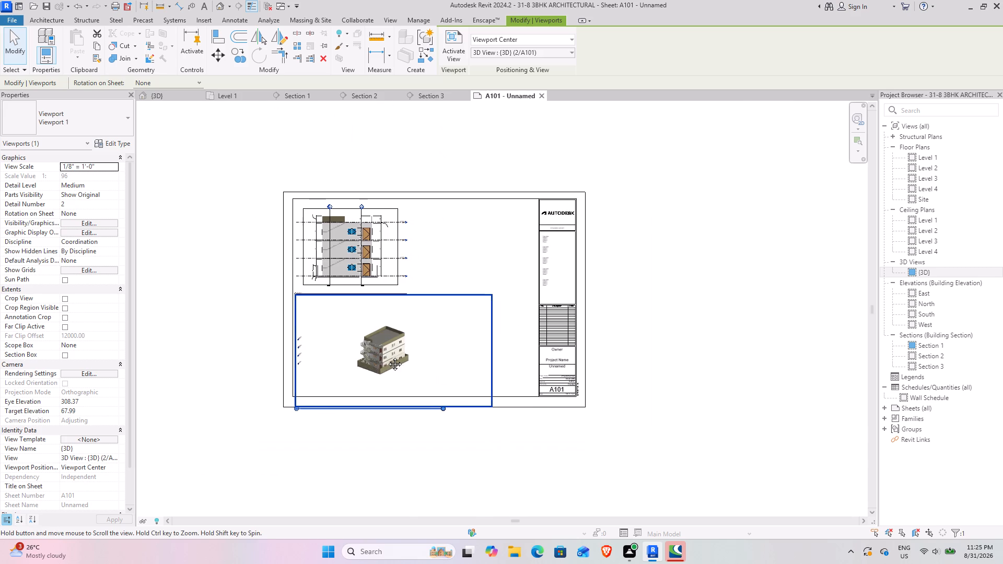
scroll(388, 346, "up", 8)
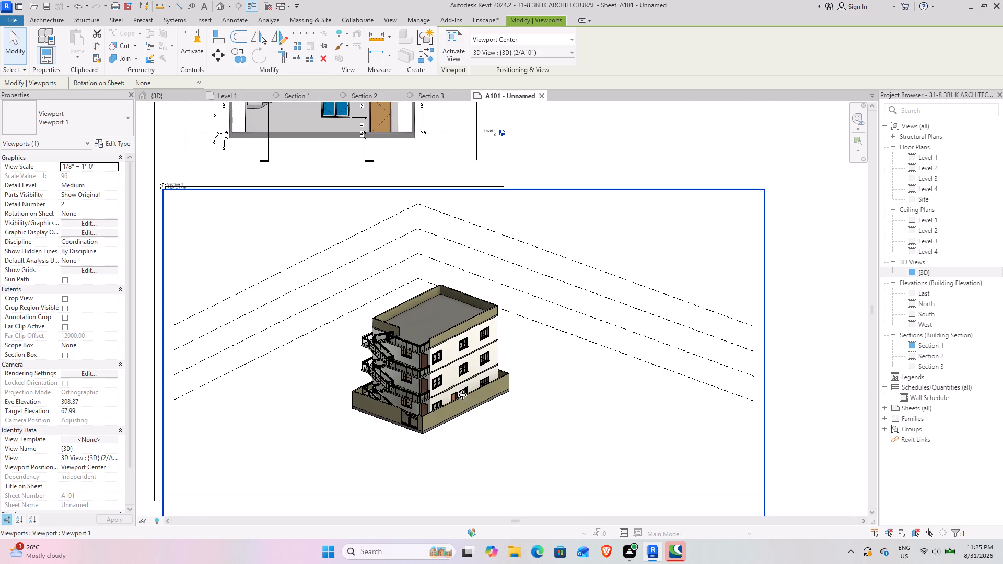
scroll(401, 359, "down", 4)
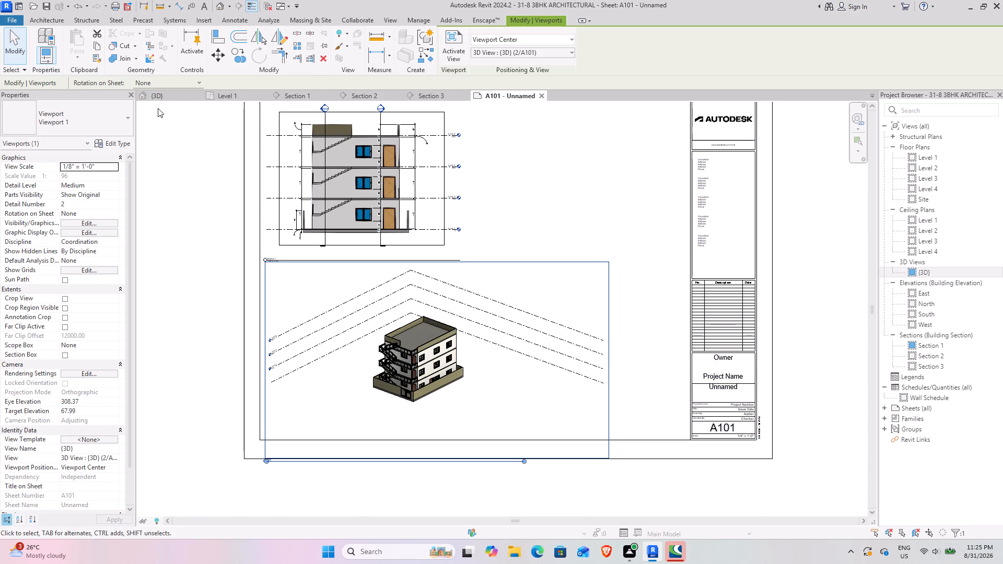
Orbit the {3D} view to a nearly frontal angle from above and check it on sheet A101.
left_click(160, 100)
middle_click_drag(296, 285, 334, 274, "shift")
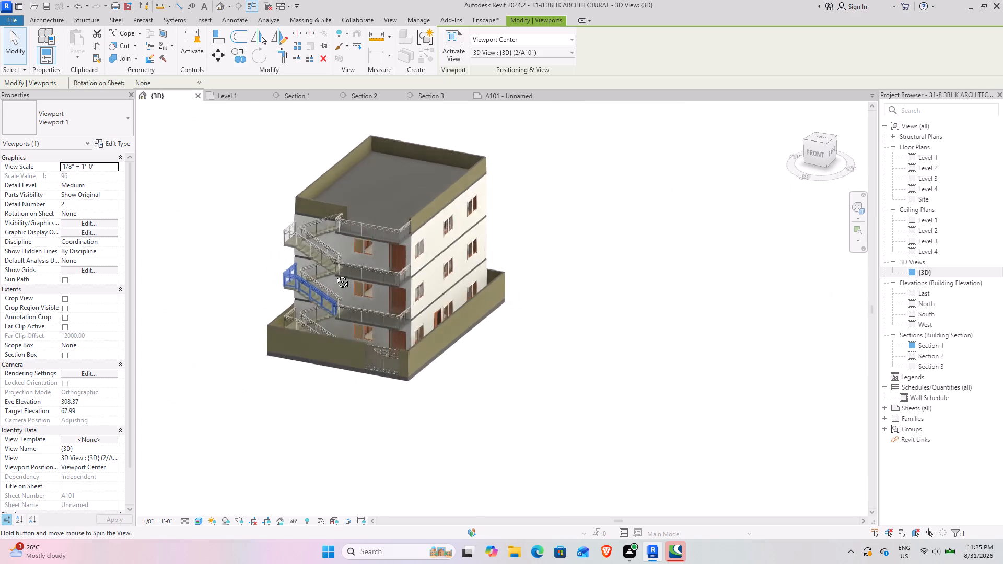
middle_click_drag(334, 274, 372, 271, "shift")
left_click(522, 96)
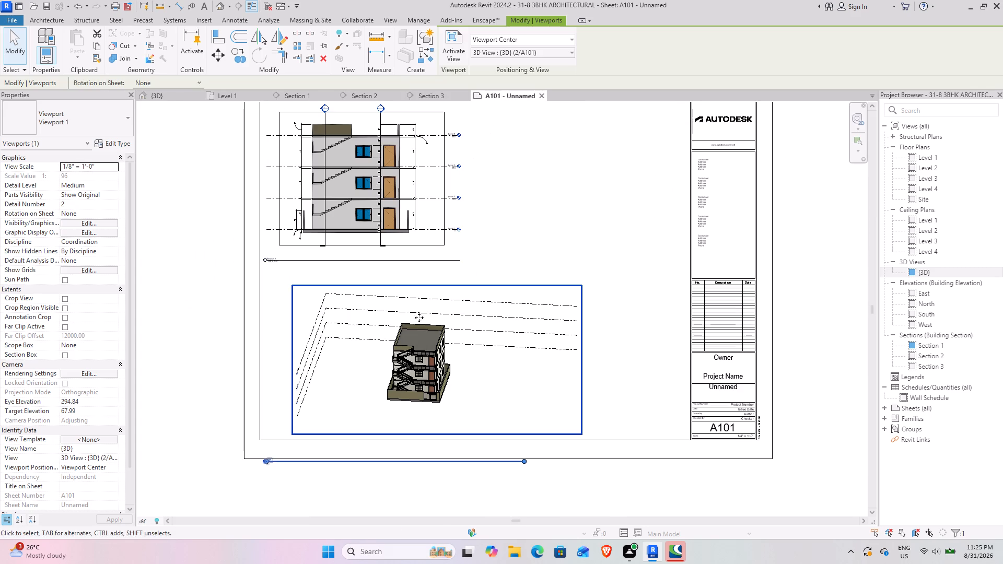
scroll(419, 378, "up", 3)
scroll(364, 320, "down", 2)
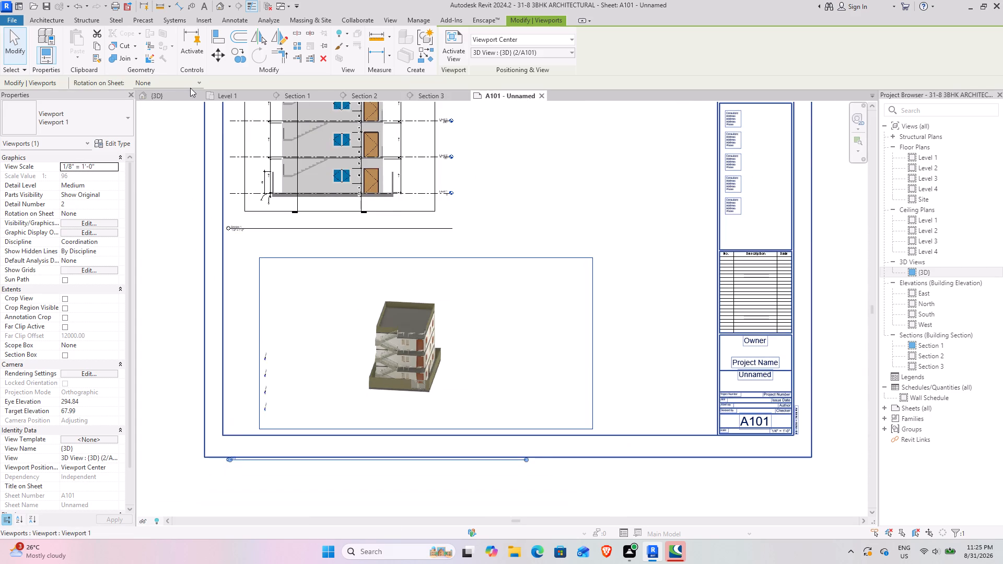
Orbit the {3D} view to a lower corner angle showing the staircase front and right side, then return to sheet A101.
left_click(170, 92)
scroll(366, 285, "up", 3, "shift")
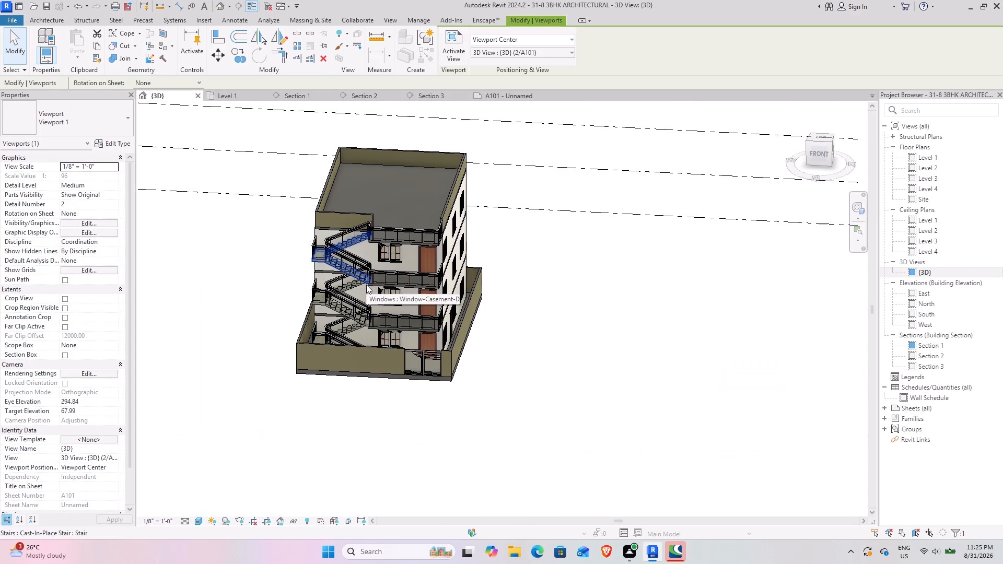
middle_click_drag(378, 274, 364, 213, "shift")
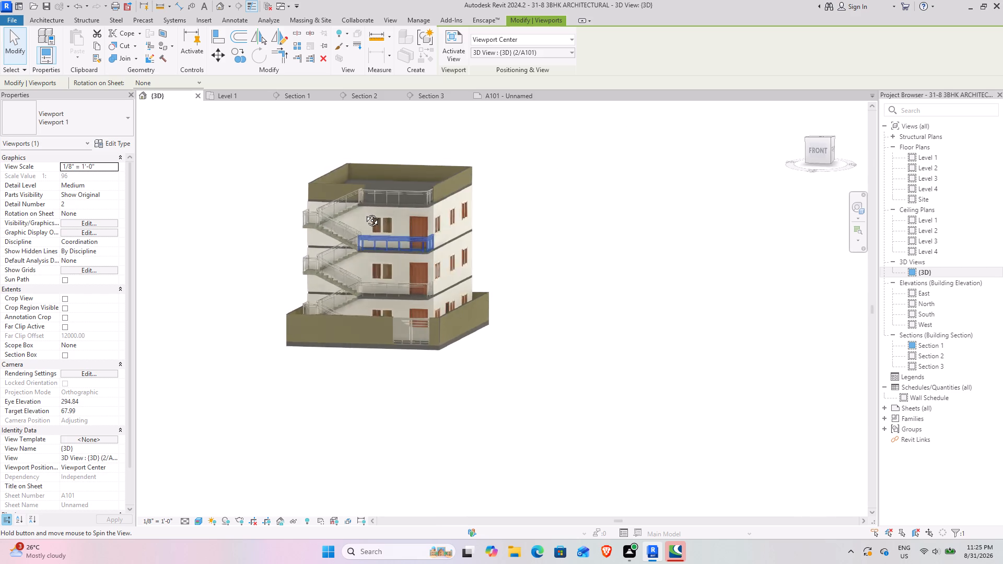
middle_click_drag(364, 213, 325, 232, "shift")
scroll(356, 240, "up", 7)
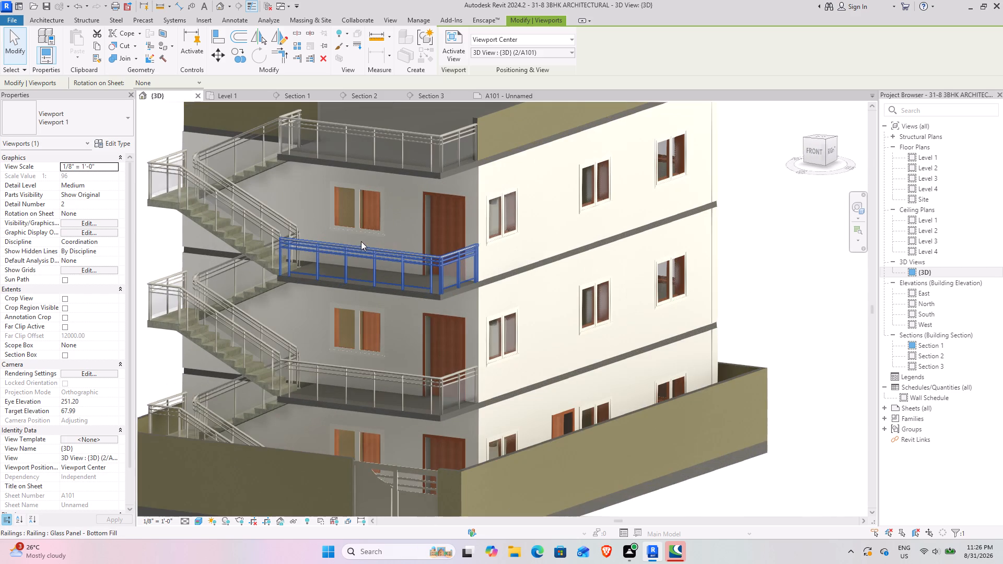
middle_click_drag(361, 241, 387, 262)
scroll(387, 262, "down", 2)
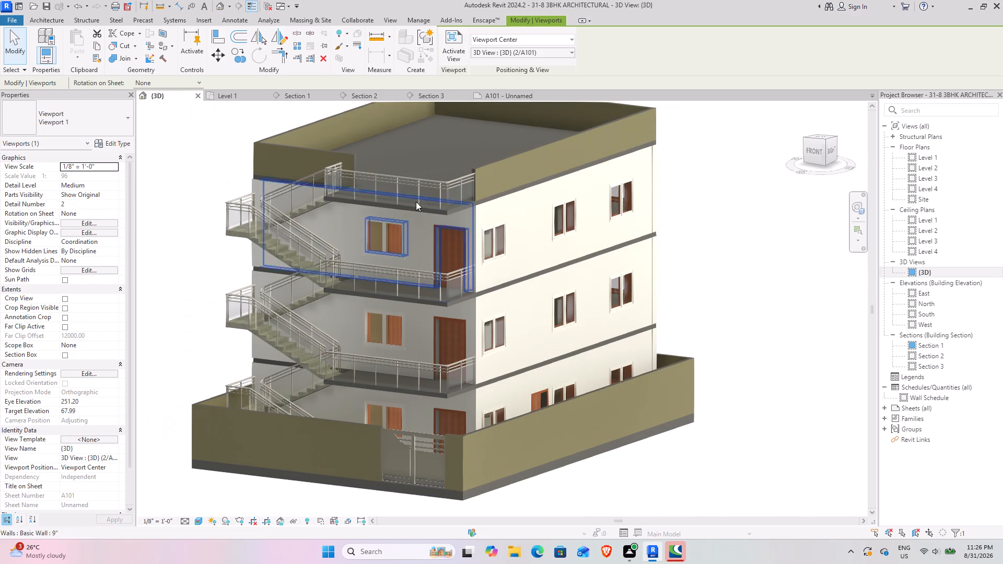
left_click(508, 93)
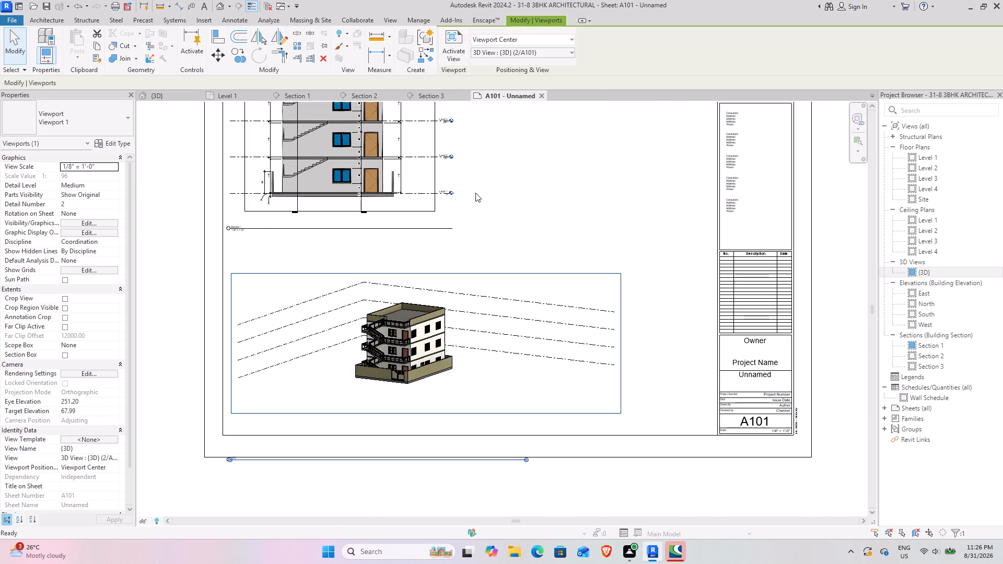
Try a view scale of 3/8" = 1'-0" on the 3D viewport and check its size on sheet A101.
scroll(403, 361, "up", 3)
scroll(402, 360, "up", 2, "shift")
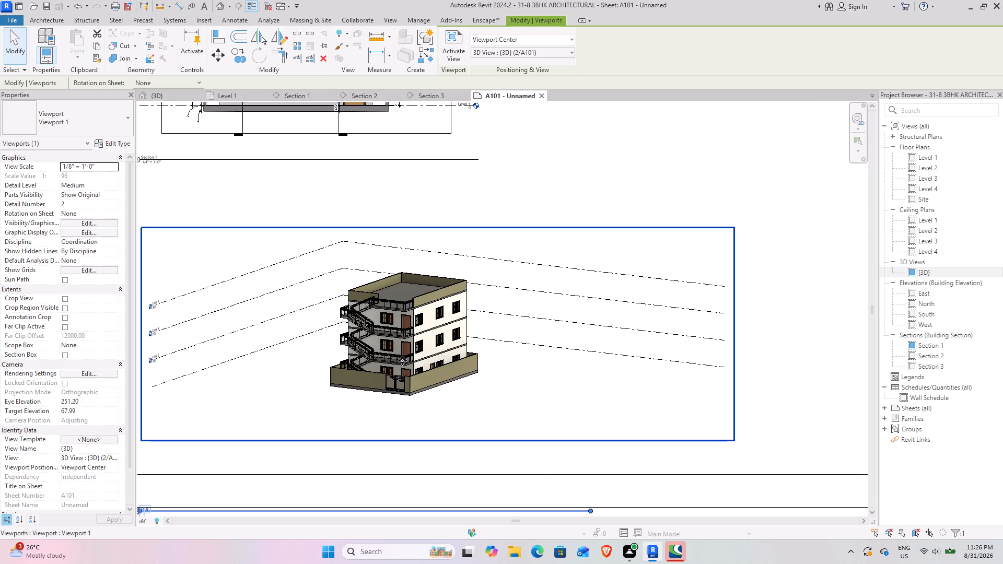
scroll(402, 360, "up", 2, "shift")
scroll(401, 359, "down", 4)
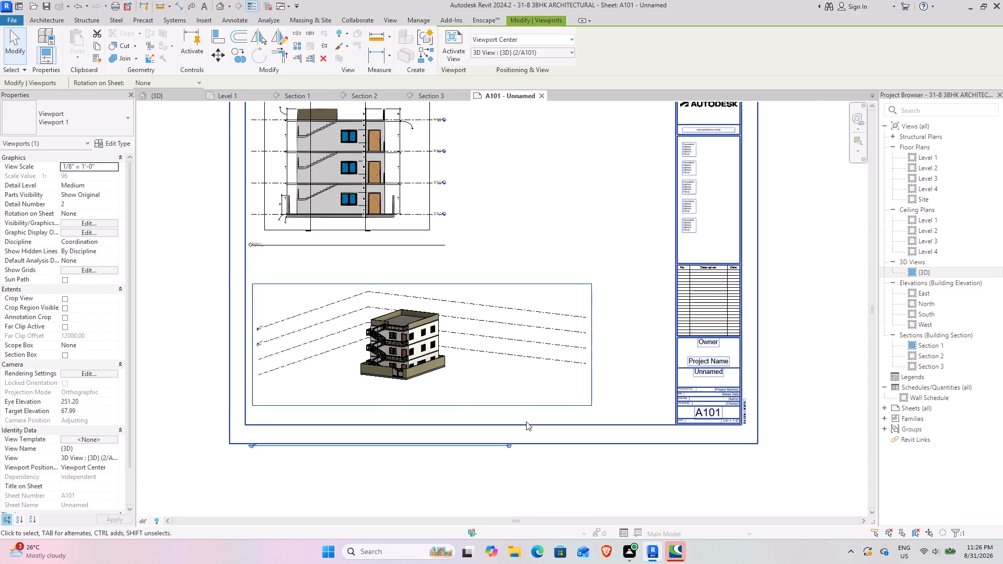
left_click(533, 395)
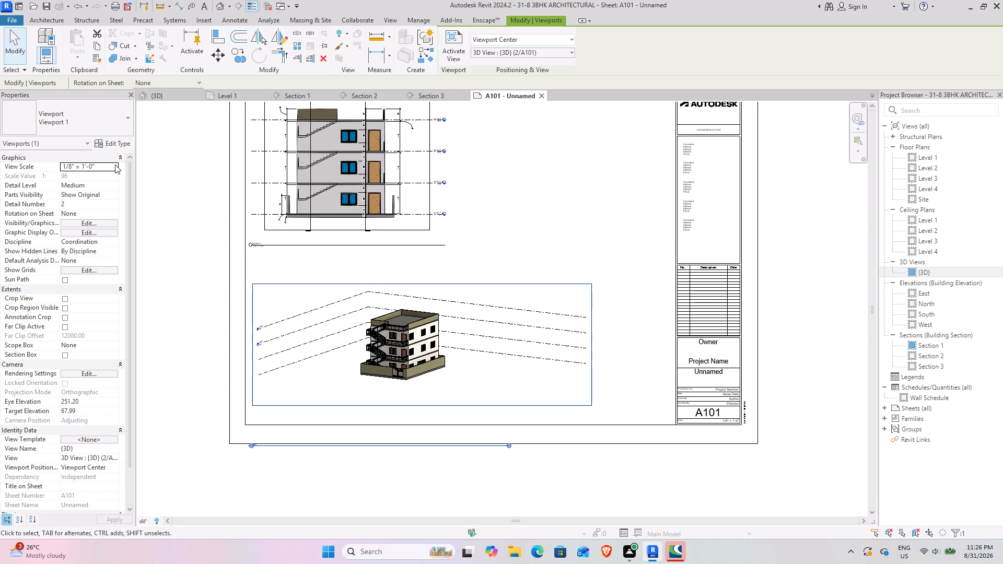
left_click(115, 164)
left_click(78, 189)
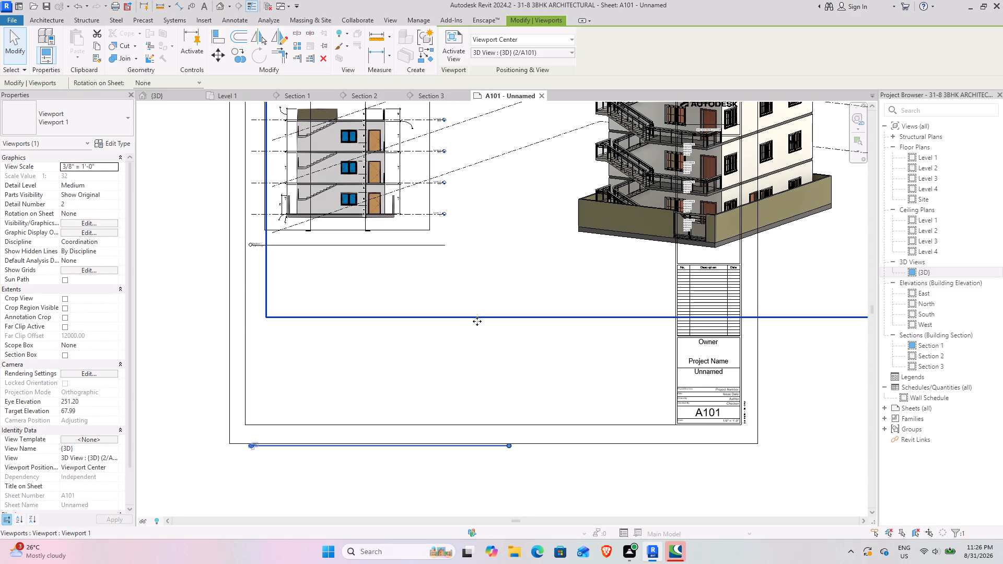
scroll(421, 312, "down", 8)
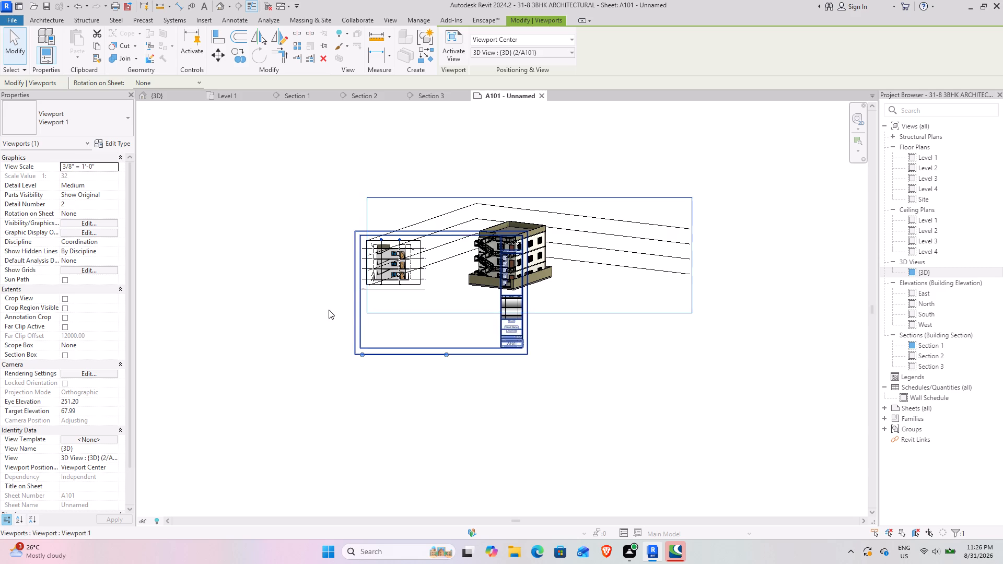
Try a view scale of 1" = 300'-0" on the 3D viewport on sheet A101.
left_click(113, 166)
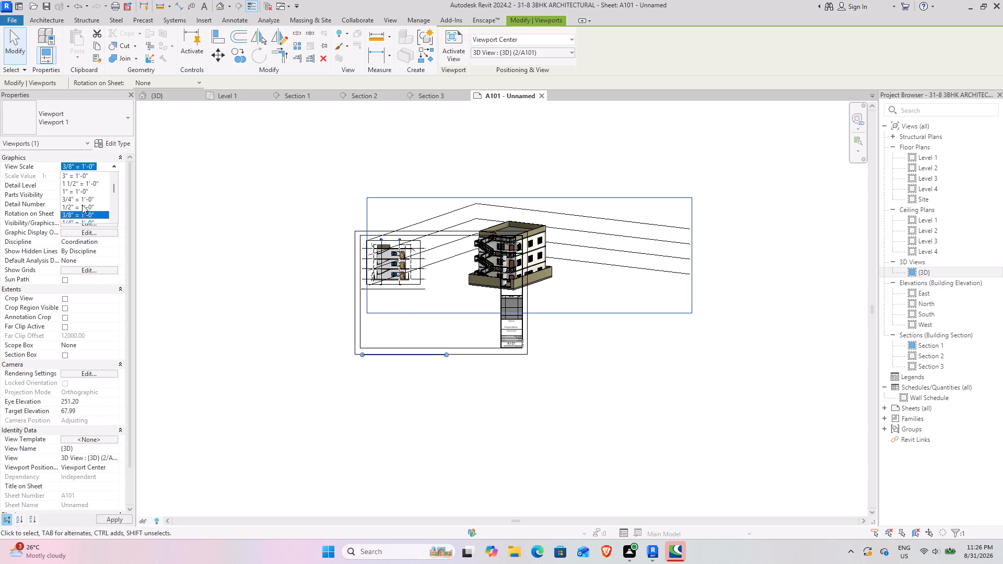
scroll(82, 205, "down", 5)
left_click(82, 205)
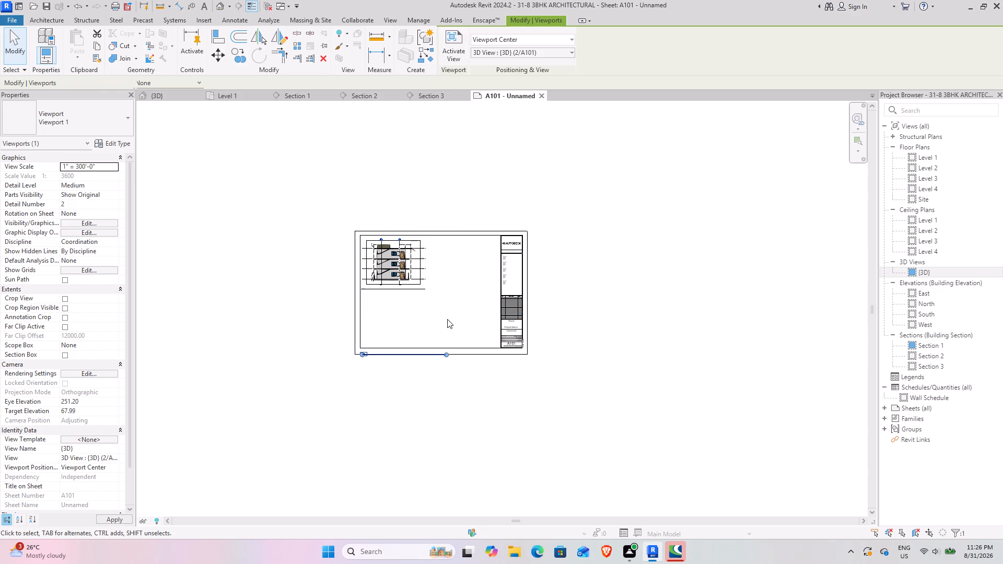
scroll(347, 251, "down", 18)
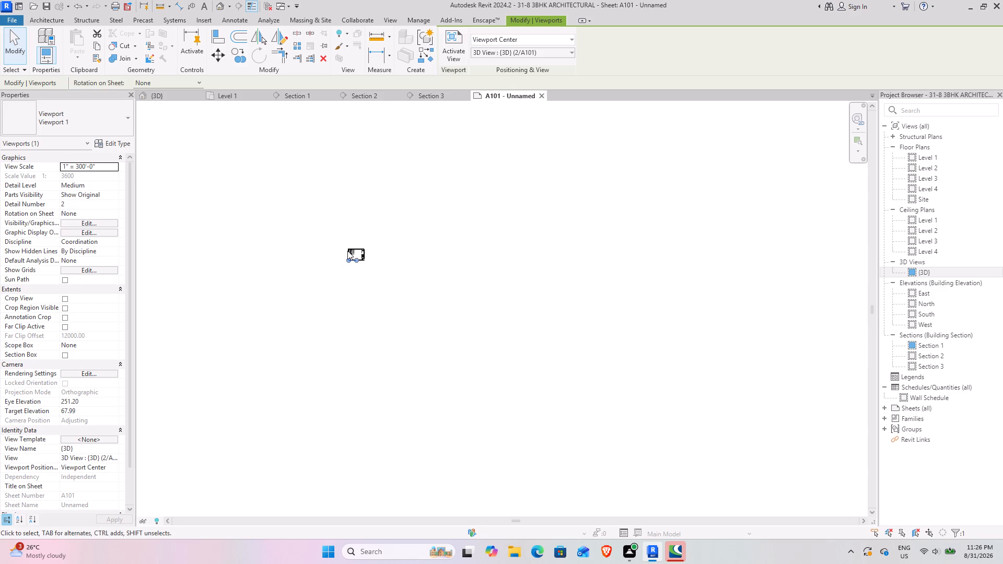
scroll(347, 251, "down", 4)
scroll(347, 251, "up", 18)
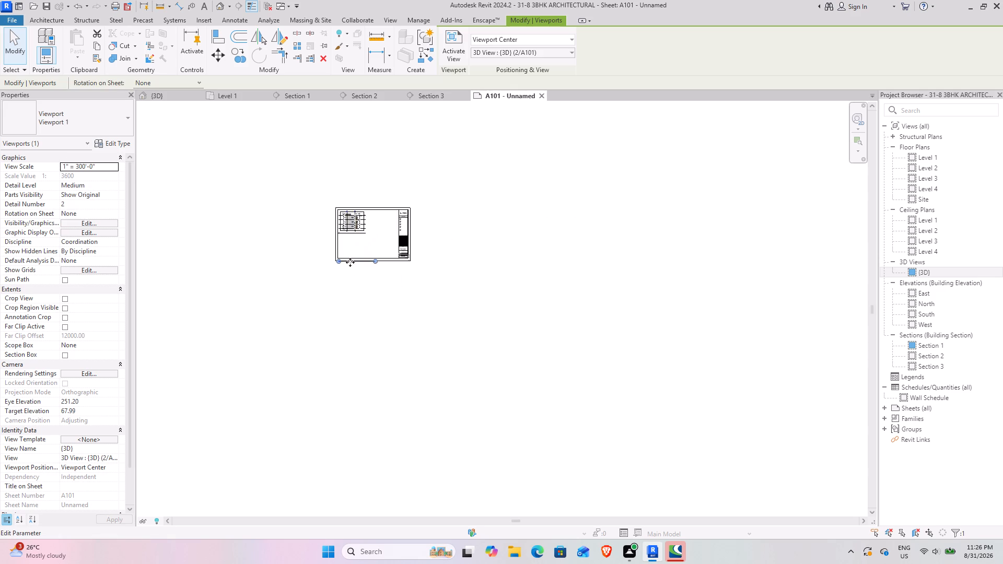
Examine the reduced 3D viewport, its building and its title near the lower-left corner of sheet A101.
scroll(350, 262, "up", 14)
scroll(310, 256, "up", 8)
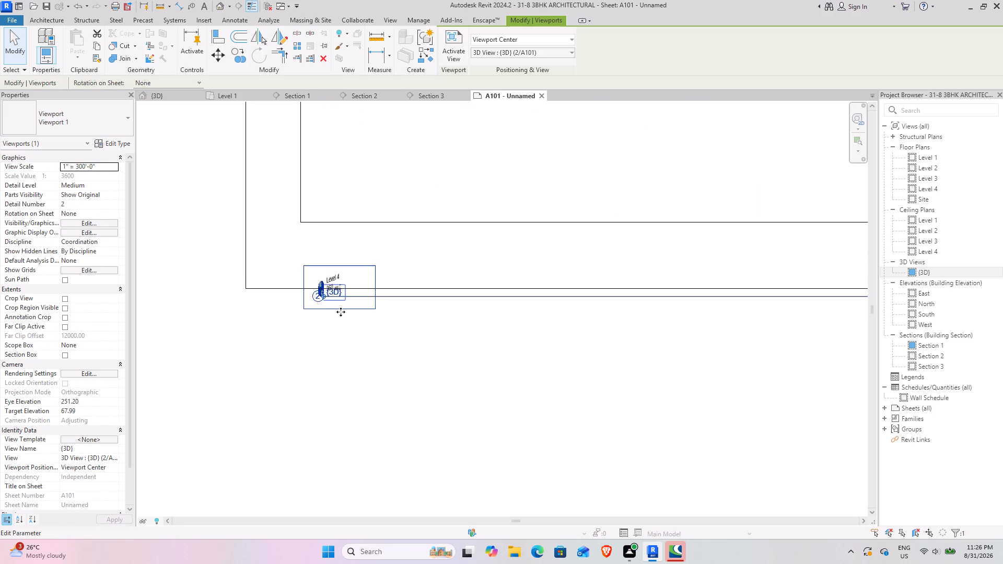
scroll(341, 312, "up", 7)
scroll(322, 277, "up", 16)
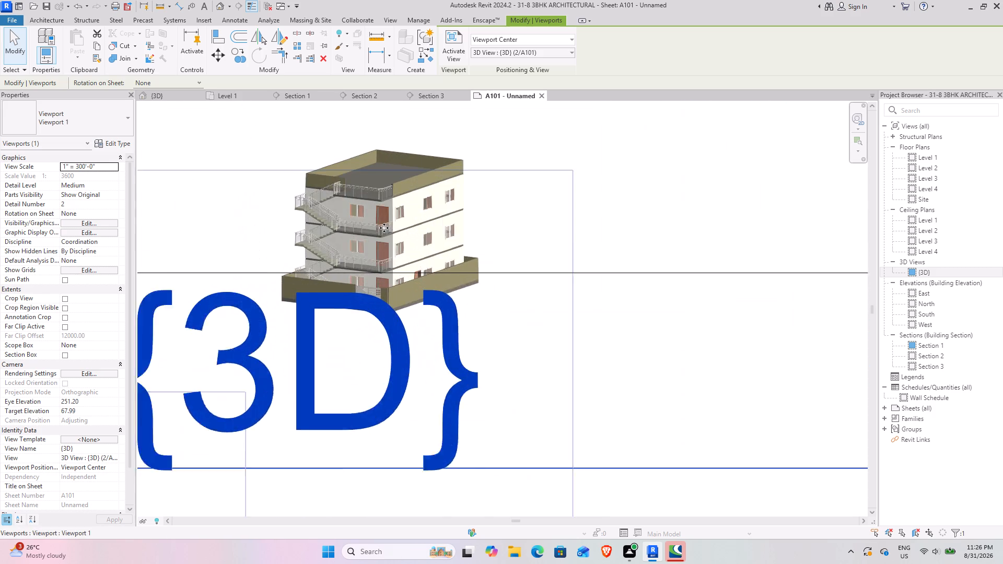
scroll(384, 227, "up", 17)
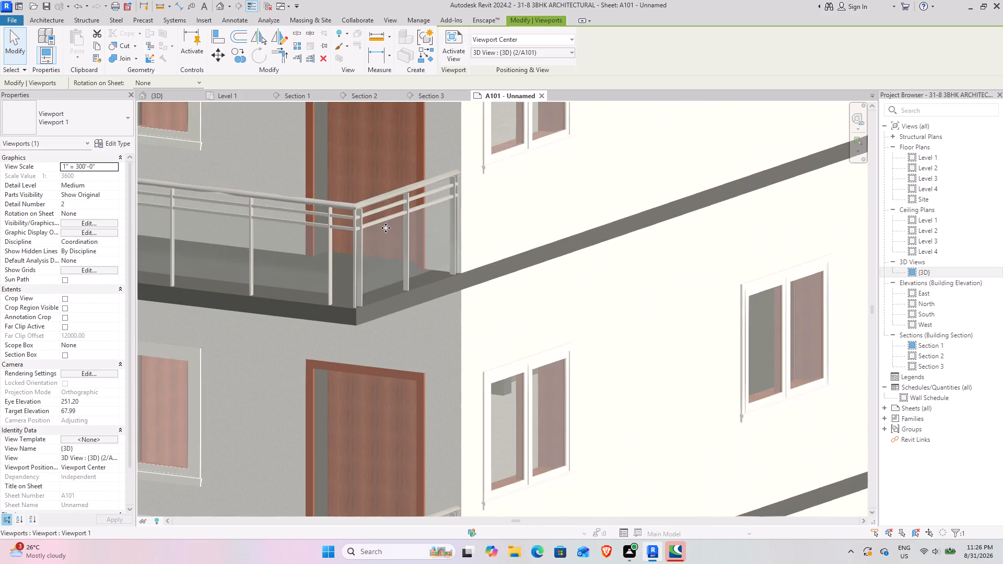
scroll(386, 228, "up", 18)
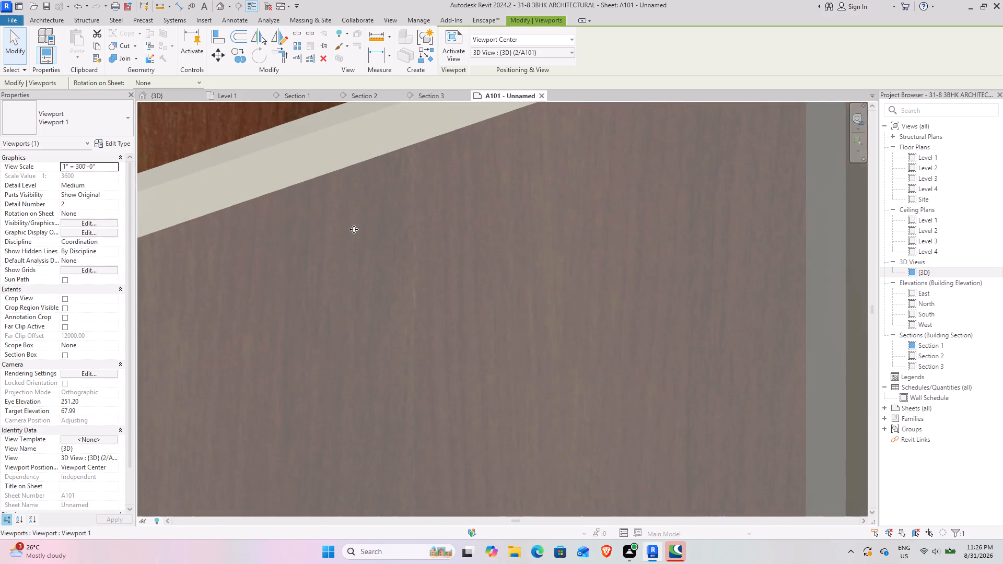
scroll(354, 229, "down", 20)
scroll(354, 229, "down", 2)
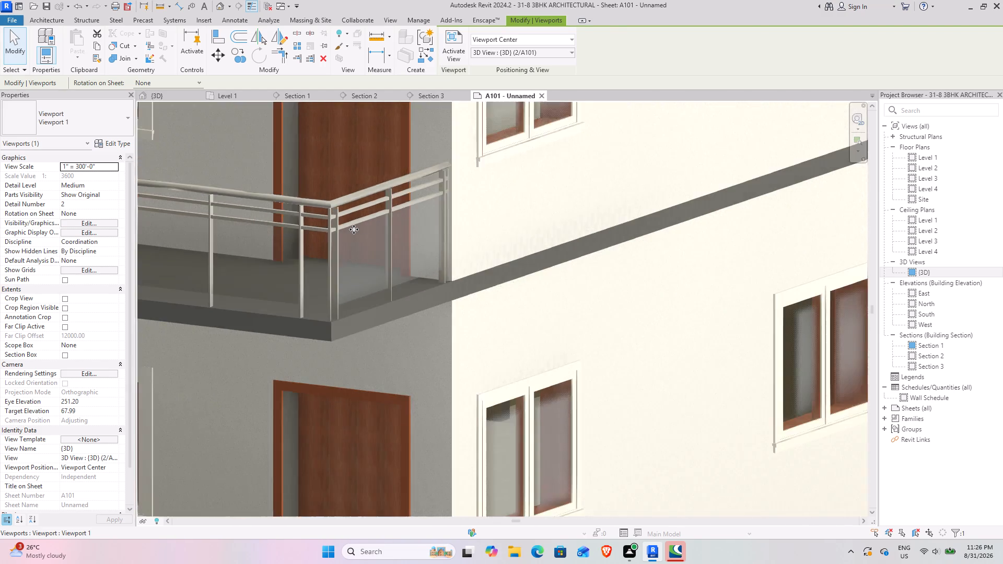
scroll(354, 229, "down", 20)
scroll(354, 229, "down", 9)
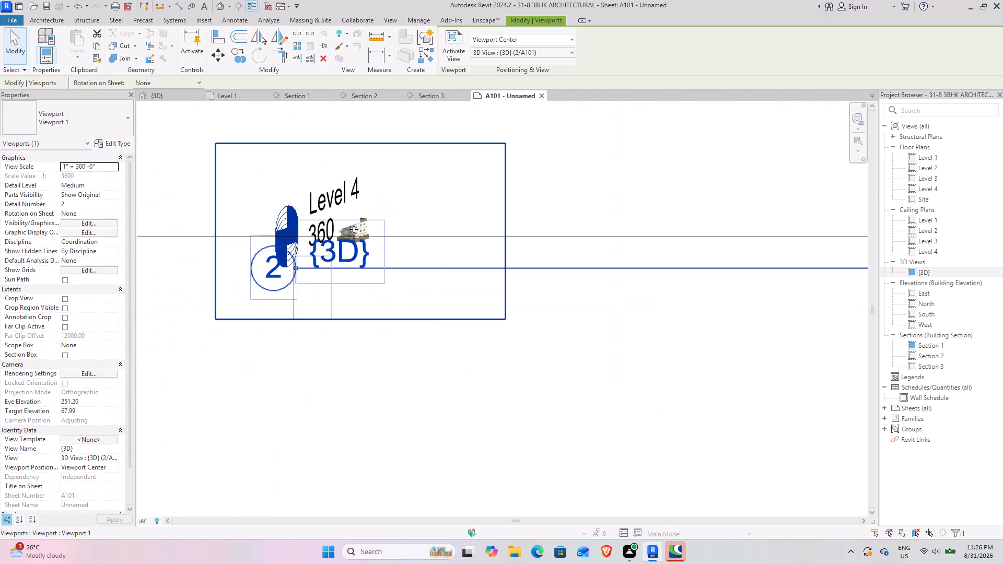
scroll(354, 229, "down", 2)
middle_click_drag(334, 178, 320, 219)
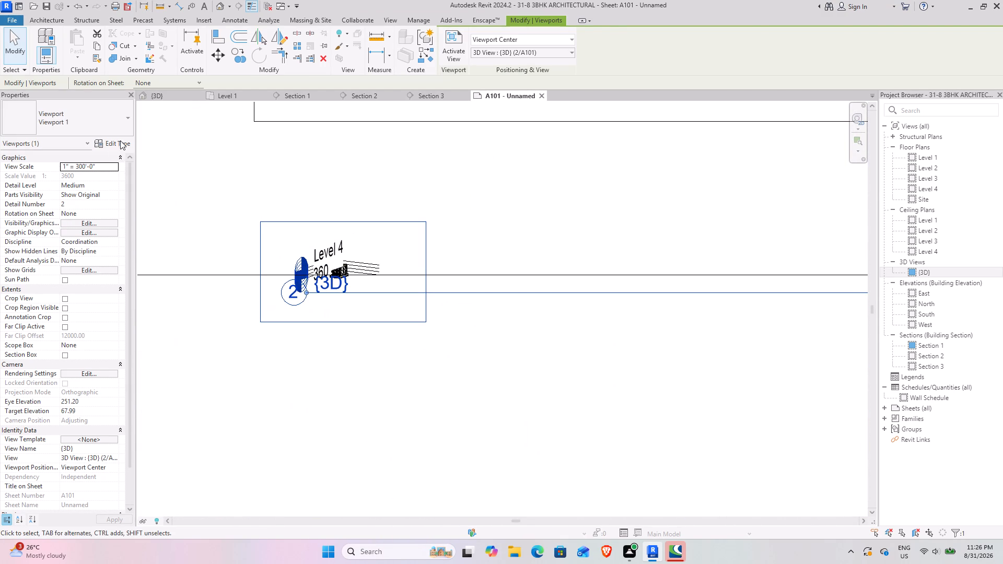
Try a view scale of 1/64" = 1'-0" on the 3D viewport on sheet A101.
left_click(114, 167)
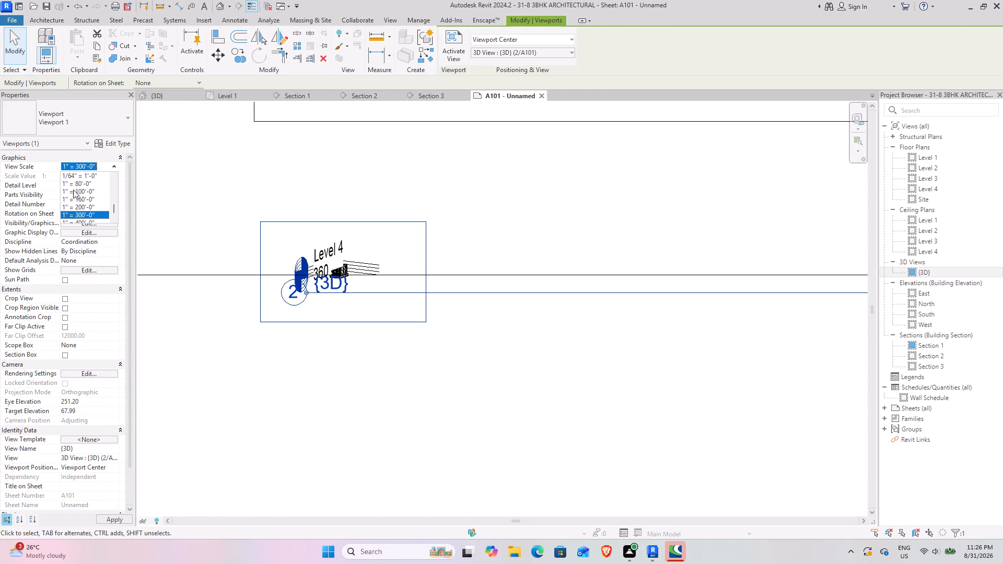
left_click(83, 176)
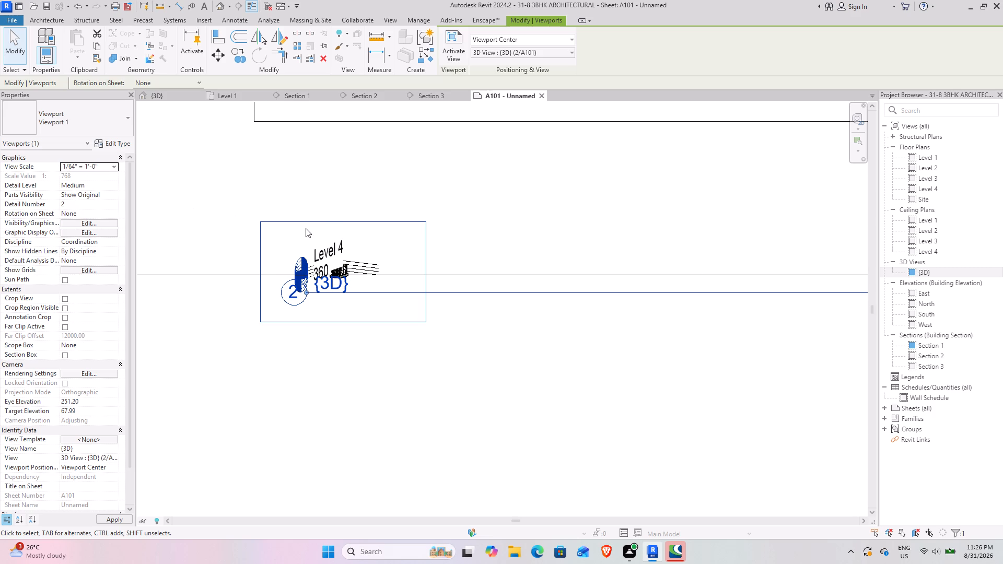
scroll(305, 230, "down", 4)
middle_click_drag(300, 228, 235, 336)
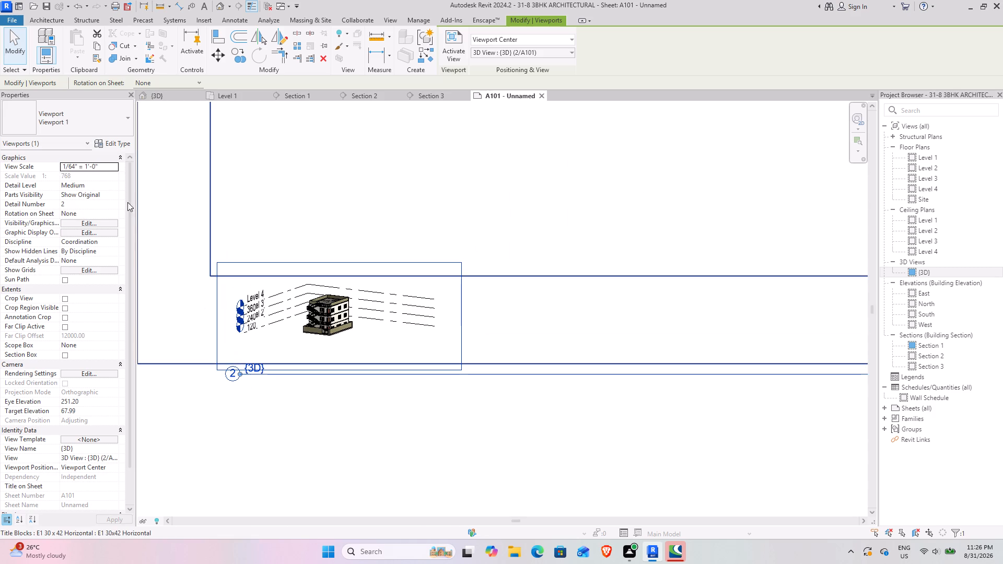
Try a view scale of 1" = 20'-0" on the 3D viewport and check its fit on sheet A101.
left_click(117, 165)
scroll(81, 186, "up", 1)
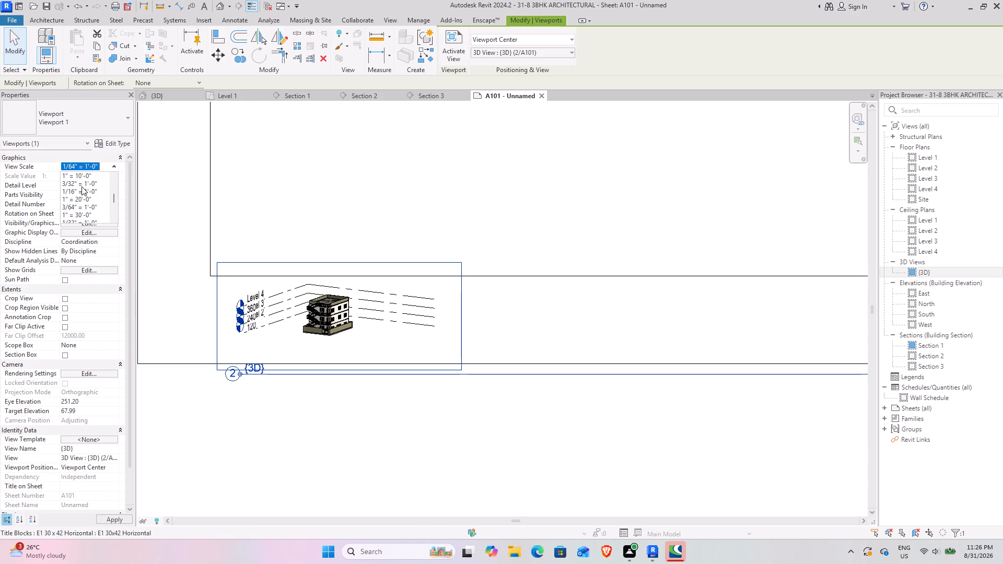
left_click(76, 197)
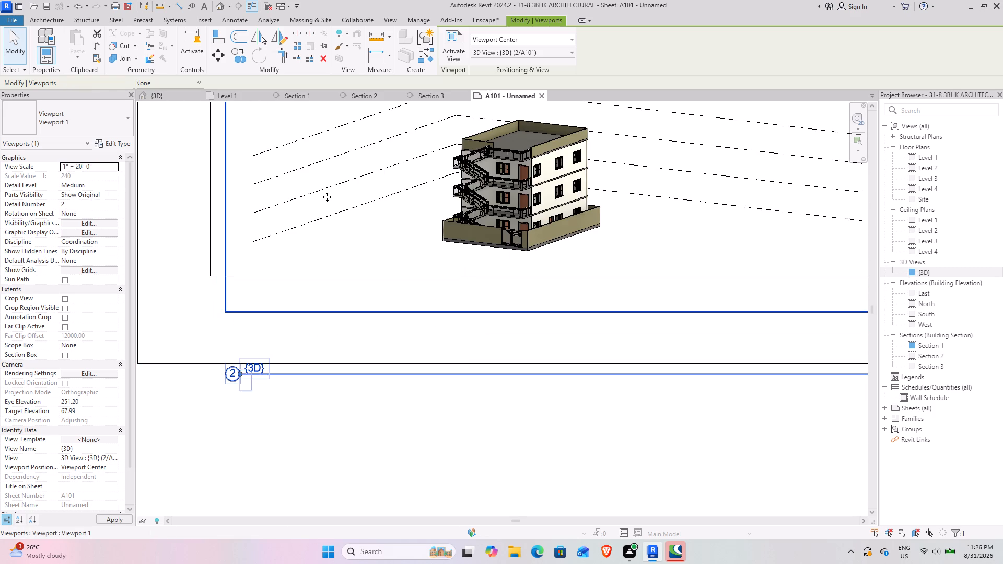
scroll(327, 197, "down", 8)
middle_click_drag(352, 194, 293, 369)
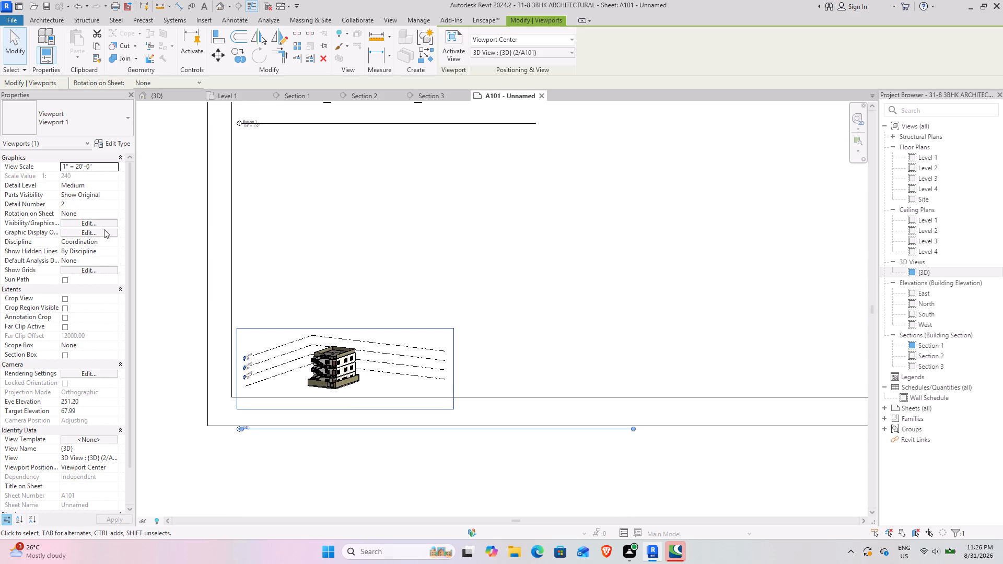
Set the 3D viewport's view scale to 1" = 10'-0" and check its fit below Section 1.
left_click(108, 170)
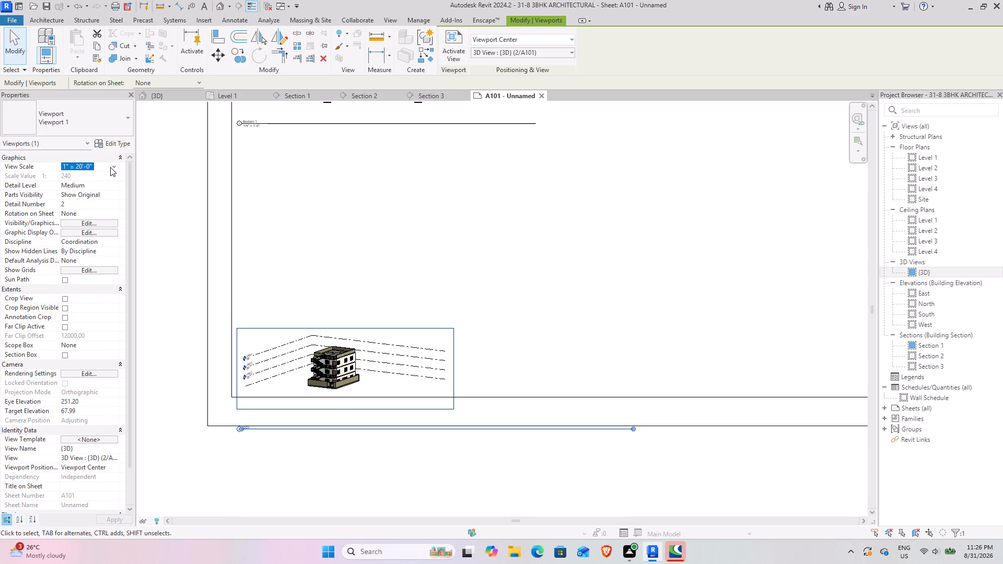
left_click(114, 164)
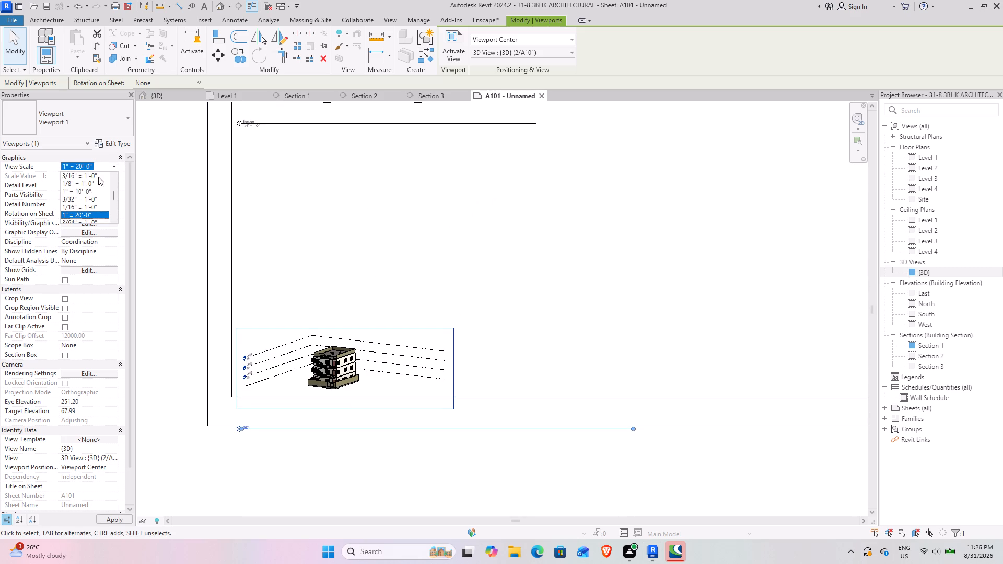
left_click(88, 192)
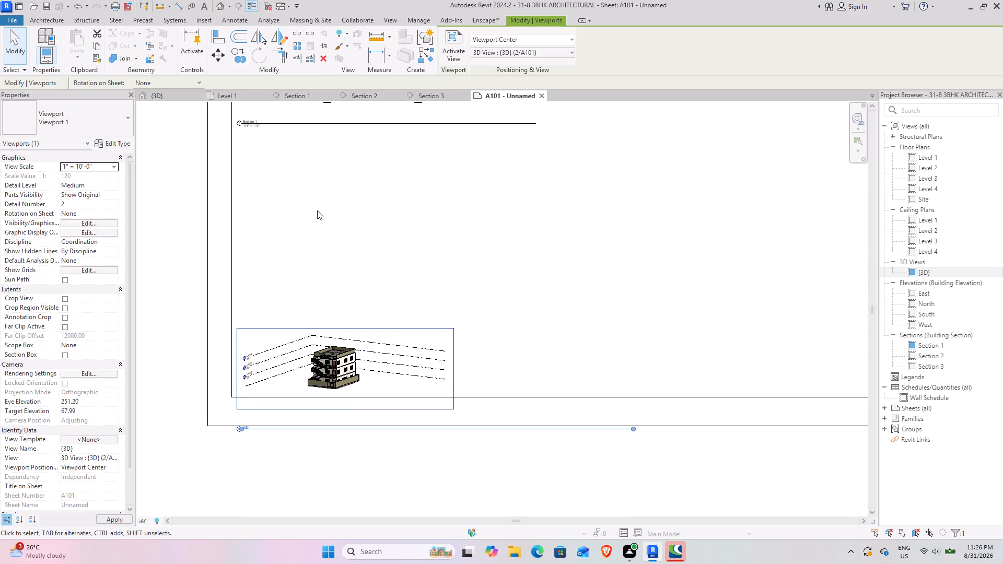
scroll(339, 202, "down", 4)
middle_click_drag(359, 189, 284, 288)
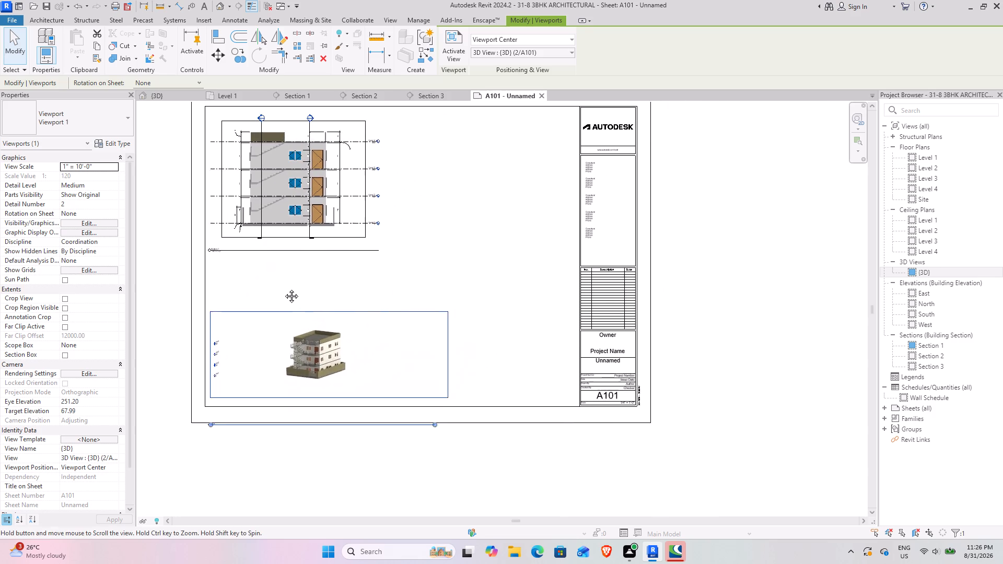
middle_click_drag(284, 288, 283, 291)
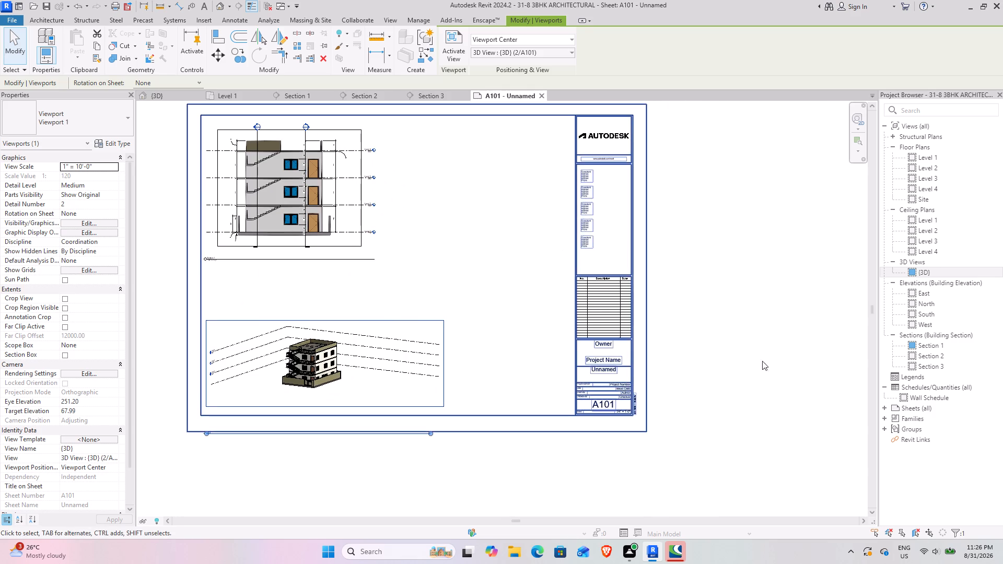
Place Section 2 on sheet A101 to the right of Section 1, between it and the title block, and check it.
left_click_drag(945, 356, 491, 241)
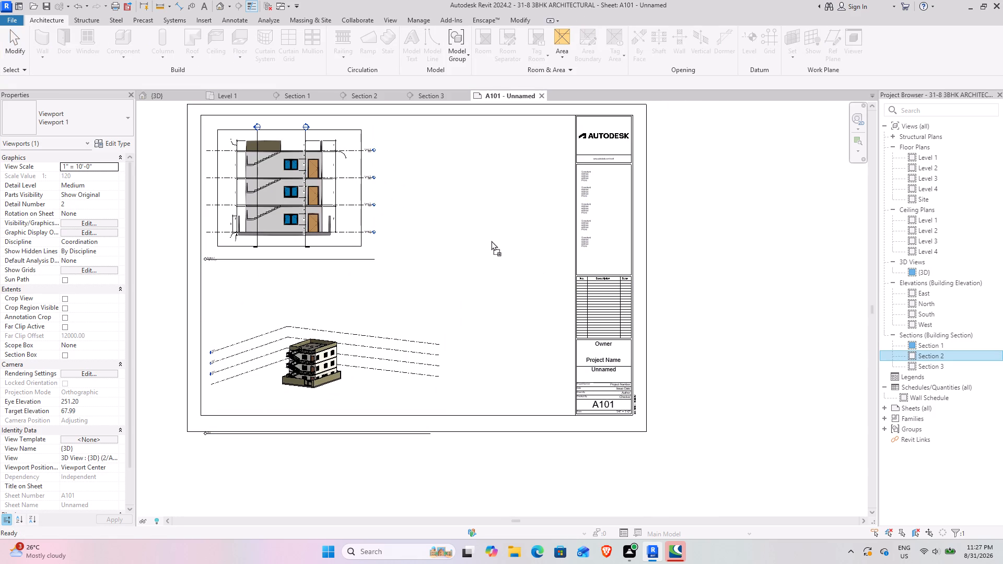
left_click_drag(491, 241, 477, 236)
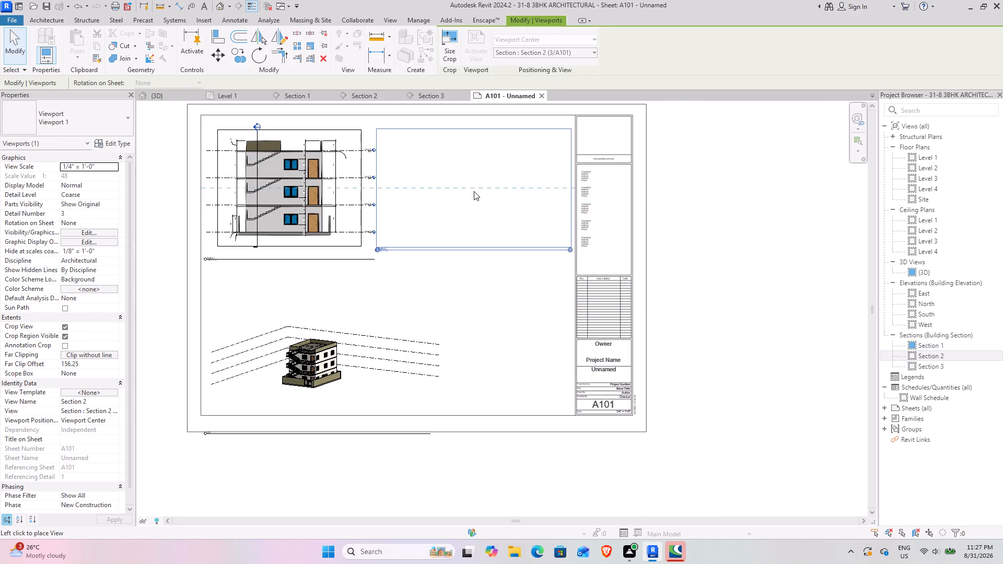
left_click(472, 189)
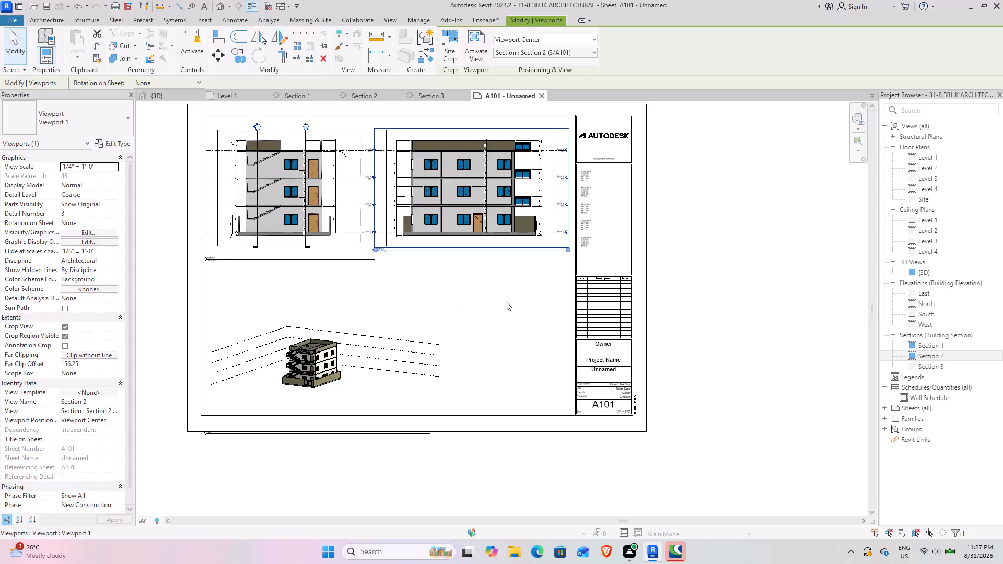
scroll(393, 160, "up", 8)
scroll(418, 185, "down", 1)
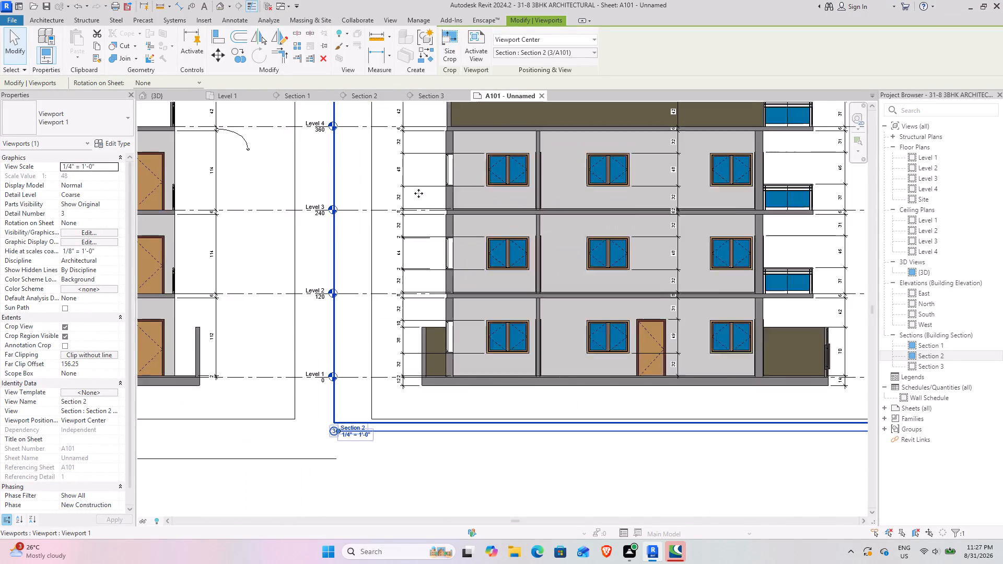
scroll(418, 193, "down", 10)
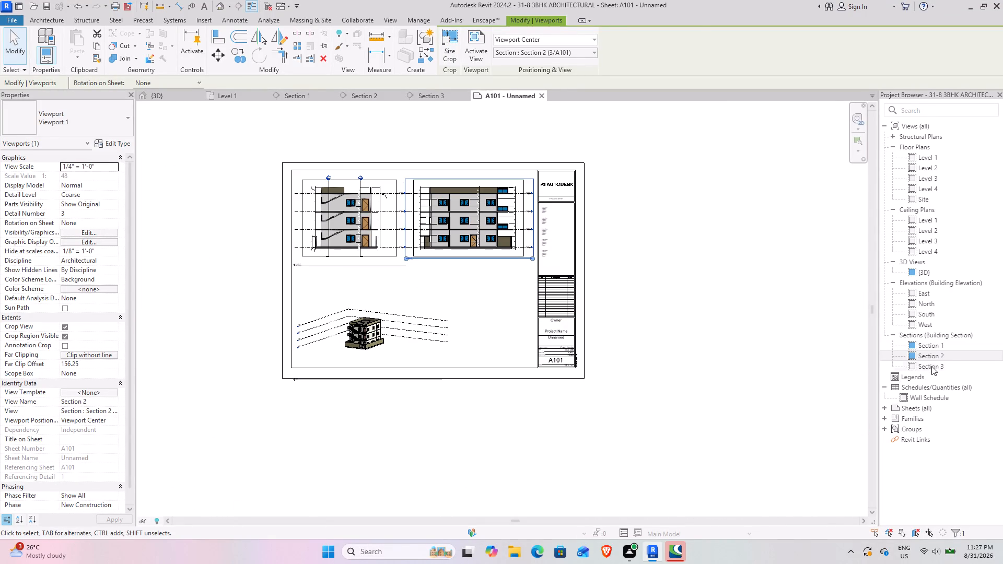
Place Section 3 on sheet A101 below Section 2, to the right of the 3D building.
left_click_drag(931, 367, 464, 307)
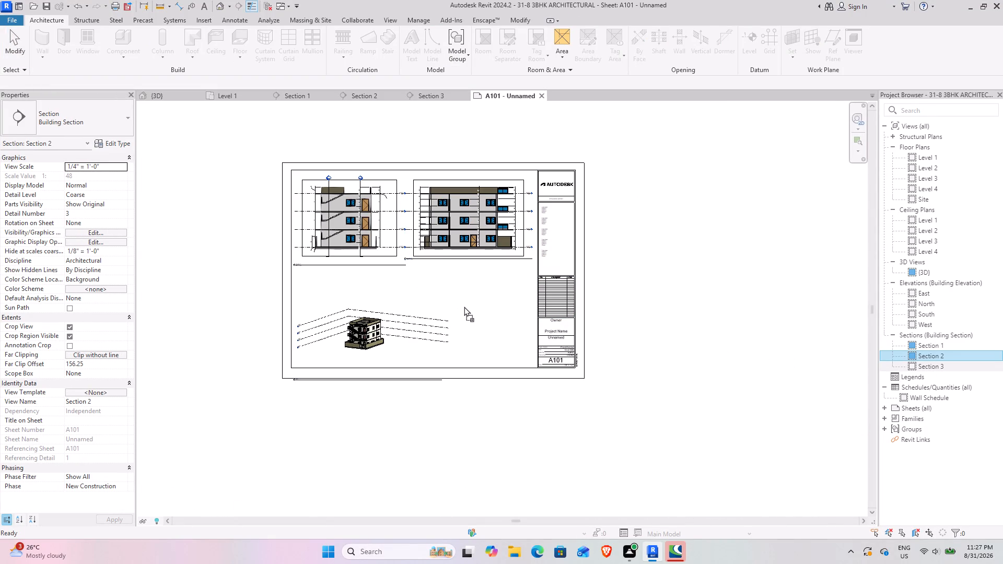
left_click_drag(464, 307, 468, 309)
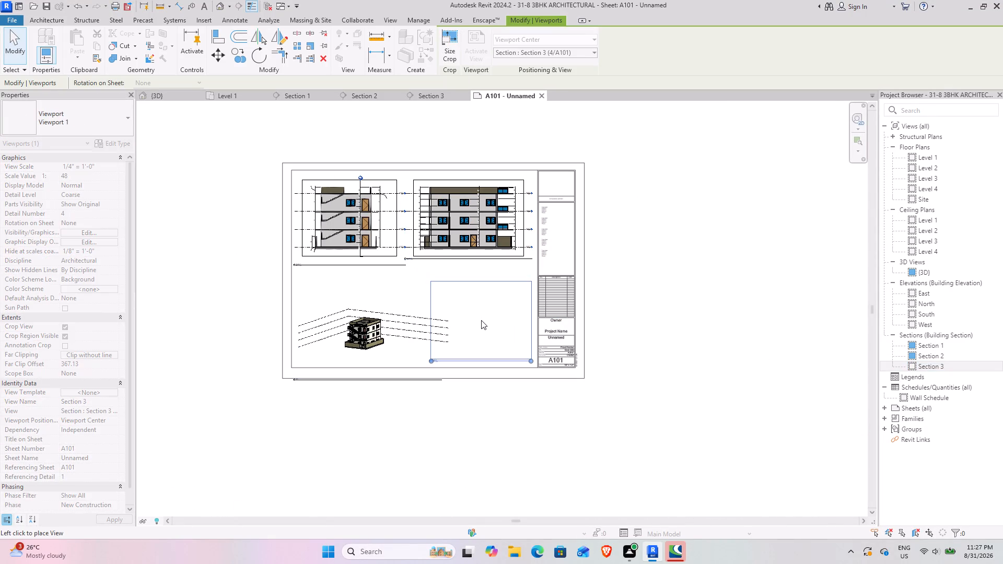
left_click(481, 320)
scroll(459, 343, "up", 3)
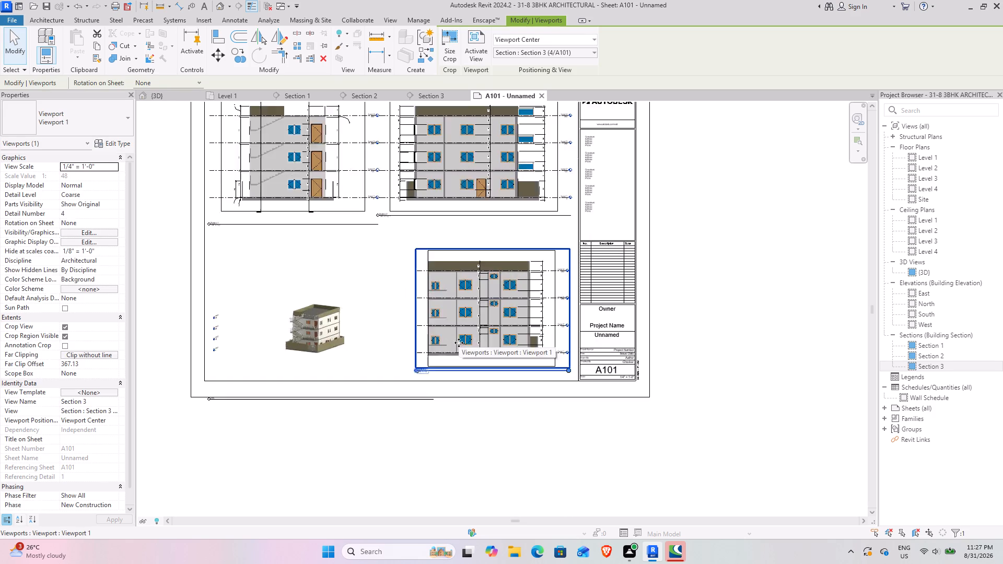
Check how Section 3 fits beside the 3D view and below Section 2 on sheet A101.
scroll(459, 343, "up", 4)
middle_click_drag(512, 288, 491, 344)
scroll(487, 342, "down", 4)
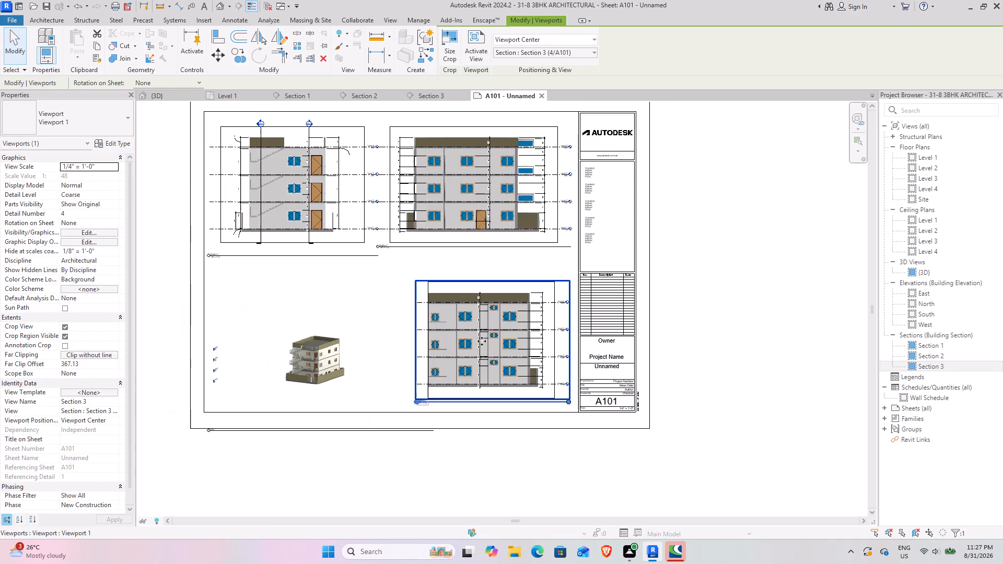
middle_click_drag(442, 319, 483, 332)
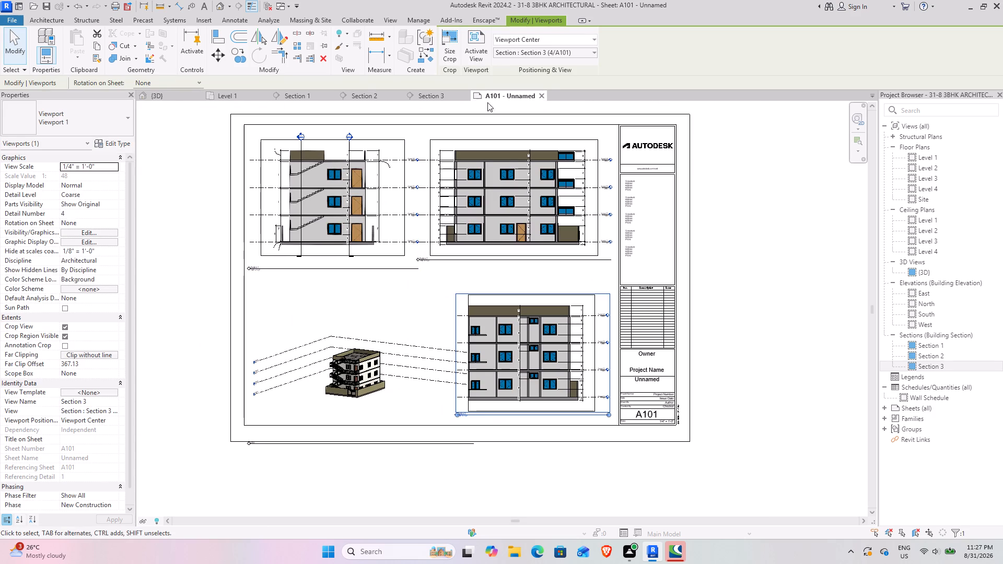
left_click(591, 52)
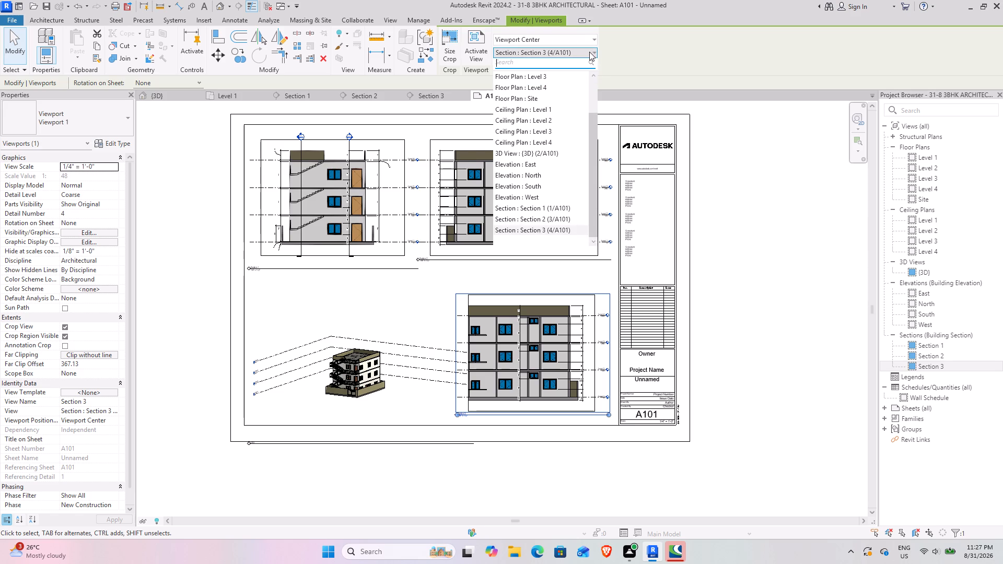
left_click(589, 52)
key("Escape")
key("Escape")
key("Escape")
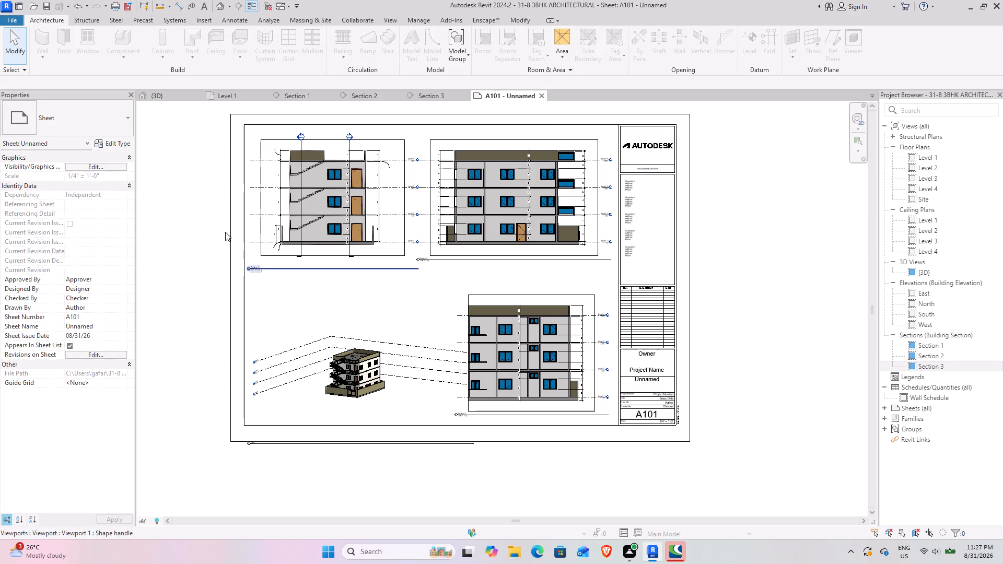
Inspect the properties of the E1 30 x 42 Horizontal title block on sheet A101.
left_click(231, 193)
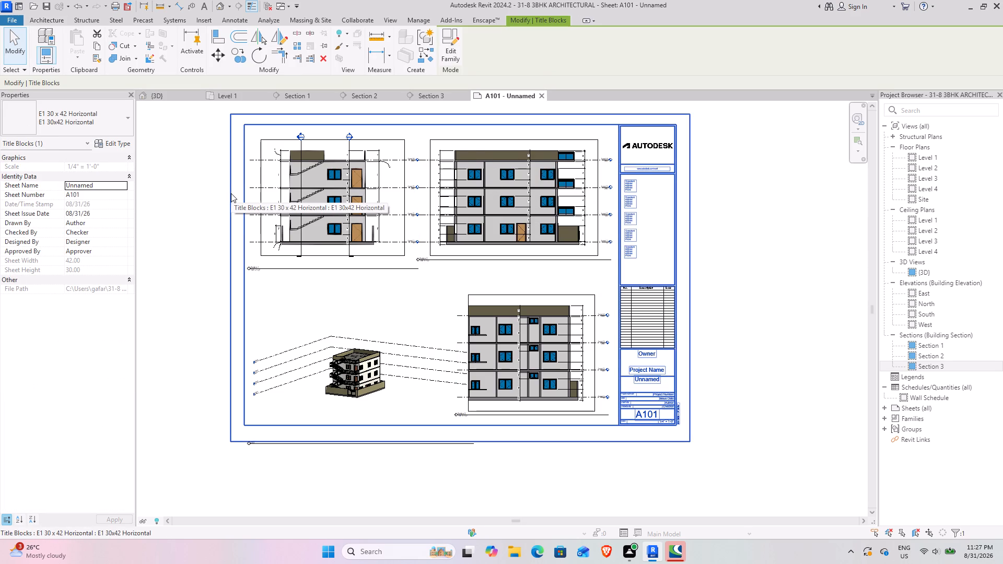
scroll(231, 193, "down", 3)
middle_click_drag(230, 194, 285, 217)
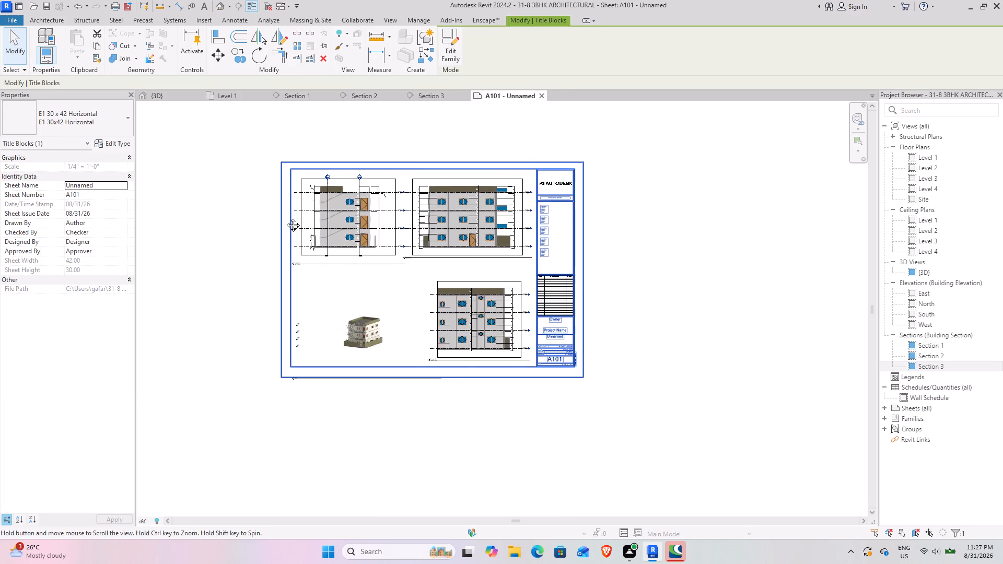
middle_click_drag(285, 217, 296, 235)
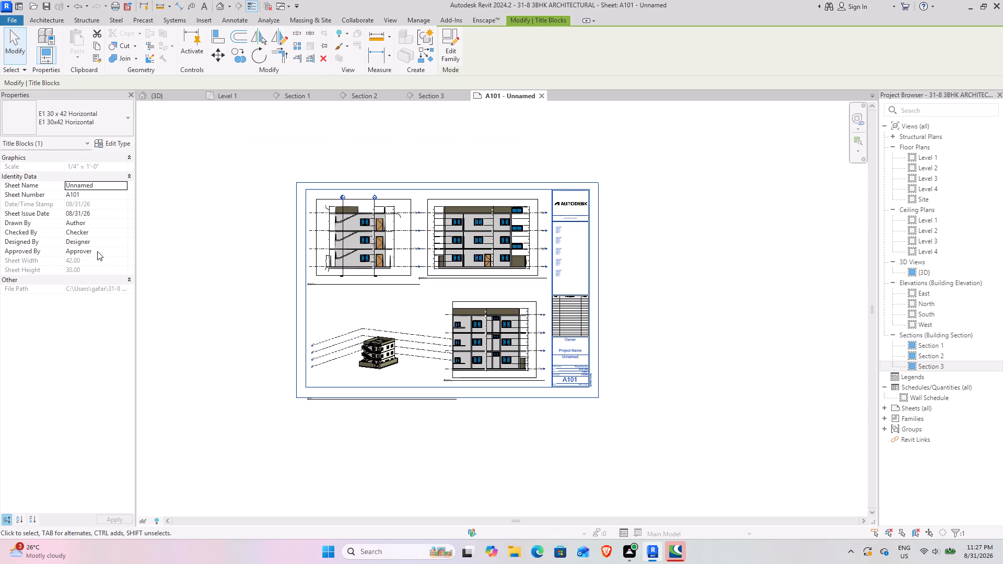
key("Escape")
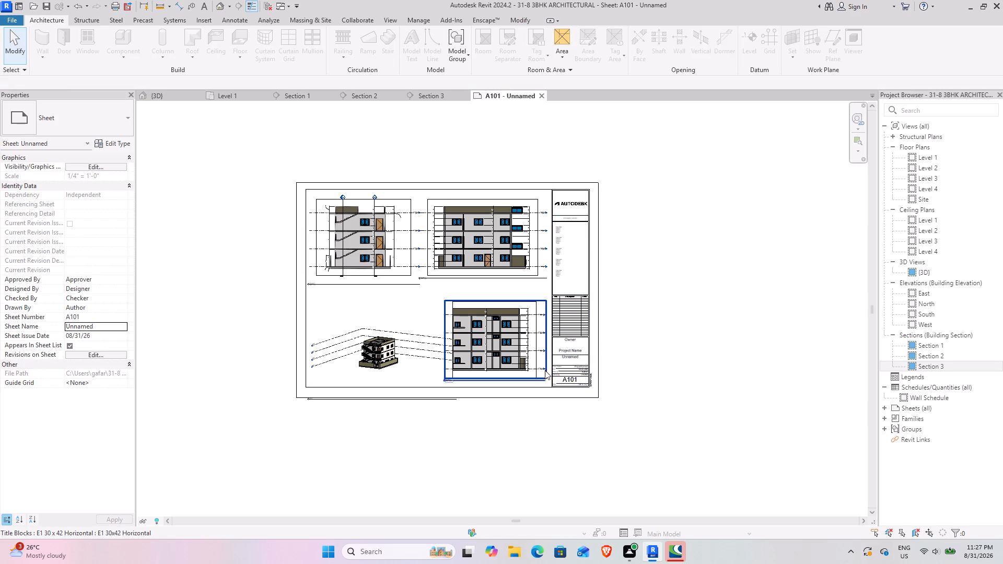
Examine Section 2 and the title block's consultant fields on sheet A101.
scroll(545, 370, "up", 6)
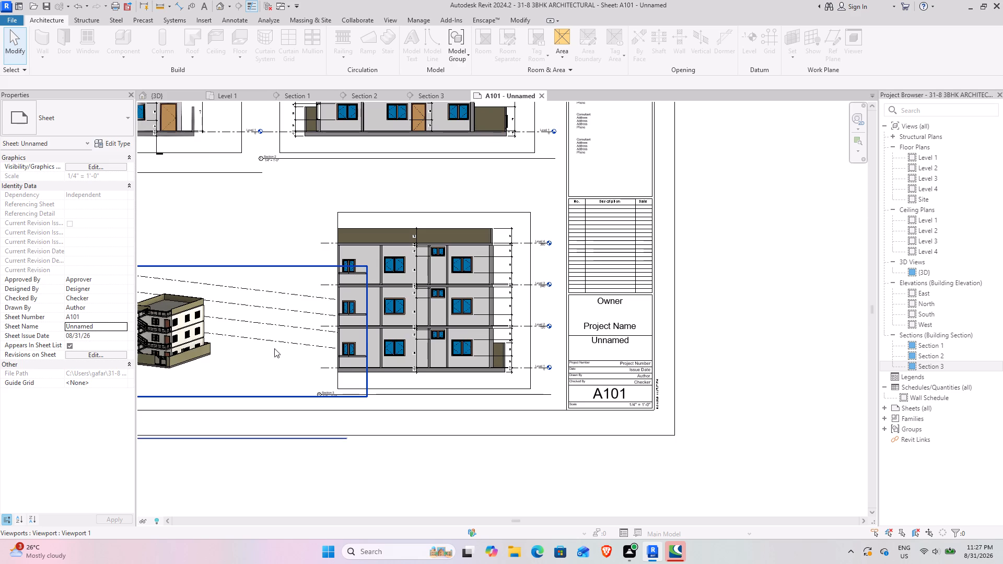
middle_click_drag(266, 344, 424, 478)
middle_click_drag(358, 315, 294, 346)
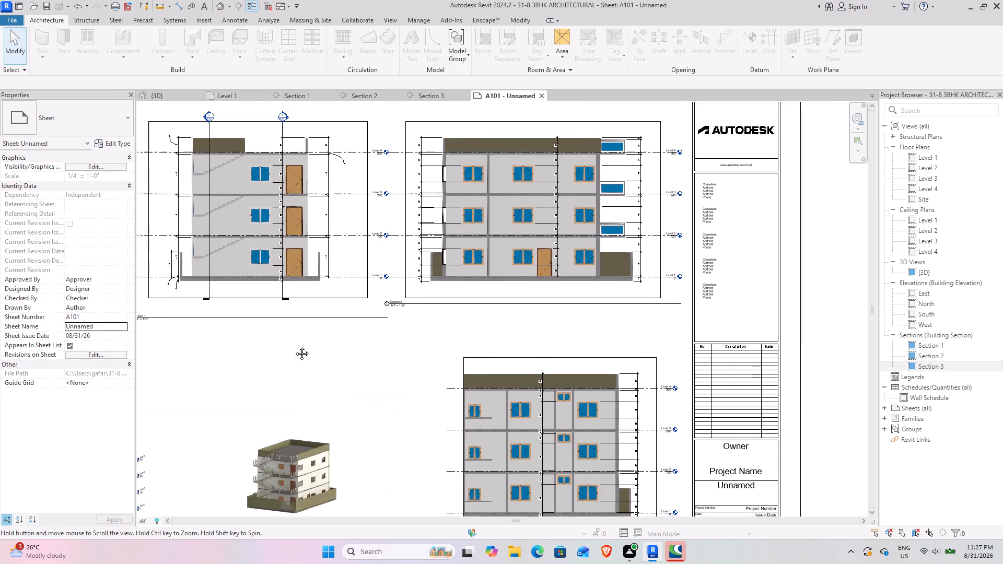
middle_click_drag(294, 346, 266, 361)
scroll(633, 218, "up", 4)
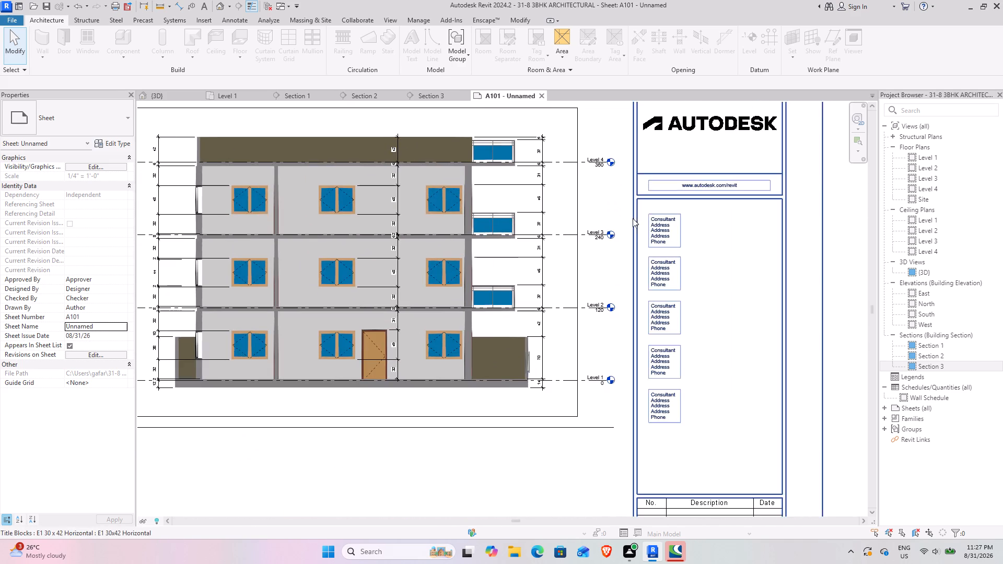
scroll(614, 224, "up", 2)
scroll(698, 291, "down", 3)
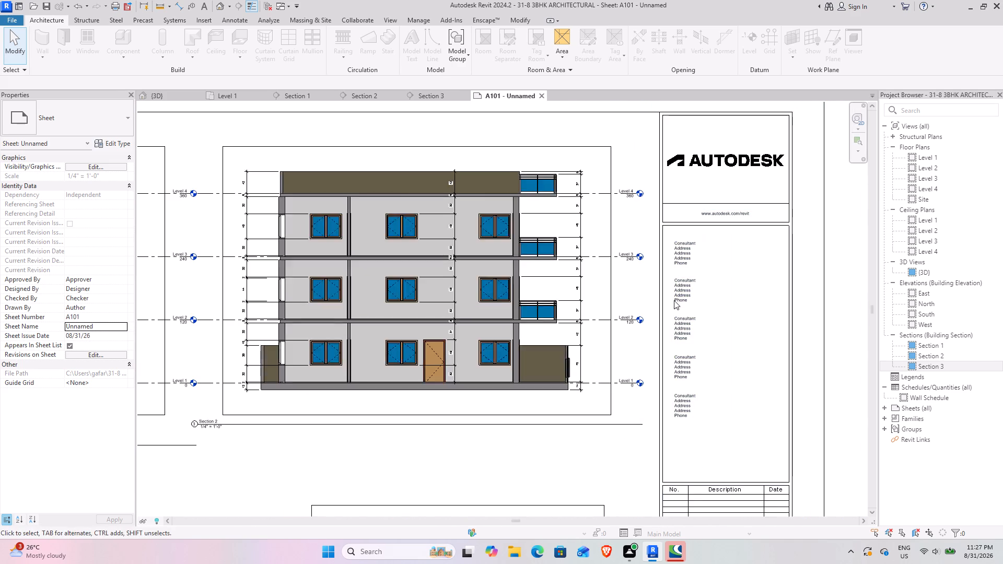
Examine the title block's revision table and its owner, project name, sheet number and date stamp fields.
middle_click_drag(668, 298, 386, 156)
middle_click_drag(395, 343, 437, 181)
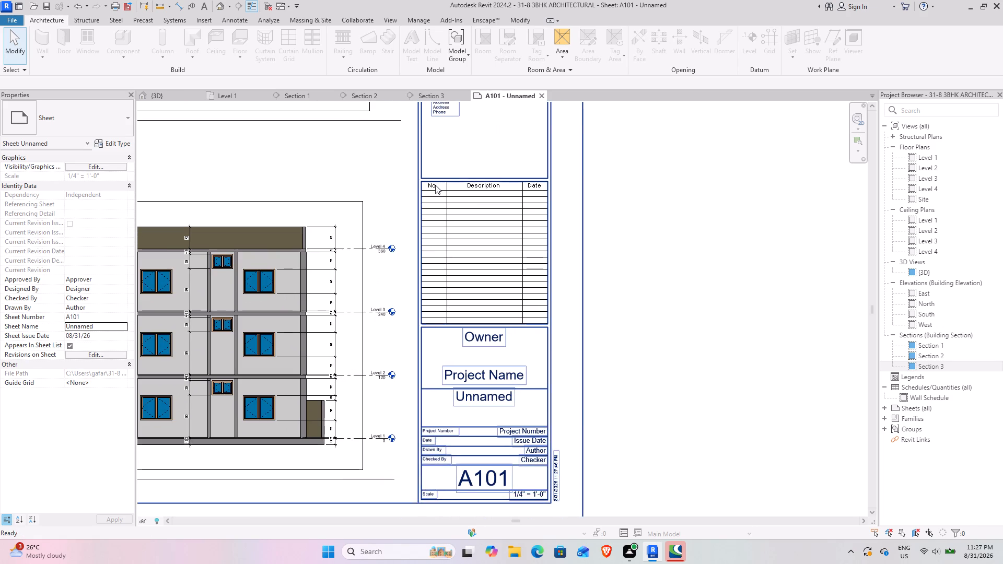
double_click(466, 196)
scroll(458, 182, "up", 3)
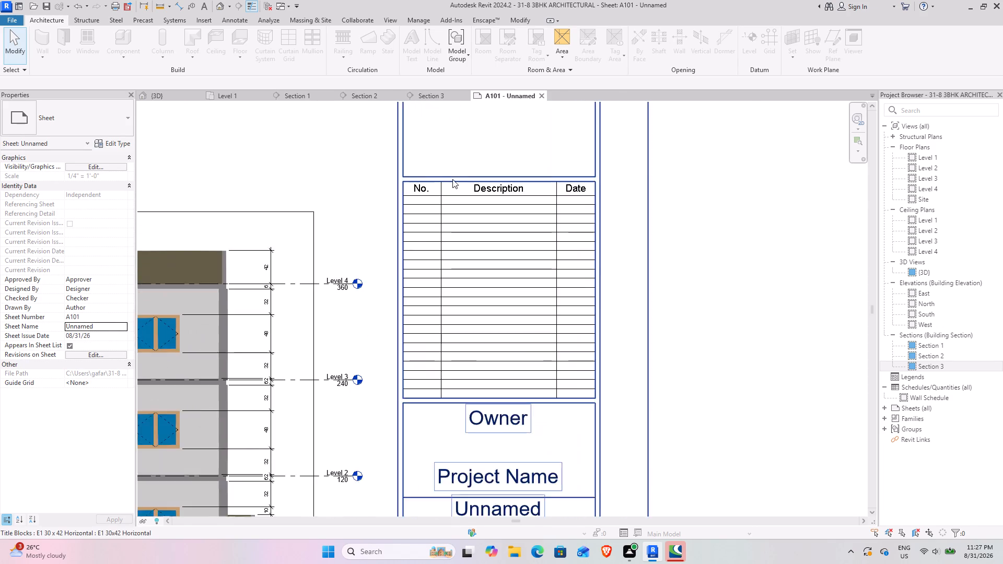
scroll(452, 179, "up", 3)
scroll(545, 208, "up", 3)
scroll(545, 208, "down", 3)
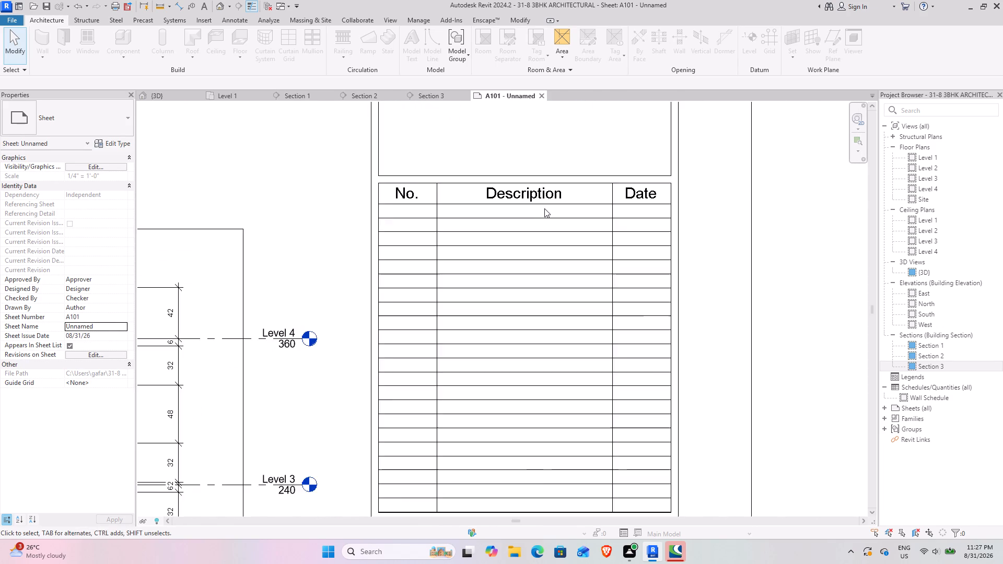
scroll(544, 208, "down", 4)
middle_click_drag(535, 227, 446, 165)
scroll(433, 304, "down", 3)
middle_click_drag(434, 350, 428, 330)
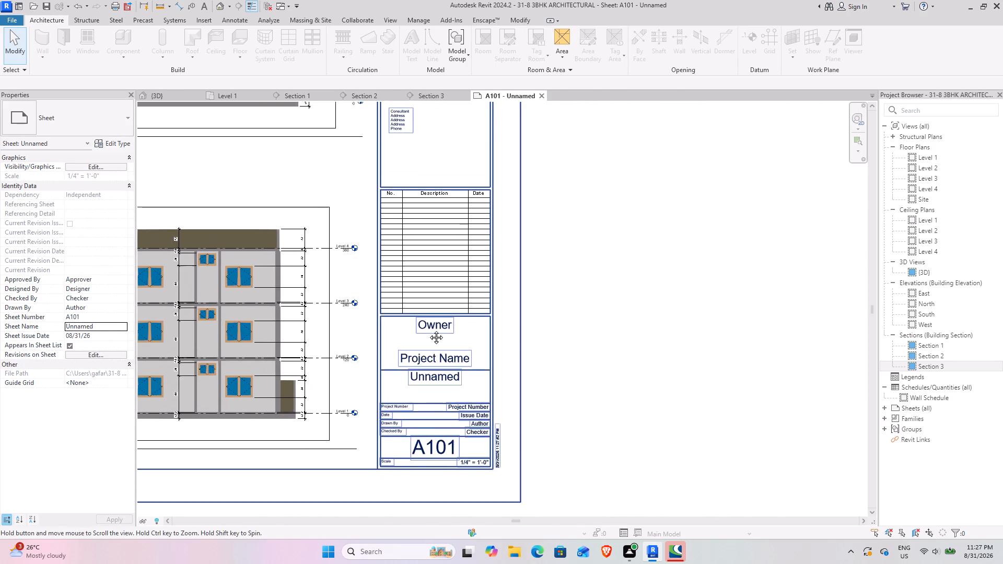
middle_click_drag(428, 330, 492, 211)
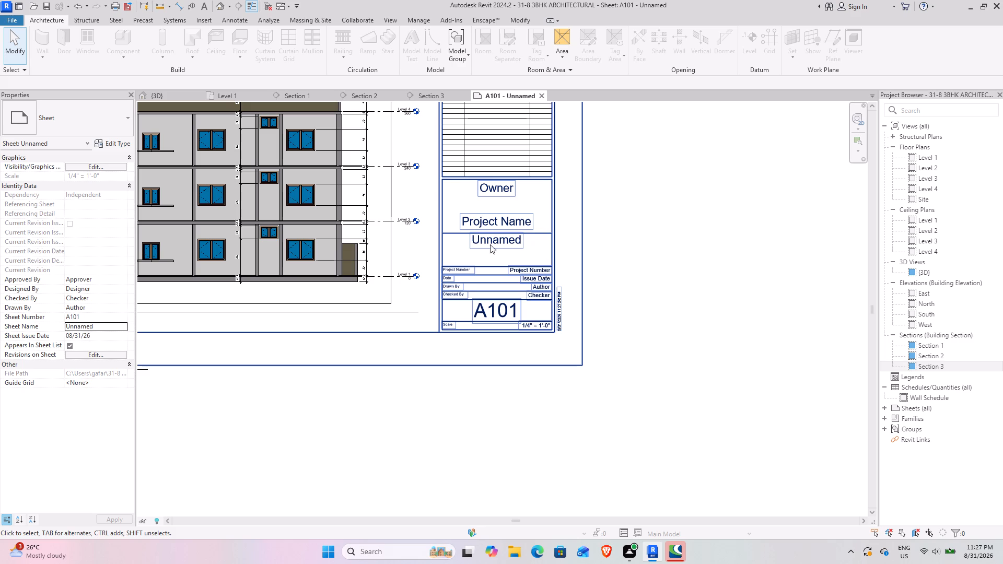
scroll(569, 320, "up", 10)
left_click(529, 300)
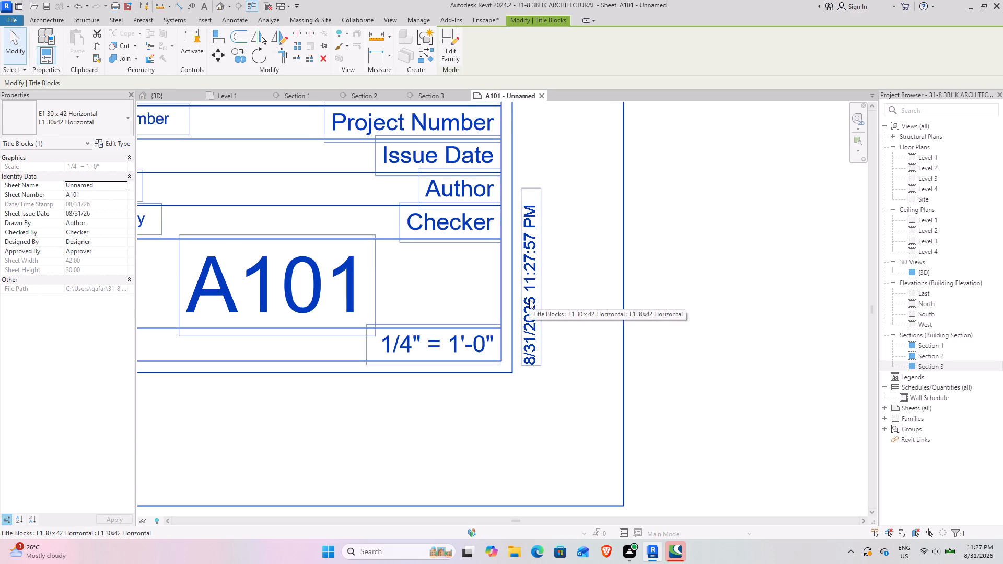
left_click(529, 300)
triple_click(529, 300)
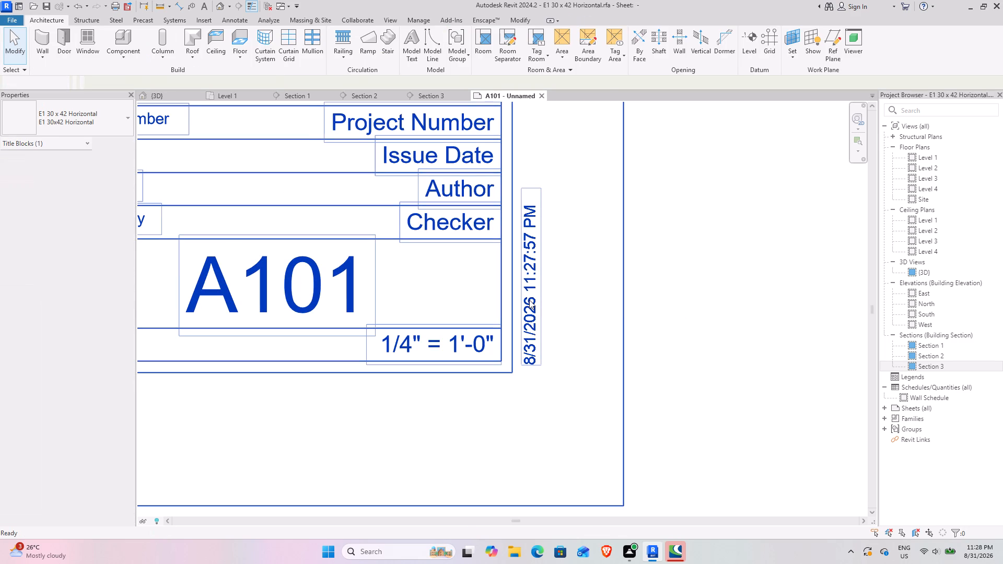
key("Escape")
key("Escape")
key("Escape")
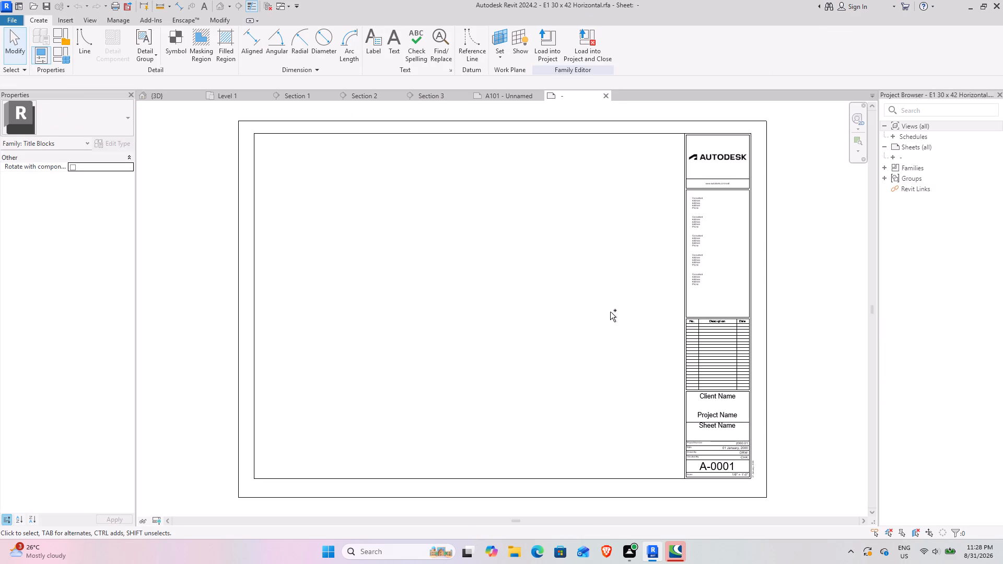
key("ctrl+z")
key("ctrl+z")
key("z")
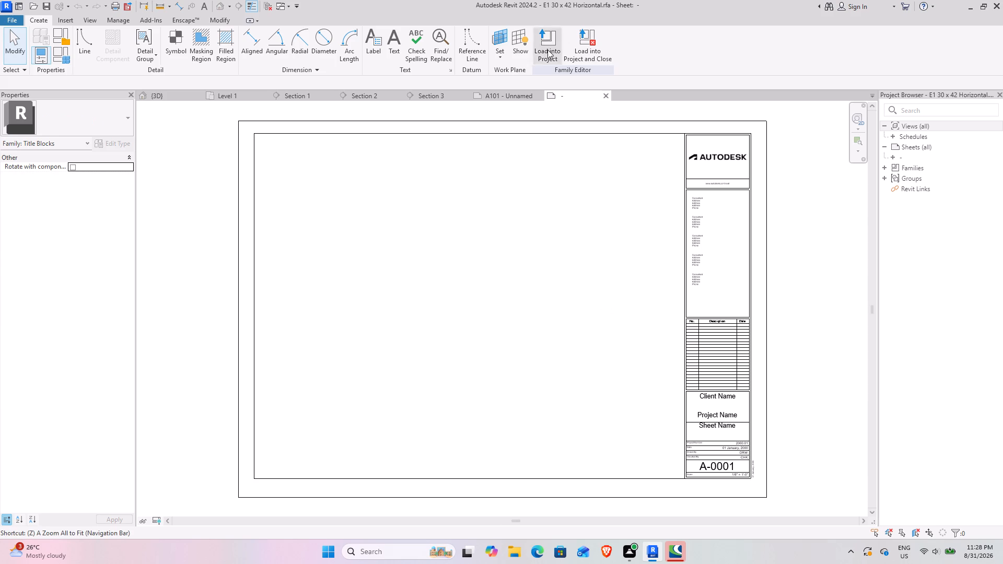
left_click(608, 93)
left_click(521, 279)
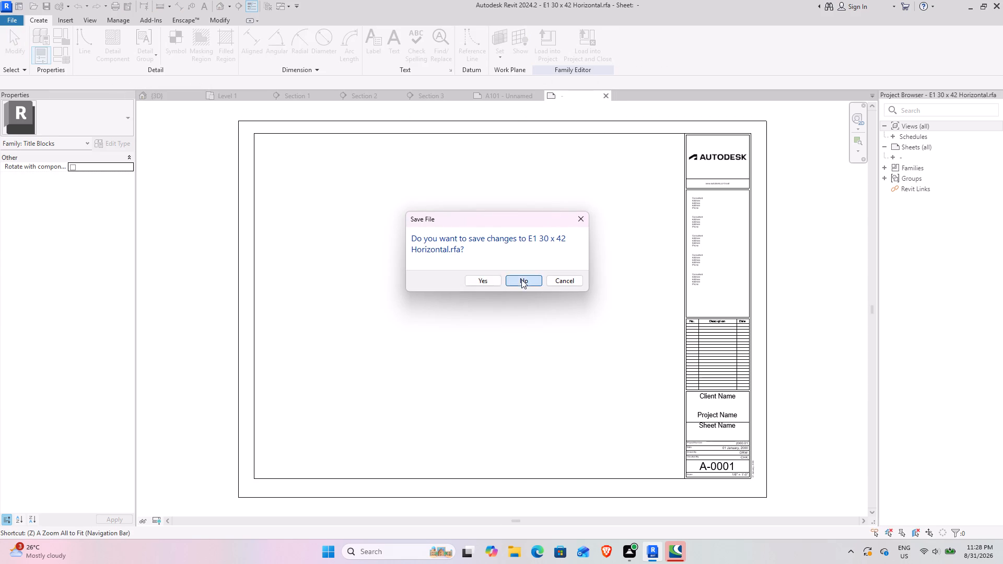
Recheck the title block's date stamp and scale fields, and look over the viewports placed on the sheet.
scroll(546, 352, "up", 4)
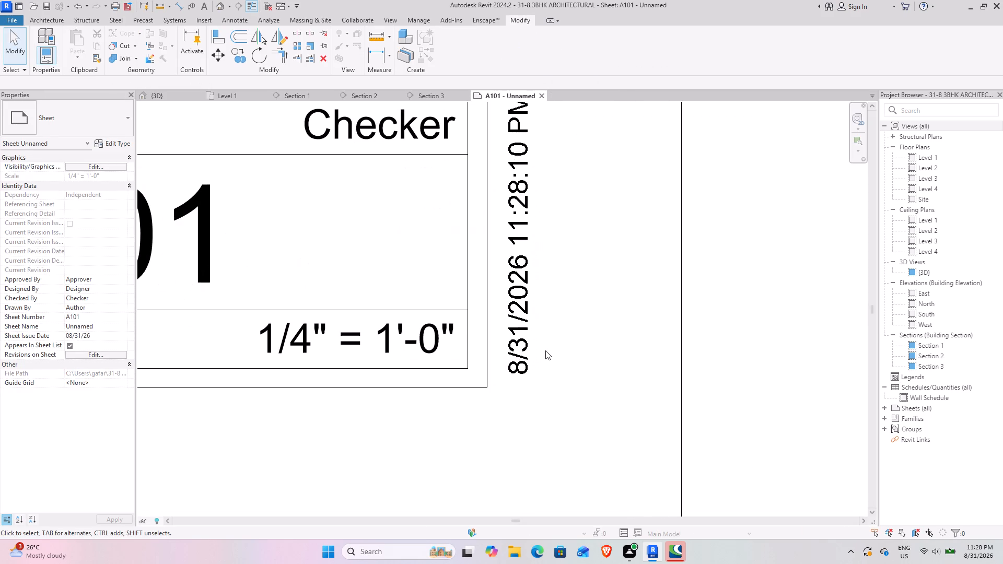
scroll(520, 234, "down", 4)
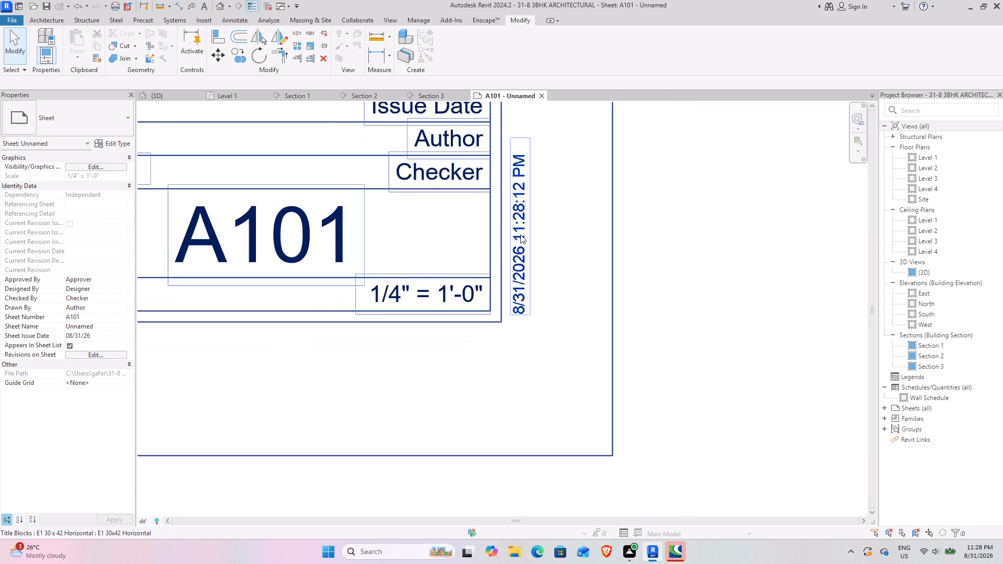
middle_click_drag(520, 234, 522, 327)
scroll(251, 198, "down", 4)
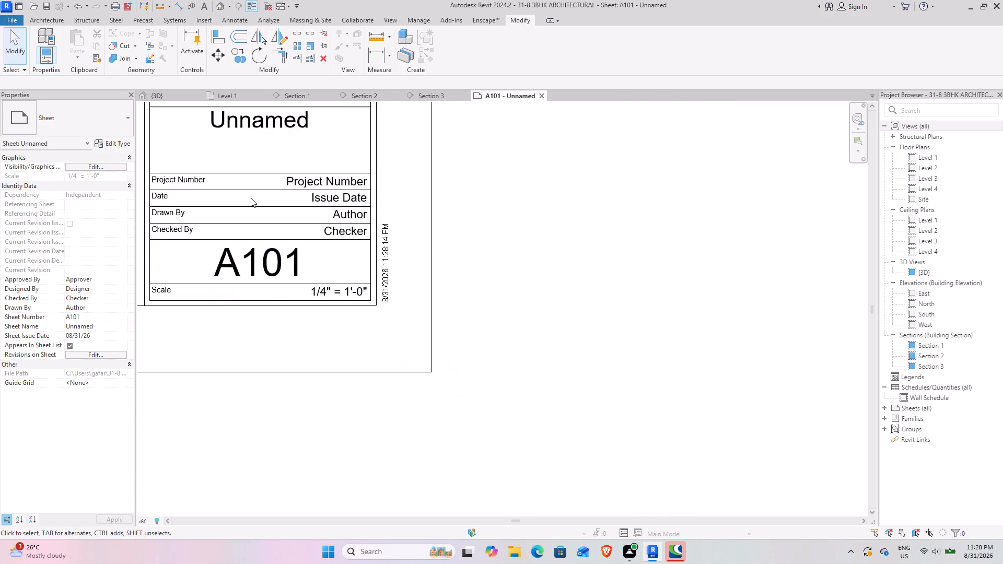
scroll(251, 198, "down", 5)
middle_click_drag(251, 198, 608, 361)
middle_click_drag(424, 302, 622, 358)
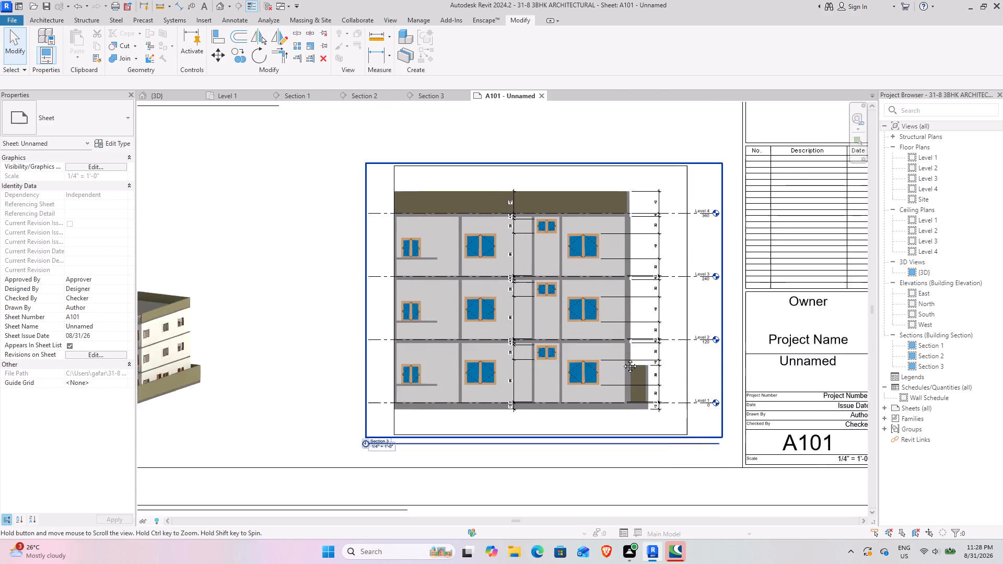
middle_click_drag(622, 358, 623, 359)
scroll(511, 322, "down", 4)
middle_click_drag(363, 306, 497, 434)
middle_click_drag(435, 277, 420, 303)
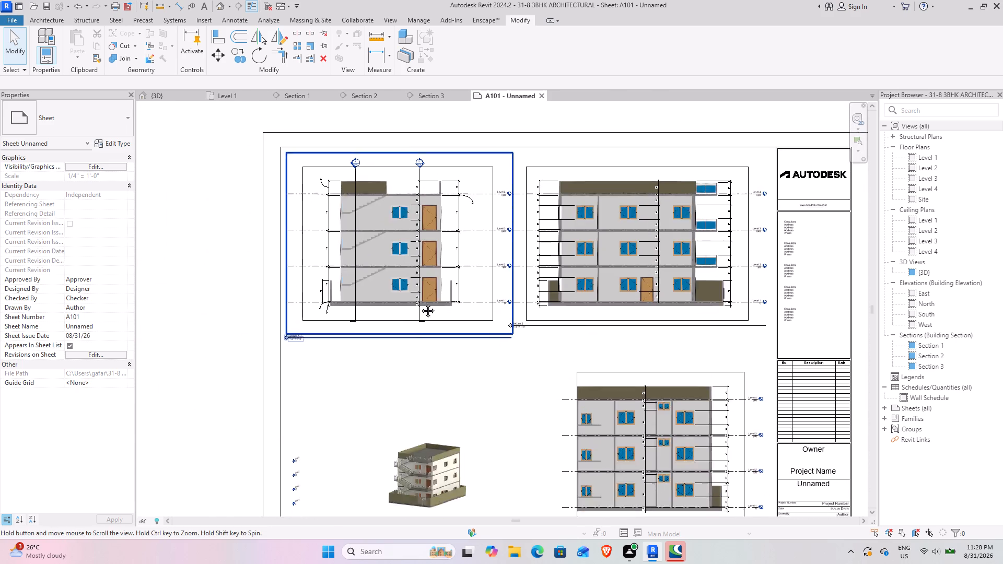
middle_click_drag(420, 303, 379, 372)
Examine Section 1's stairs, windows, doors and dimensions up close on sheet A101.
scroll(323, 306, "down", 1)
scroll(317, 287, "up", 5)
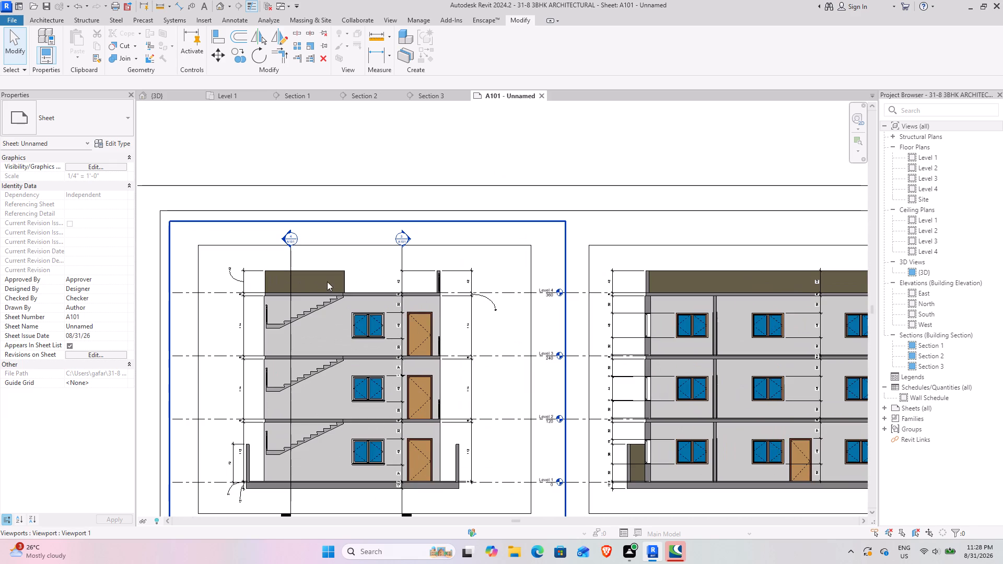
middle_click_drag(345, 345, 377, 228)
scroll(372, 230, "up", 3)
middle_click(377, 228)
scroll(377, 228, "up", 3)
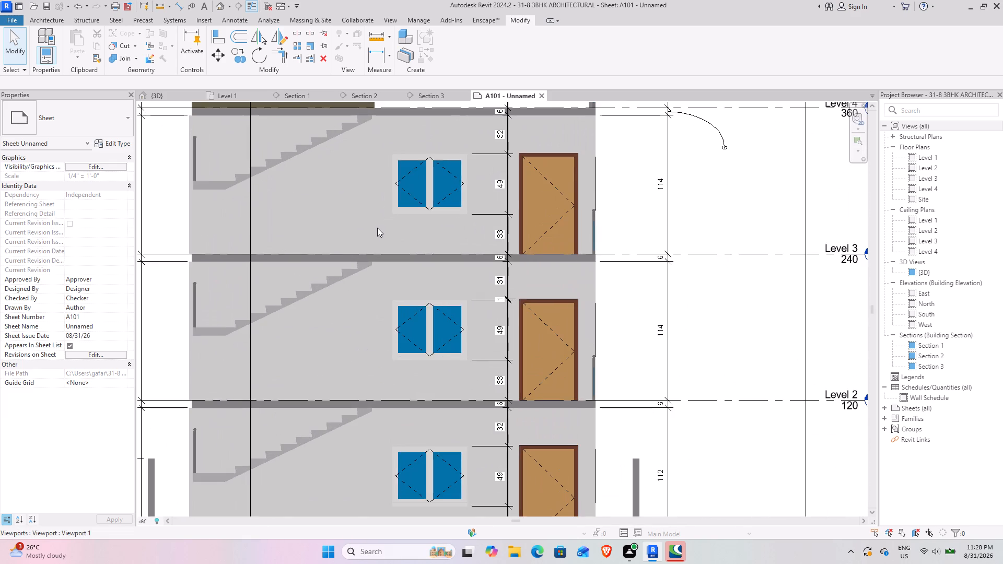
middle_click(377, 228)
scroll(377, 228, "up", 7)
middle_click(377, 228)
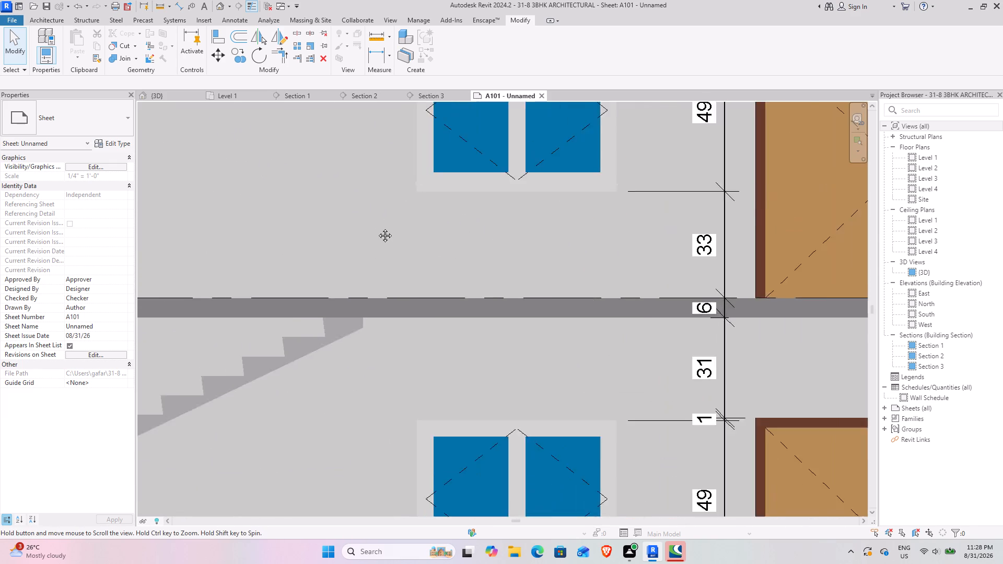
scroll(377, 228, "up", 1)
scroll(377, 228, "down", 3)
scroll(377, 228, "up", 3)
scroll(377, 228, "down", 4)
scroll(377, 228, "up", 3)
scroll(377, 228, "down", 2)
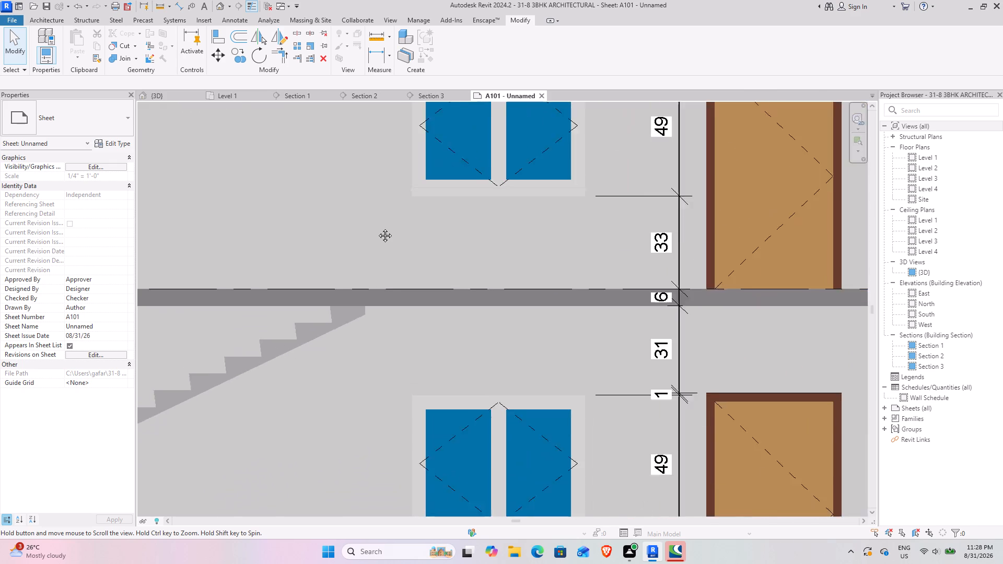
scroll(377, 228, "down", 5)
scroll(377, 229, "up", 4)
scroll(377, 229, "down", 9)
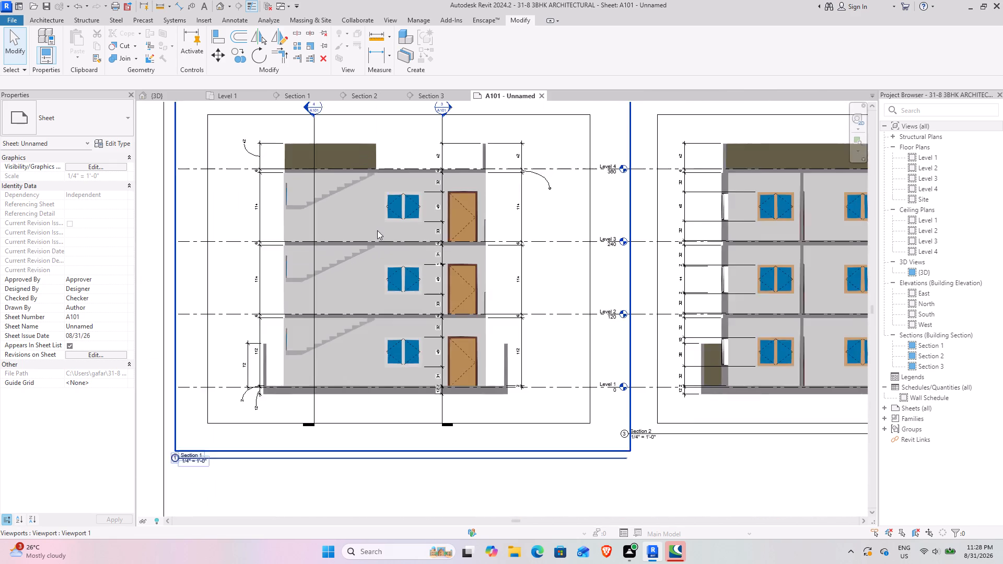
scroll(377, 230, "down", 3)
Review the arrangement of Sections 1, 2 and 3 and the 3D view across sheet A101.
middle_click_drag(544, 262, 449, 229)
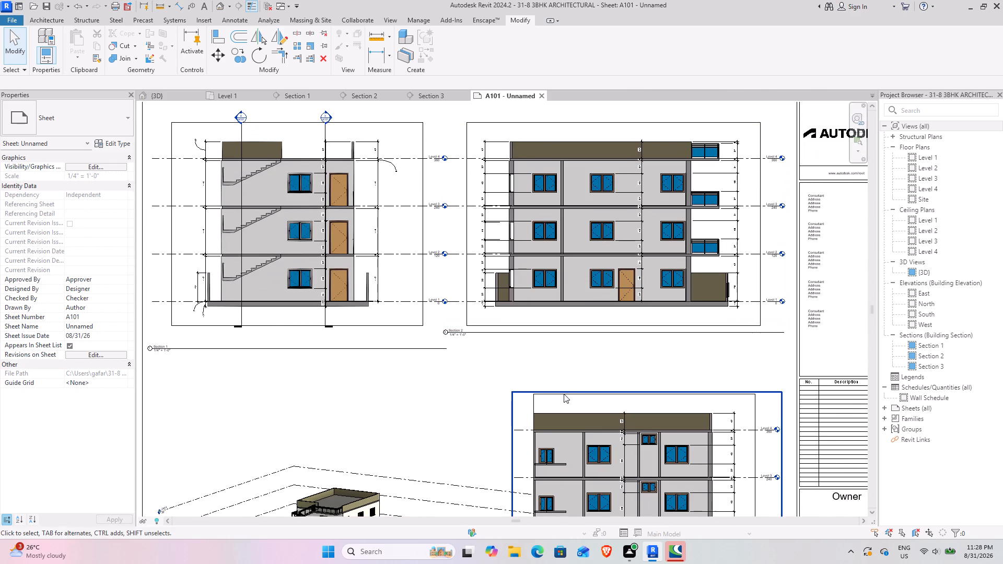
middle_click_drag(564, 394, 416, 227)
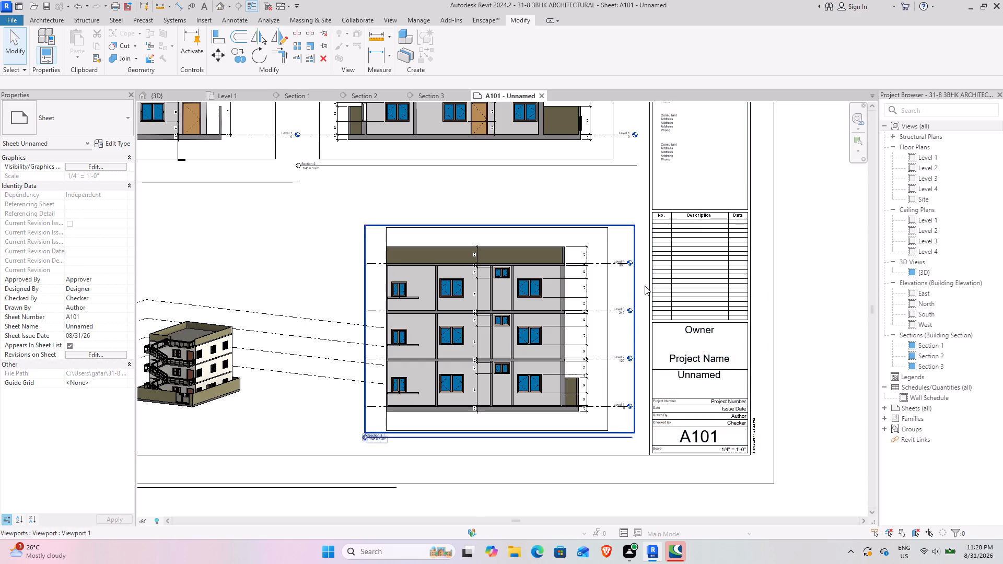
scroll(426, 327, "down", 6)
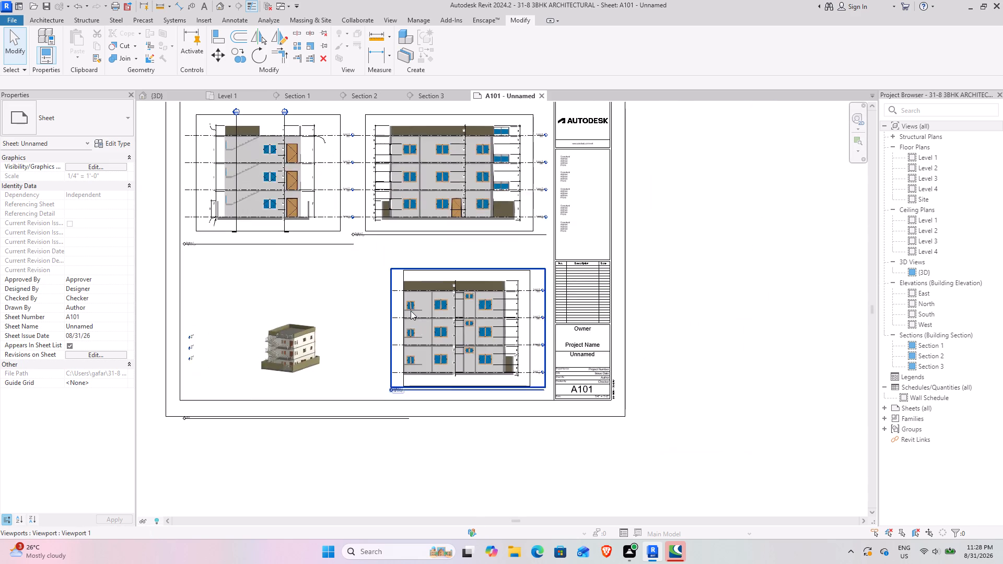
Compare the stairs, balconies and windows in the {3D} view with its viewport beside Section 3 on sheet A101.
scroll(411, 311, "down", 1)
left_click(432, 356)
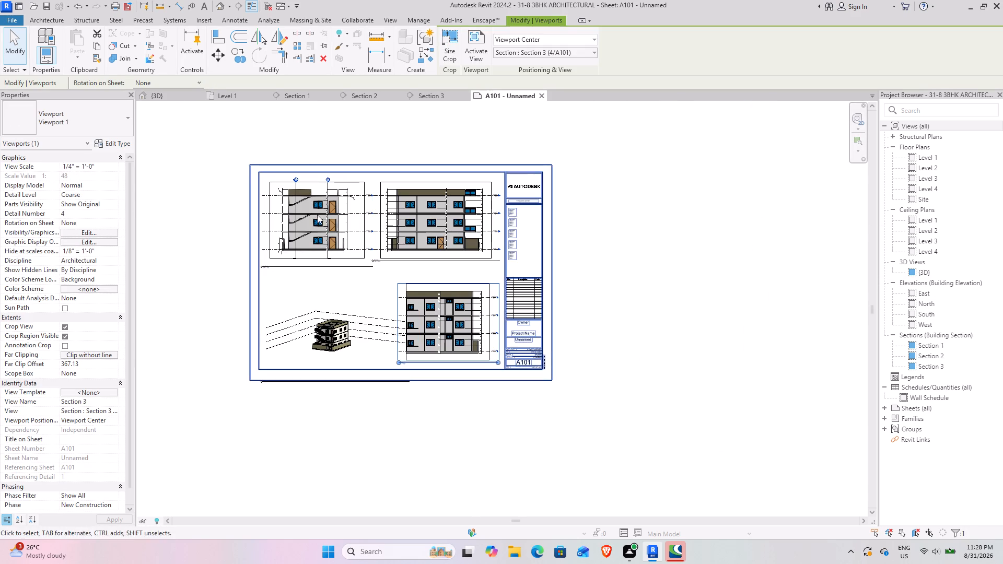
scroll(324, 323, "up", 4)
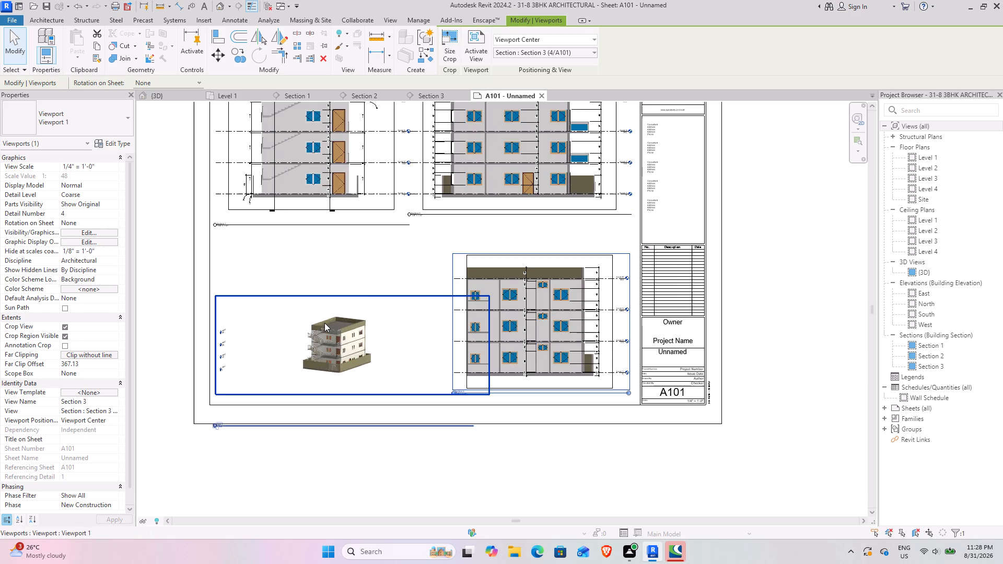
scroll(324, 323, "up", 10)
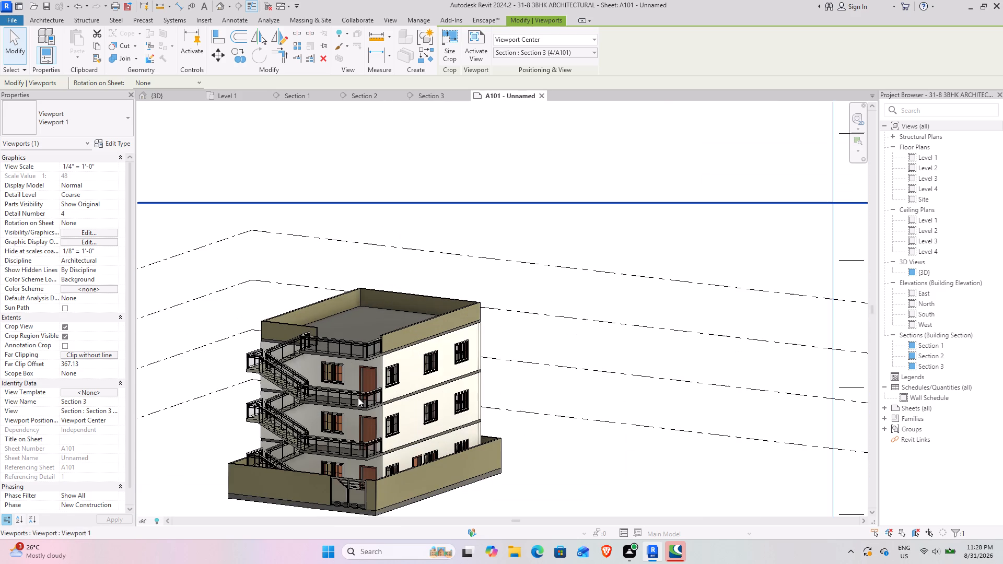
left_click(165, 100)
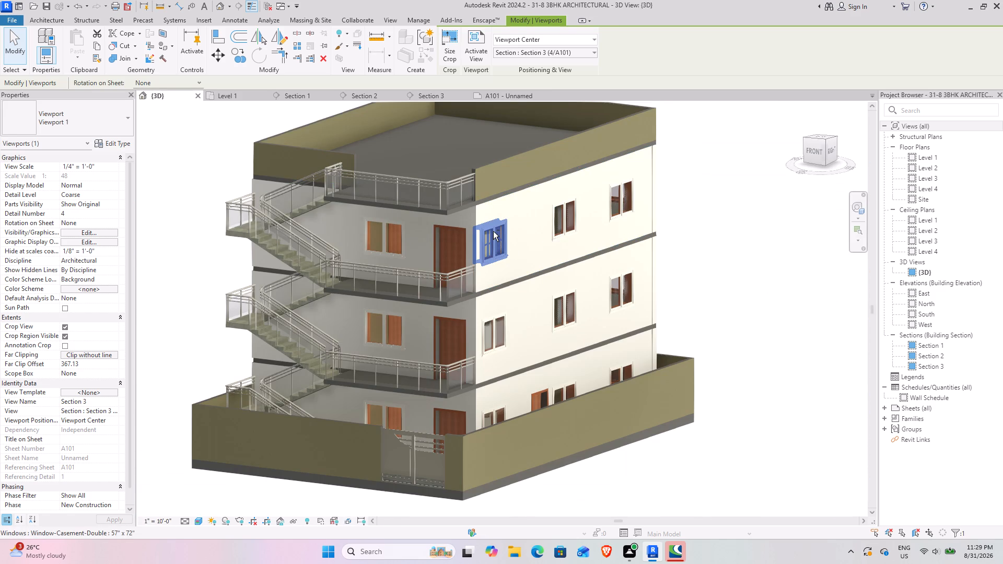
scroll(474, 203, "up", 4)
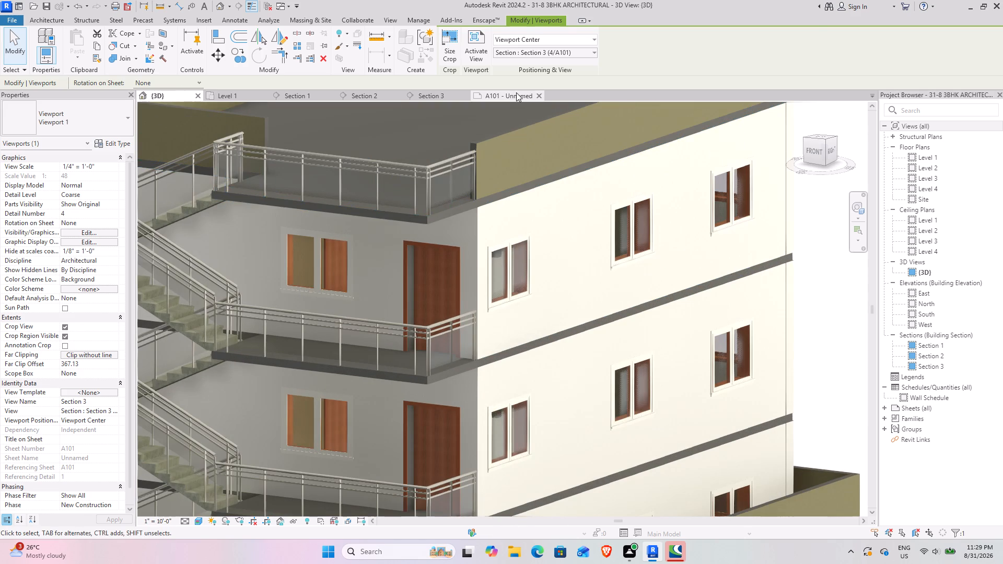
left_click(516, 92)
scroll(472, 263, "down", 11)
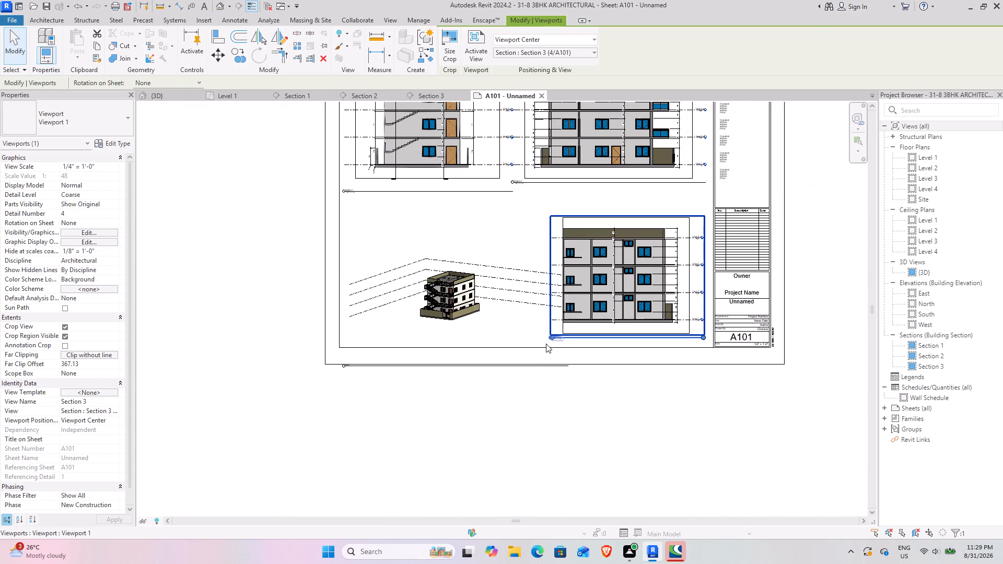
left_click(498, 423)
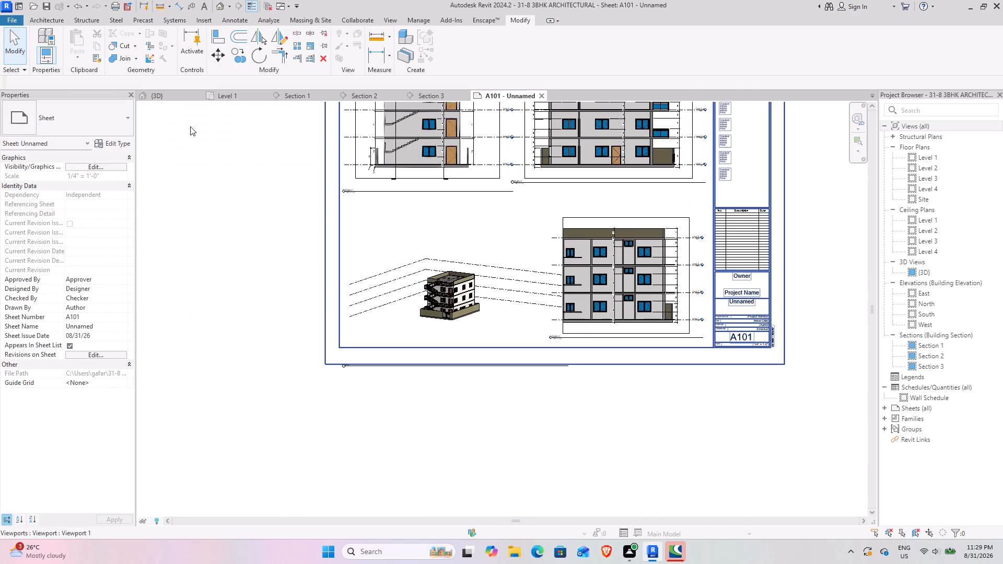
left_click(164, 92)
scroll(515, 322, "up", 8)
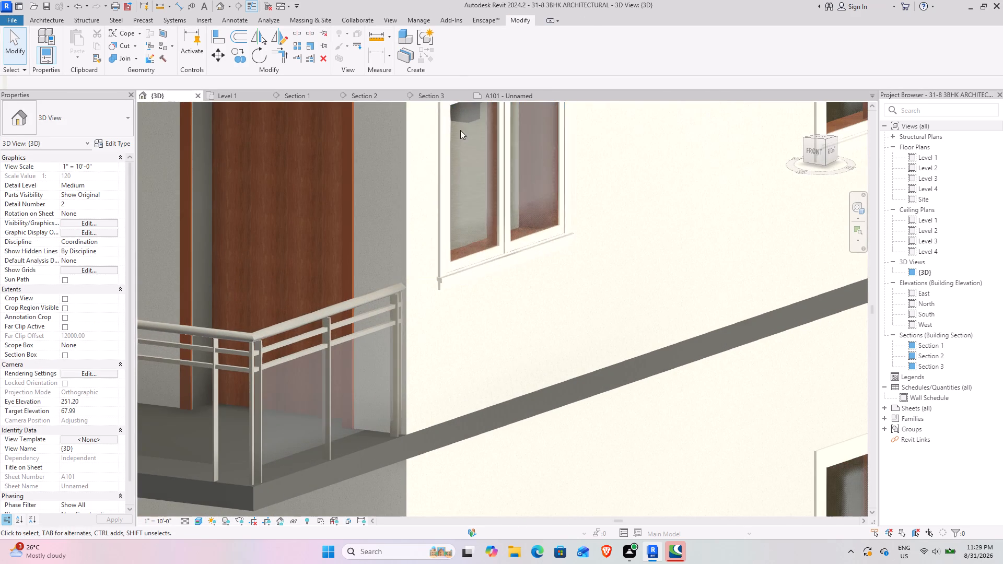
left_click(511, 93)
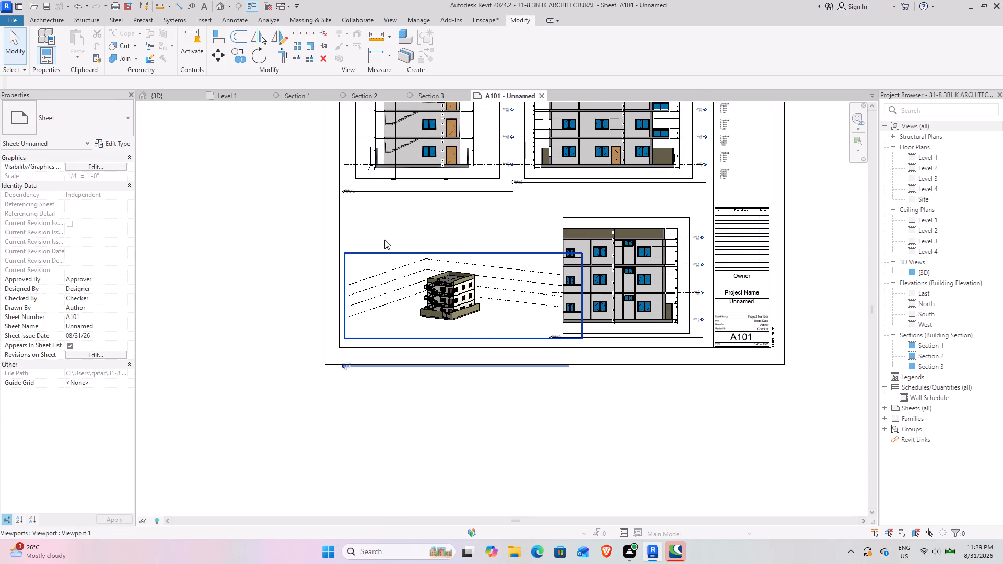
left_click(146, 97)
scroll(313, 205, "down", 4)
middle_click_drag(308, 228, 422, 228, "shift")
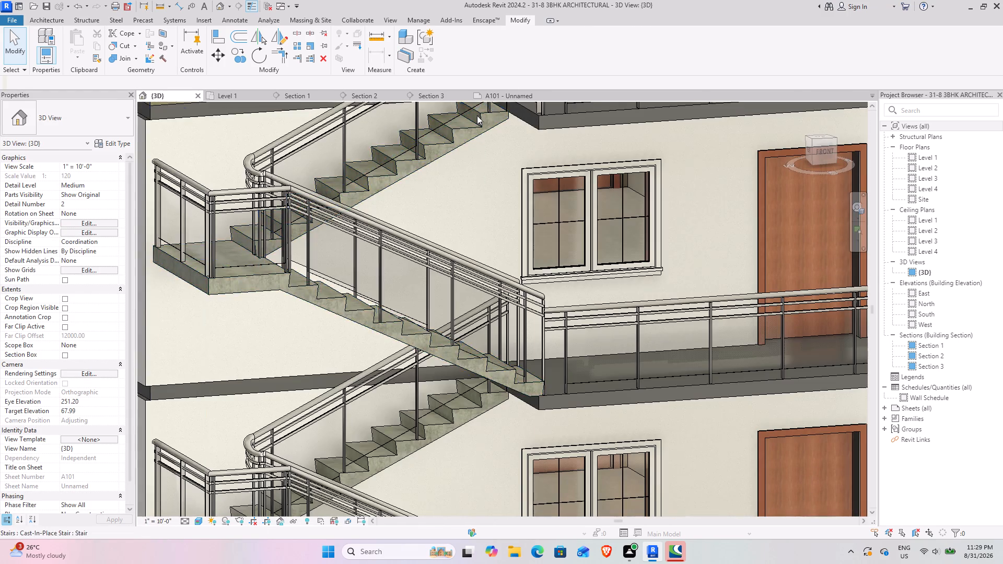
left_click(503, 98)
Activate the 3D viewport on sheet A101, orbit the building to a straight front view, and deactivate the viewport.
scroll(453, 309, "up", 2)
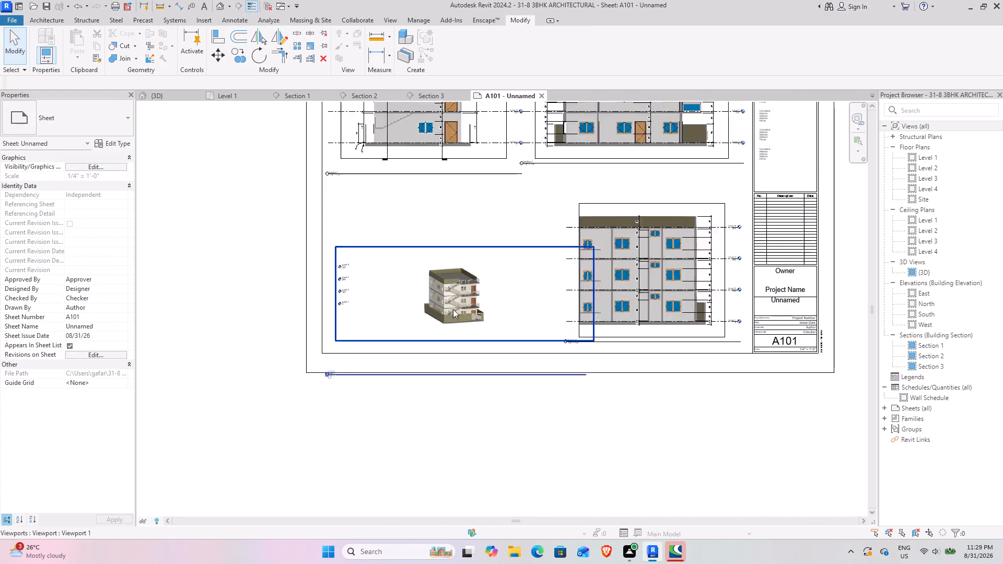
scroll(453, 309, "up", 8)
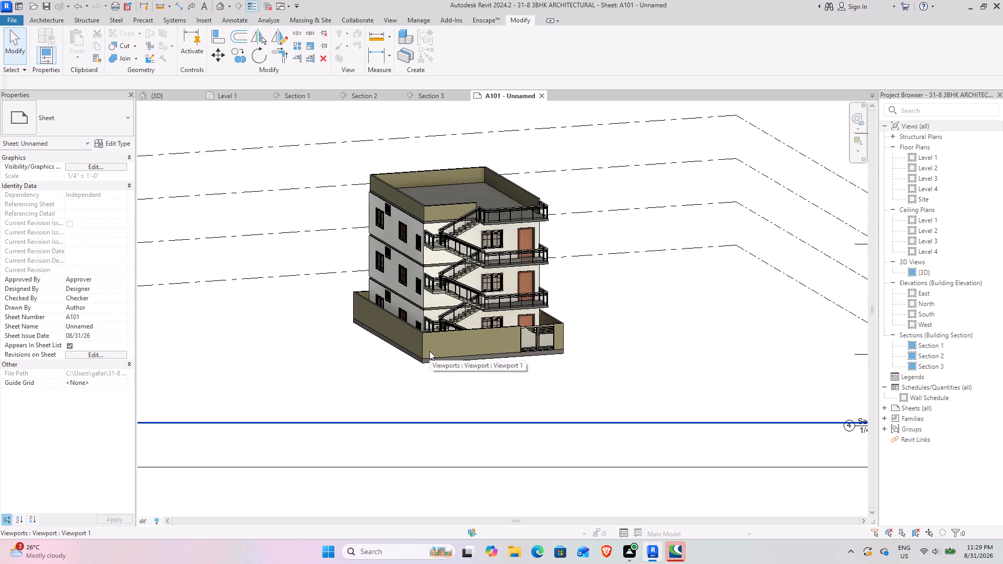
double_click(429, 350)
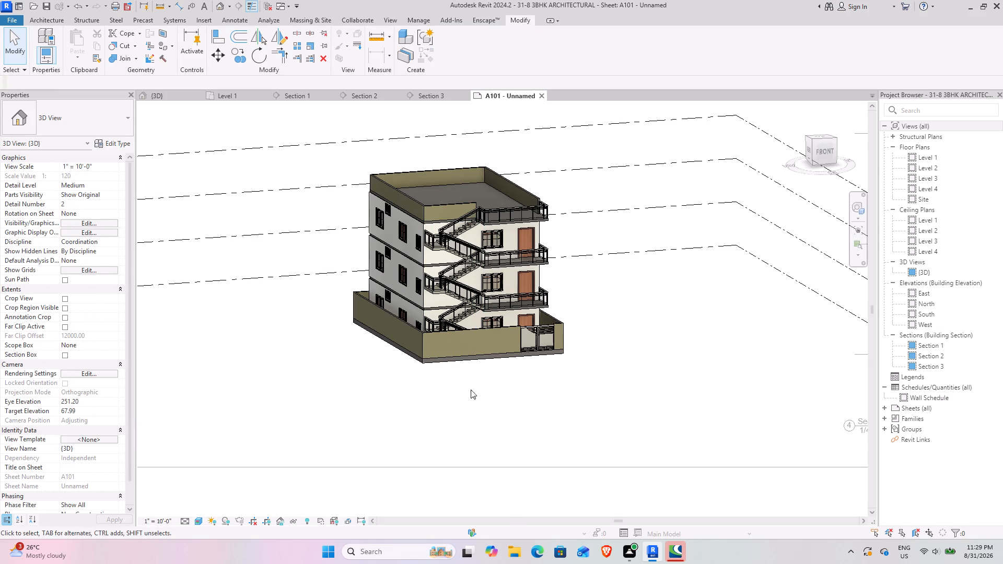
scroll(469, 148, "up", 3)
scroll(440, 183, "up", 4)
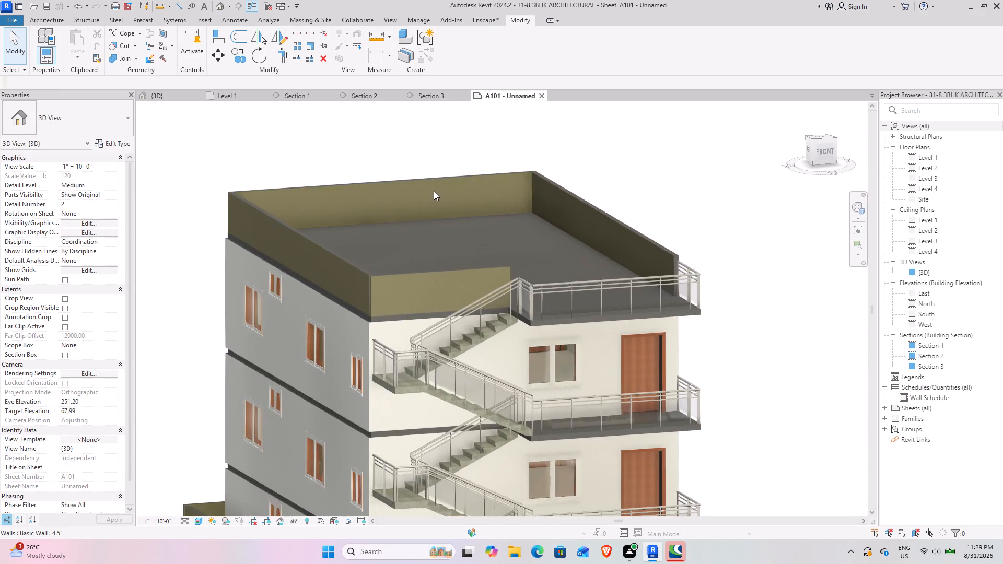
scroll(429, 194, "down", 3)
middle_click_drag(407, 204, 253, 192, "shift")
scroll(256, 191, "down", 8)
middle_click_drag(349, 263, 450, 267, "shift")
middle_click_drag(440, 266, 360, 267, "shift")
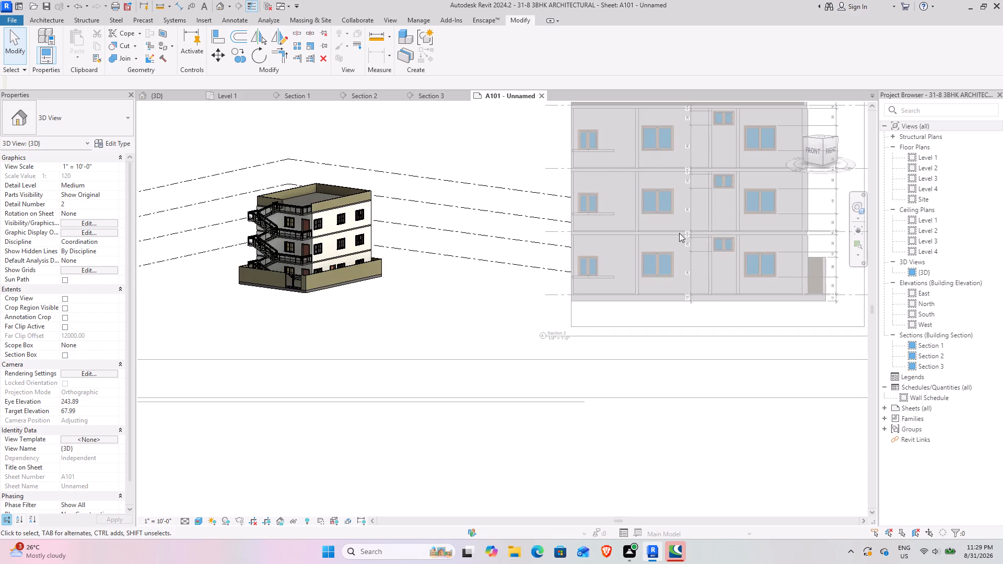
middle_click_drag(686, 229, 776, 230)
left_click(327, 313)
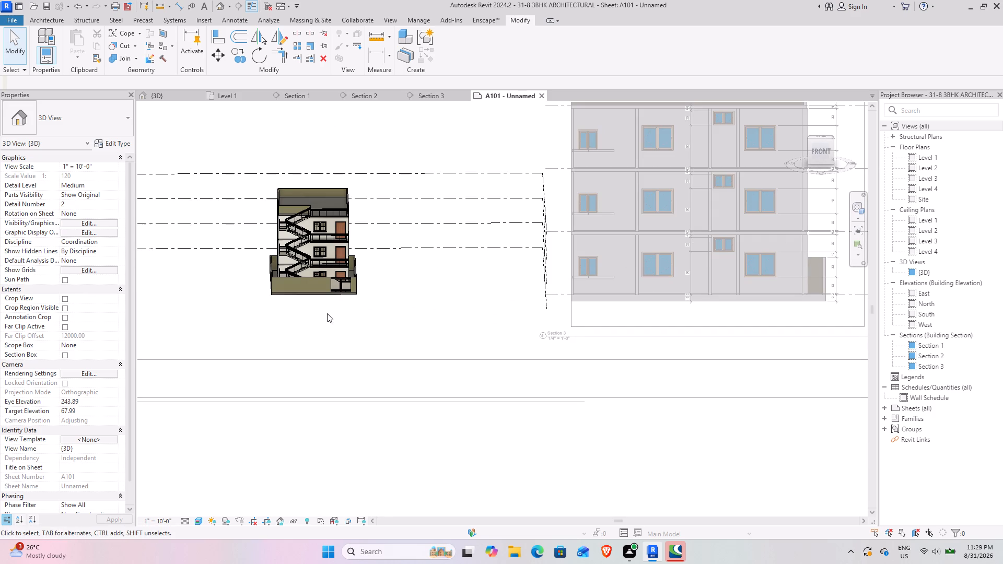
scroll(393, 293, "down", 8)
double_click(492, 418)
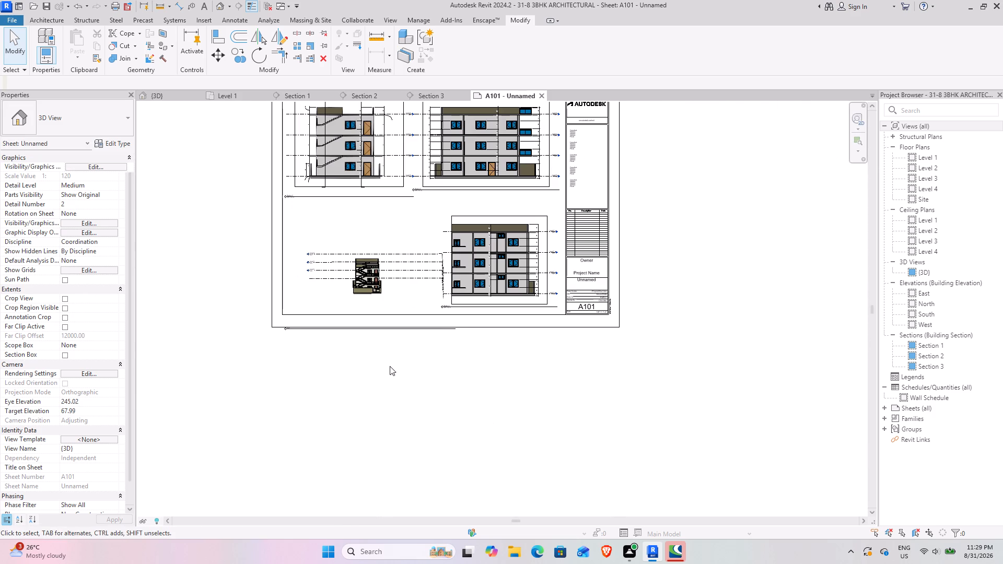
Examine the front staircase, balconies, doors and boundary wall up close in the 3D viewport on sheet A101.
scroll(367, 252, "up", 11)
middle_click_drag(377, 308, 365, 308, "shift")
scroll(394, 304, "up", 8)
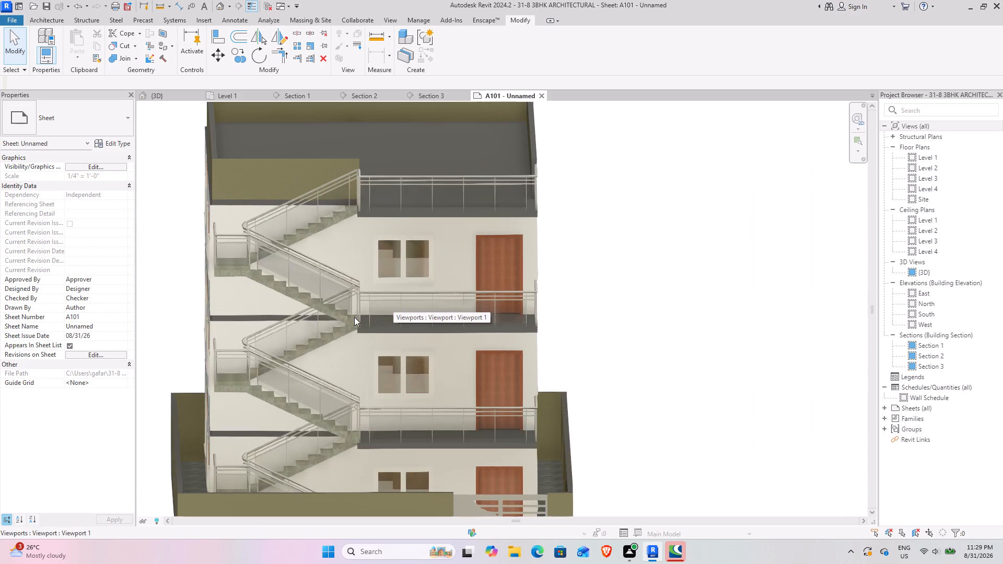
middle_click_drag(354, 317, 414, 299, "shift")
middle_click_drag(413, 299, 297, 299)
scroll(294, 298, "down", 4)
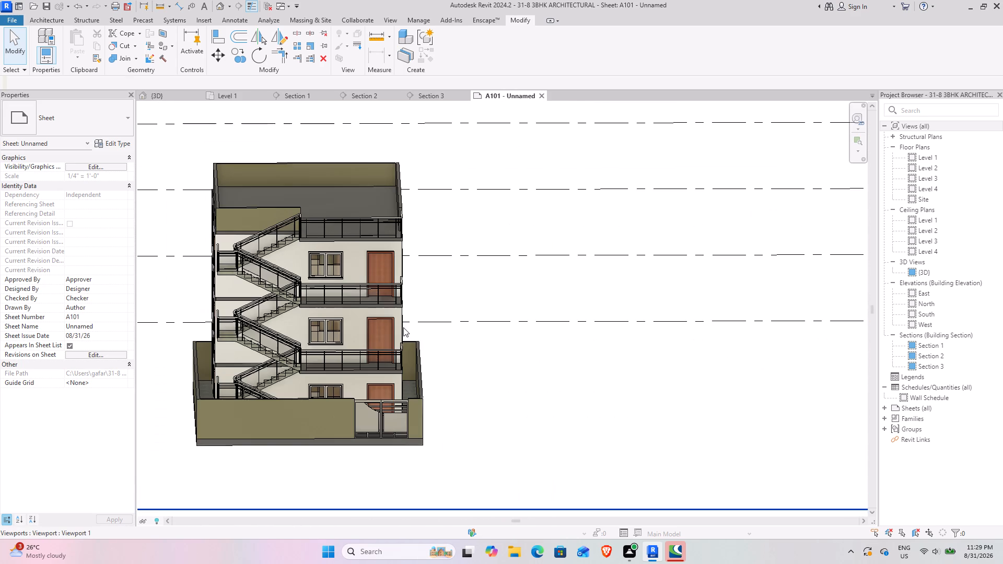
left_click(403, 327)
middle_click_drag(329, 302, 358, 288, "shift")
scroll(335, 271, "up", 4)
scroll(320, 313, "up", 1)
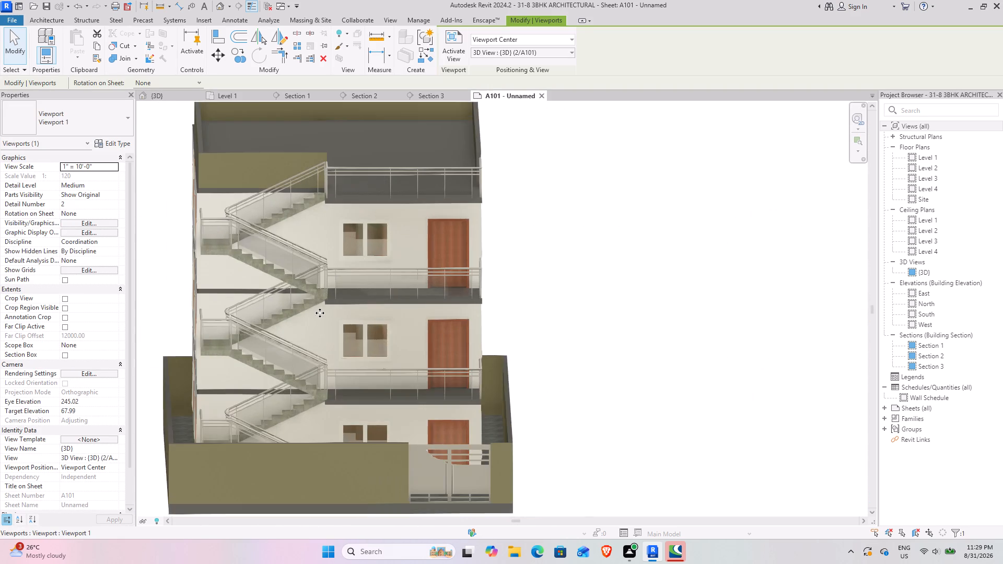
middle_click_drag(319, 313, 313, 298, "shift")
scroll(314, 298, "down", 5)
middle_click_drag(332, 292, 248, 292, "shift")
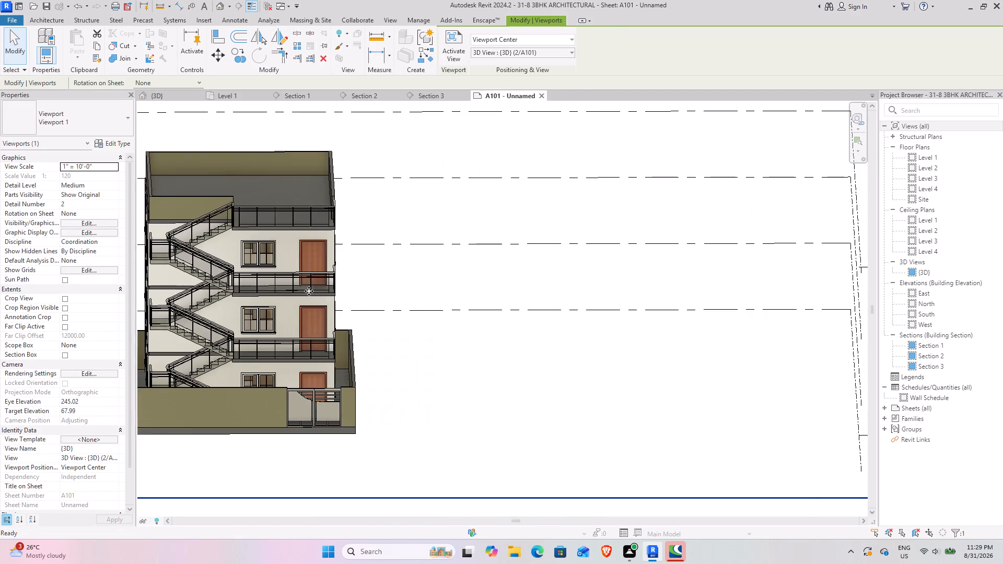
middle_click_drag(300, 291, 240, 291, "shift")
middle_click_drag(249, 291, 379, 293, "shift")
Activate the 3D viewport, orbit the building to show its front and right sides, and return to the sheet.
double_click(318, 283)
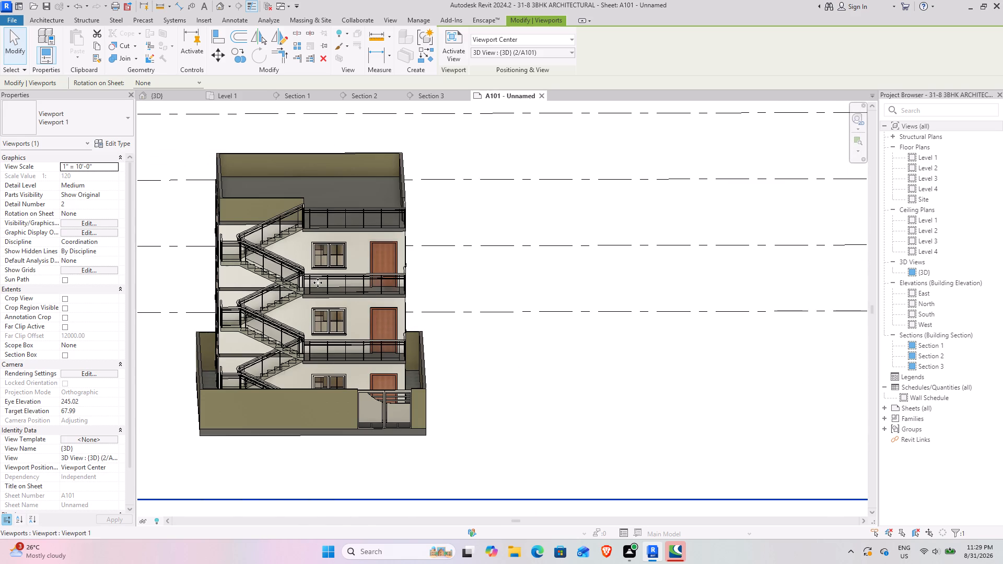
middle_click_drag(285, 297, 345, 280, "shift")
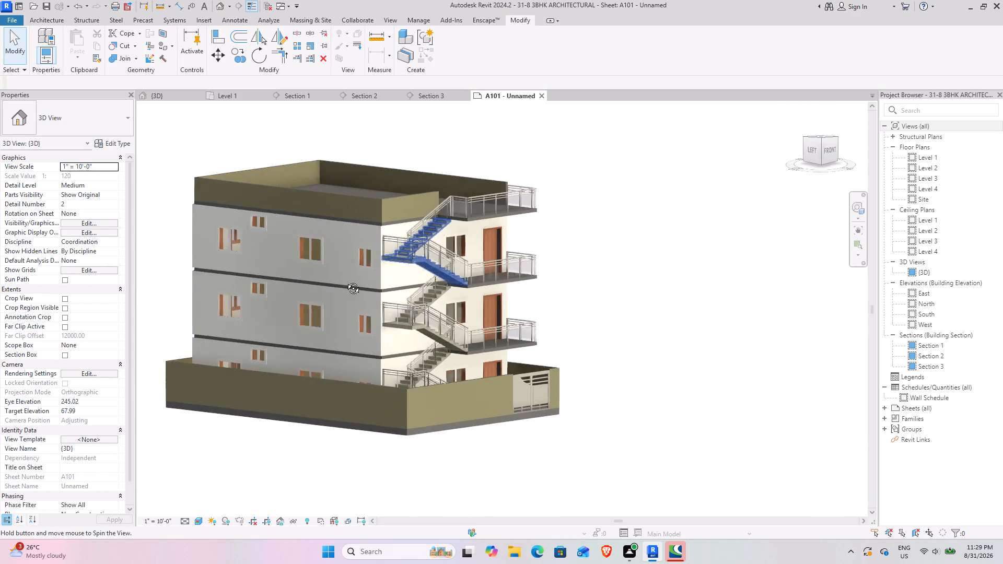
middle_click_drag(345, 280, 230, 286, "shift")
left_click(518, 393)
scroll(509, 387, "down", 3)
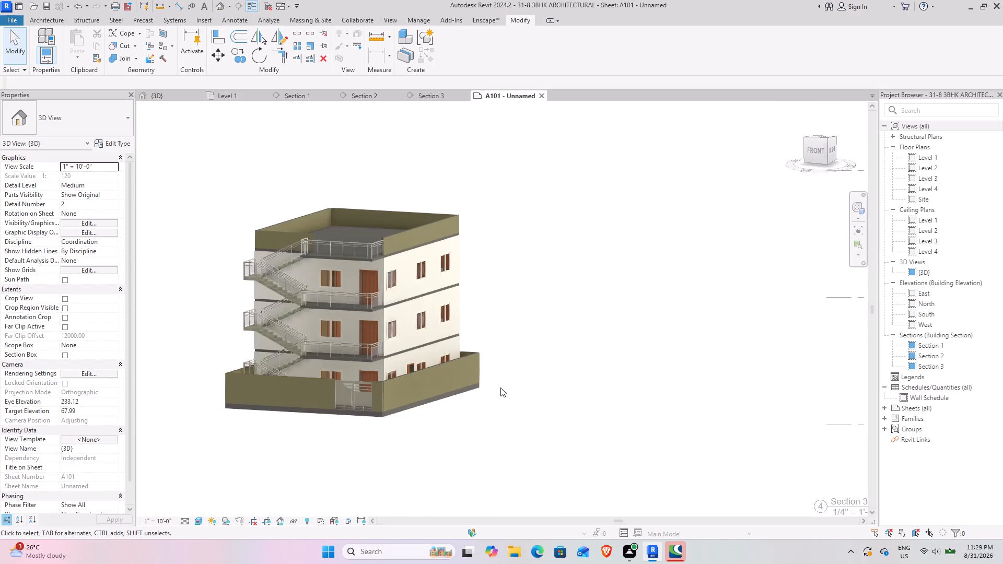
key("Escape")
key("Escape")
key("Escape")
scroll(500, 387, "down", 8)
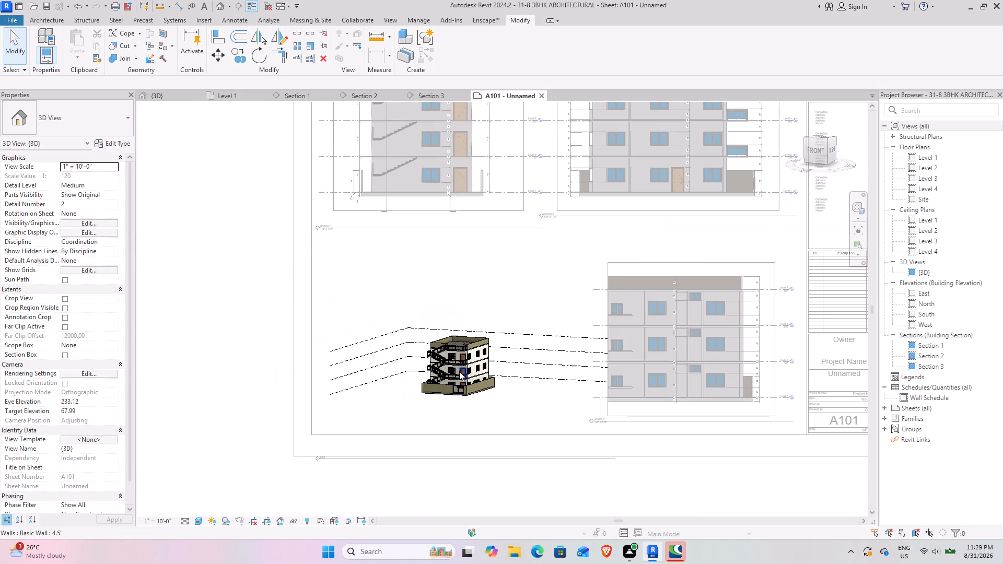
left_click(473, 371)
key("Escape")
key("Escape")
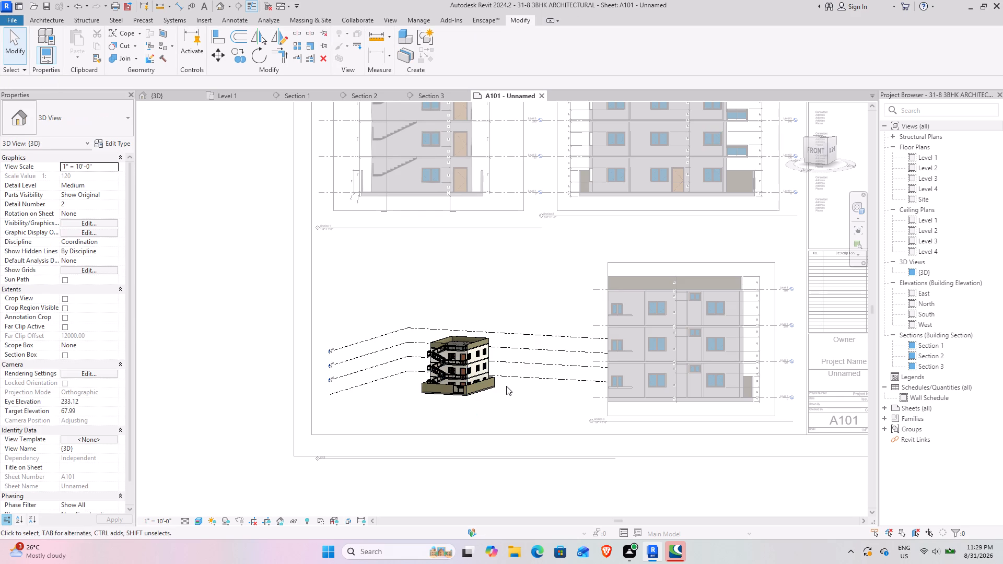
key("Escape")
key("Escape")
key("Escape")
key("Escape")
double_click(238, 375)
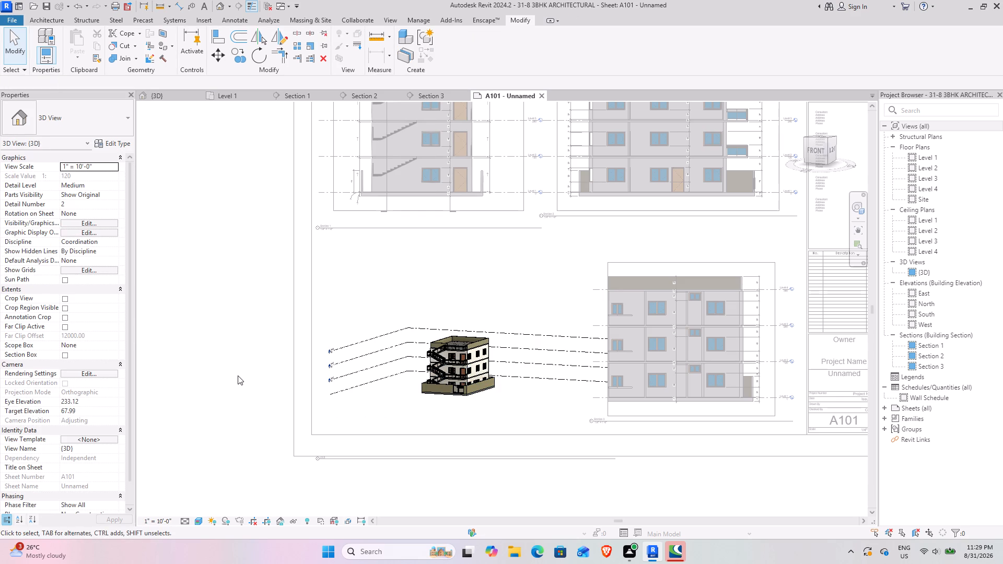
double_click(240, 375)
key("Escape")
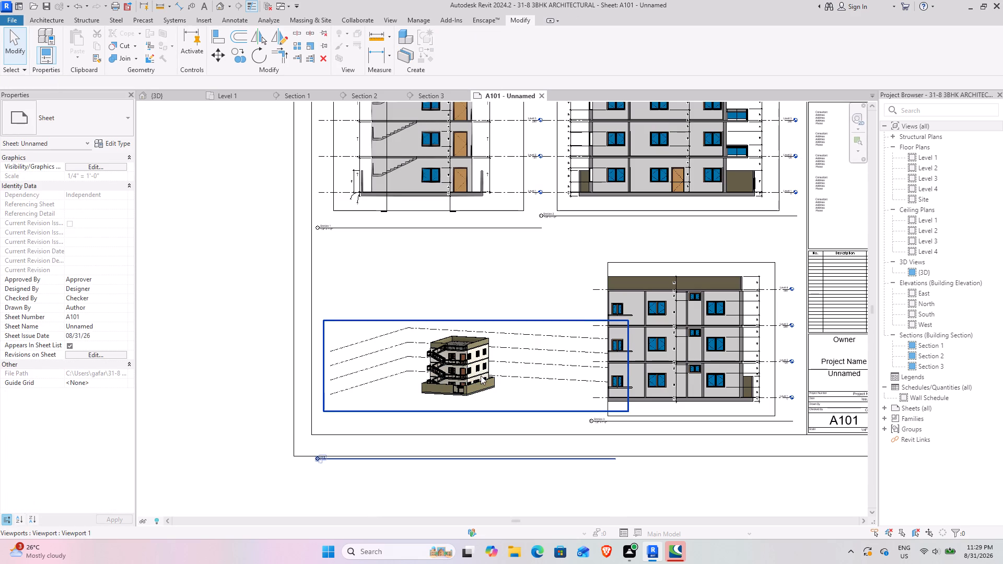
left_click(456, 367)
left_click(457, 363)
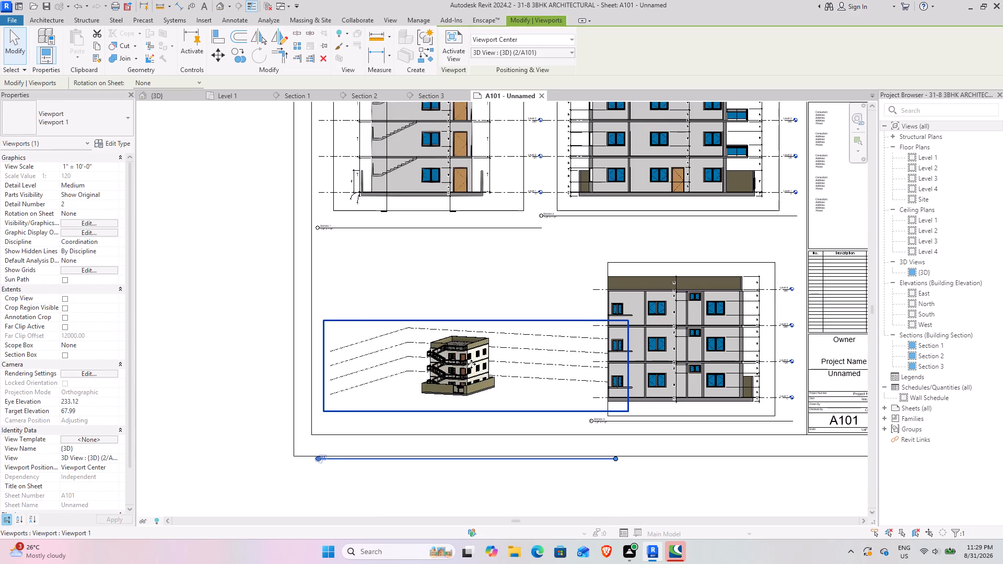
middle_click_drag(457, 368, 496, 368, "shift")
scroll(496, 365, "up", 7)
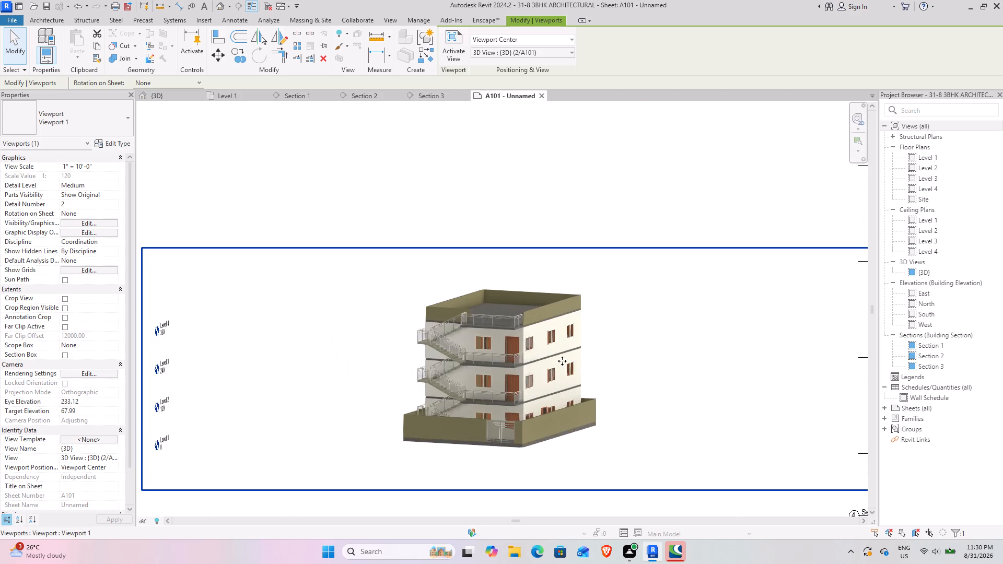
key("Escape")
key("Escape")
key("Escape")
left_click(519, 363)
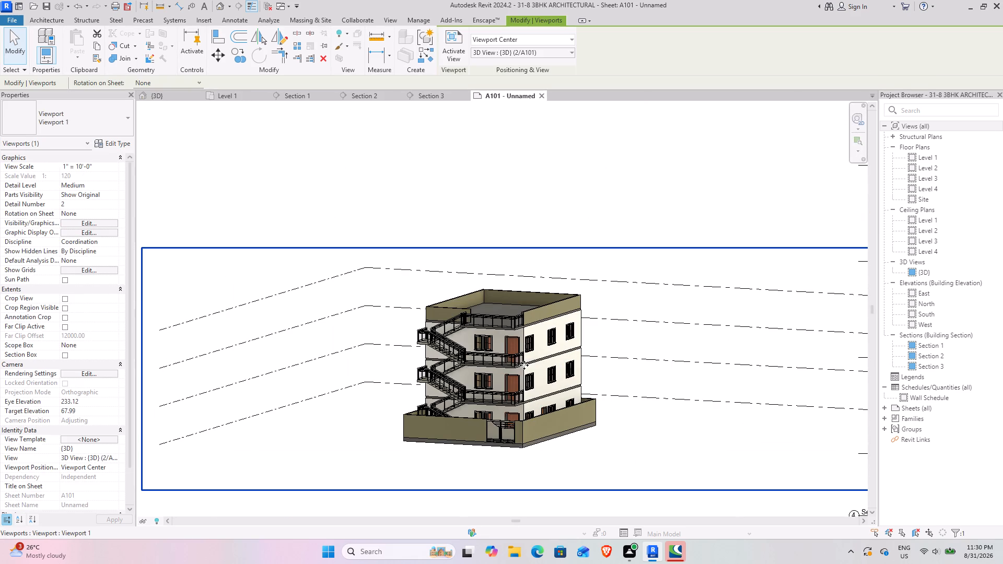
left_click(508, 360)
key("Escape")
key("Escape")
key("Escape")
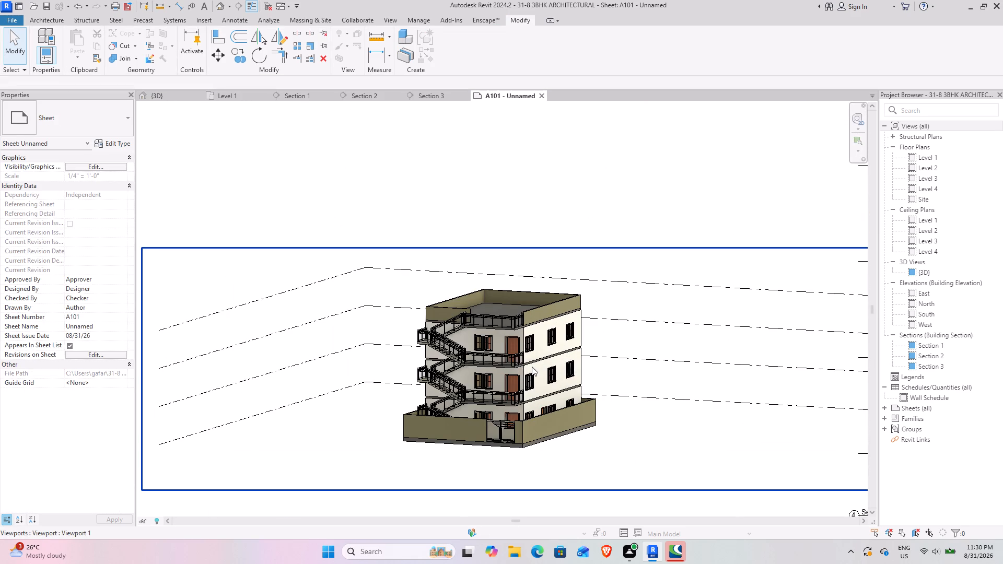
Activate the 3D viewport on sheet A101, orbit the building to a raised front-right view, and return to the sheet.
double_click(518, 362)
scroll(516, 360, "down", 4)
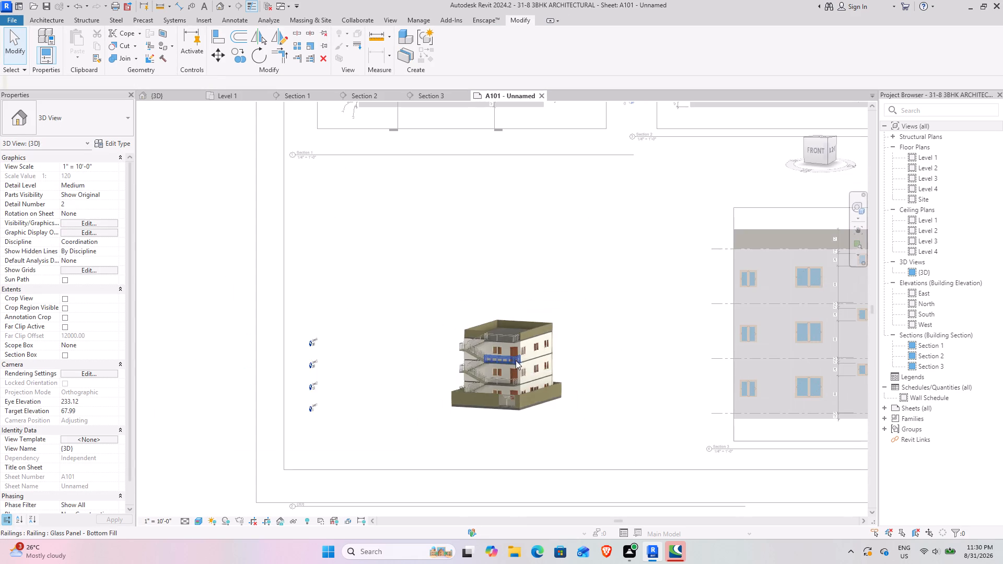
middle_click_drag(514, 360, 529, 356, "shift")
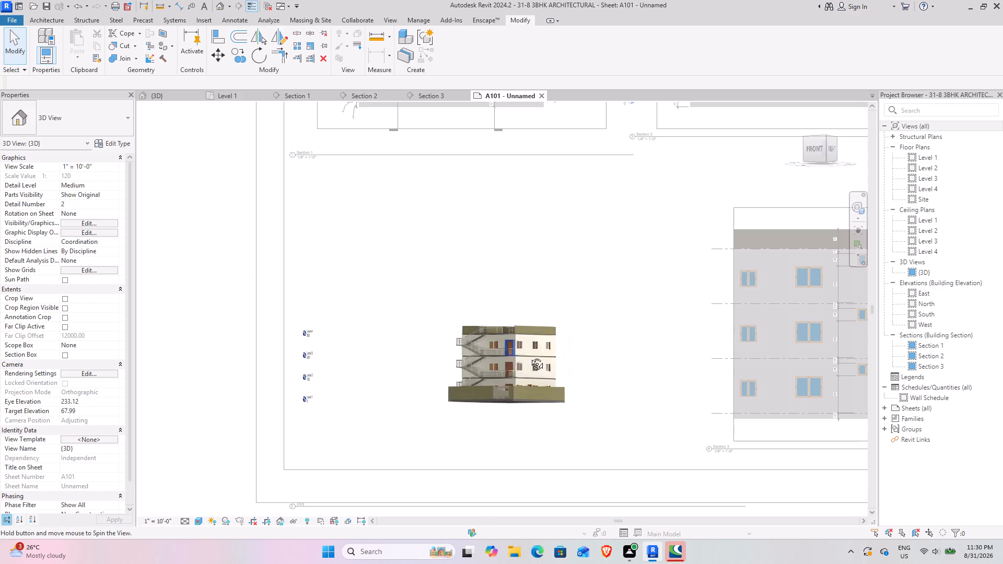
middle_click_drag(529, 356, 544, 377, "shift")
scroll(521, 355, "up", 7)
scroll(504, 398, "up", 3)
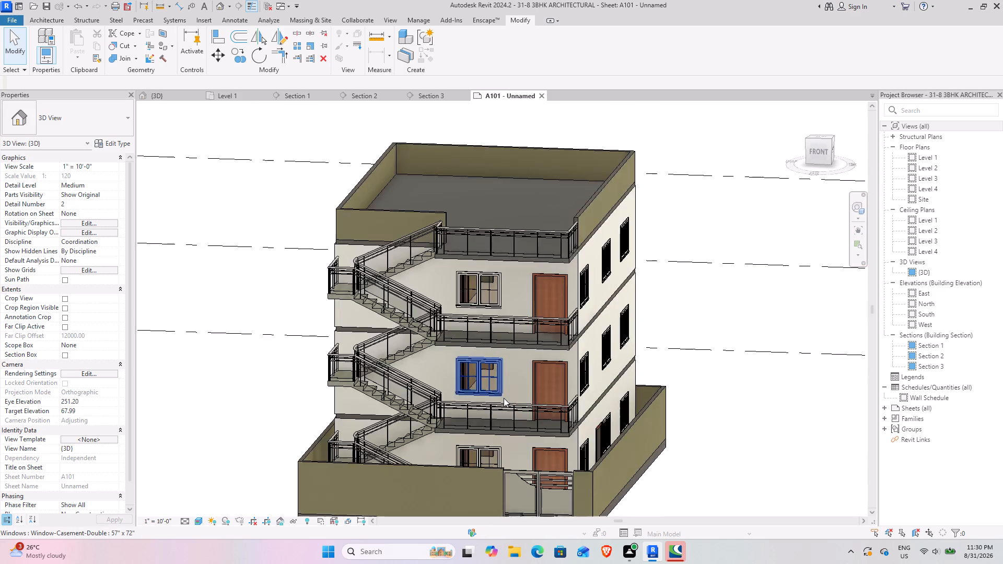
scroll(504, 398, "down", 13)
scroll(504, 398, "up", 7)
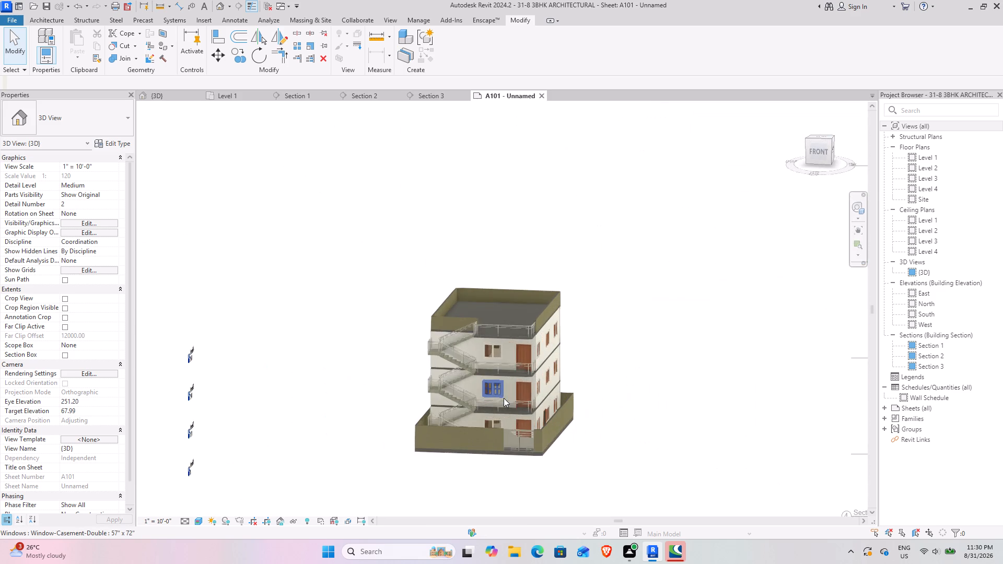
left_click(358, 409)
scroll(358, 409, "down", 9)
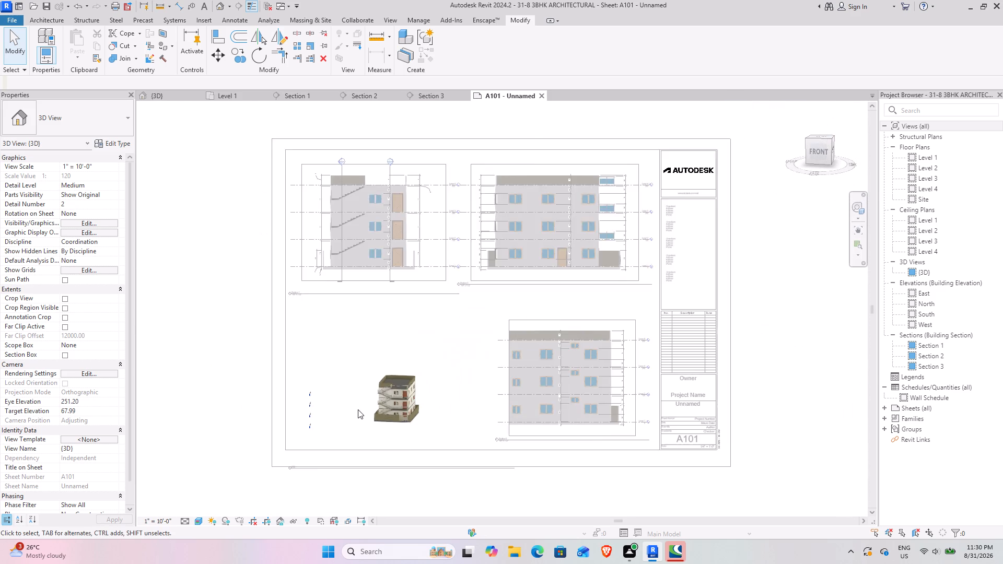
scroll(358, 409, "down", 4)
middle_click_drag(384, 412, 423, 347, "shift")
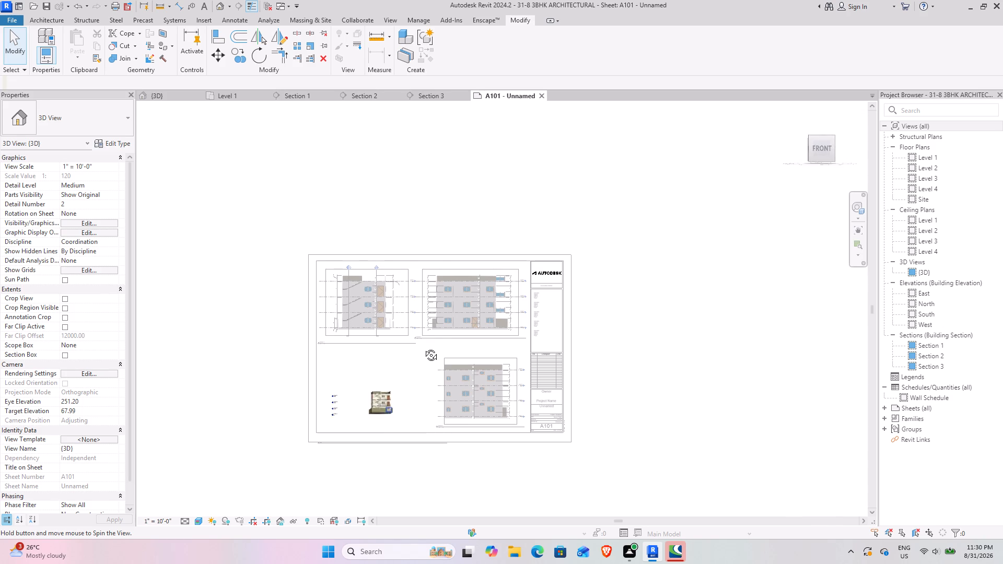
middle_click_drag(423, 347, 331, 401, "shift")
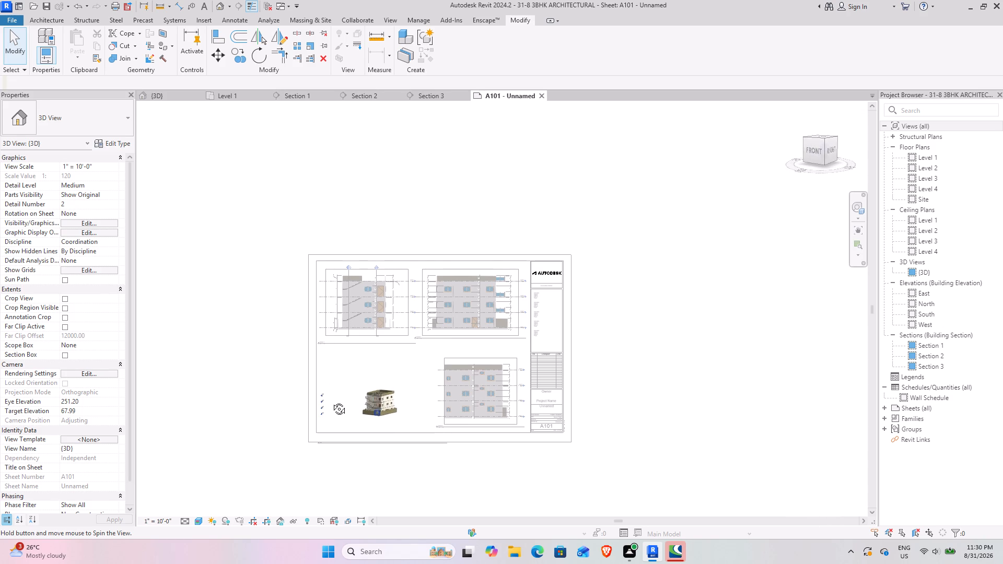
middle_click_drag(331, 401, 326, 421, "shift")
left_click(375, 482)
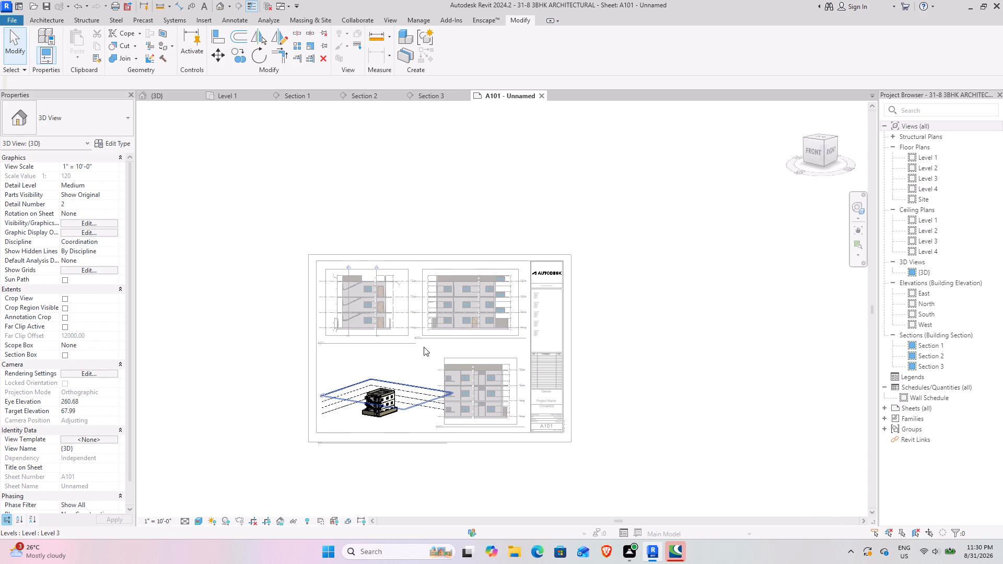
double_click(611, 286)
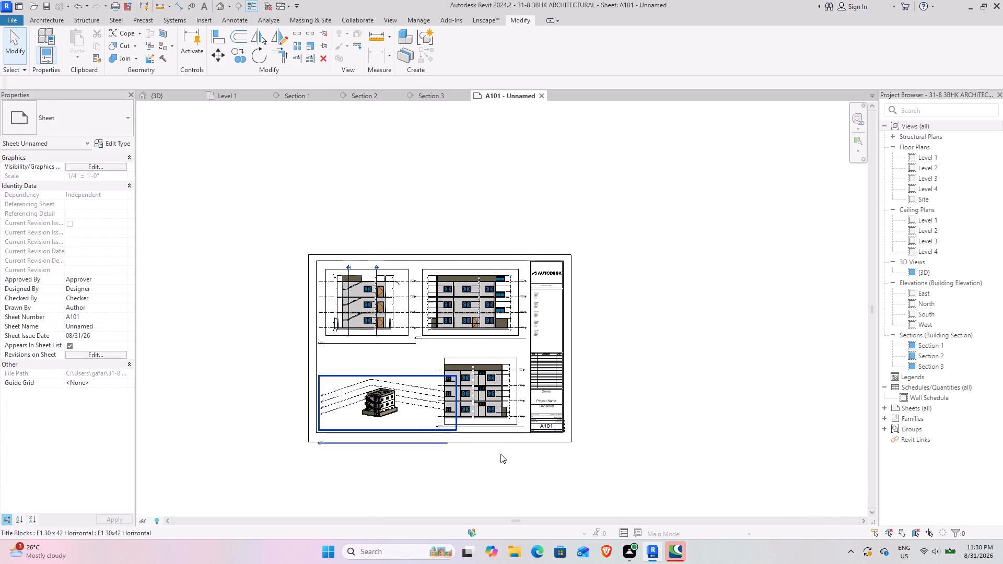
scroll(424, 414, "up", 4)
left_click(413, 437)
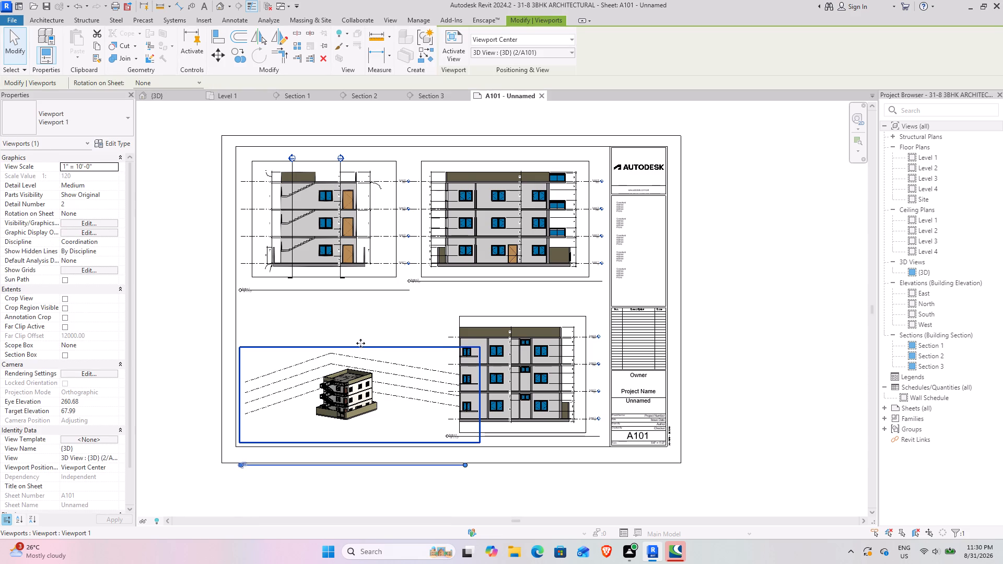
key("Escape")
key("Escape")
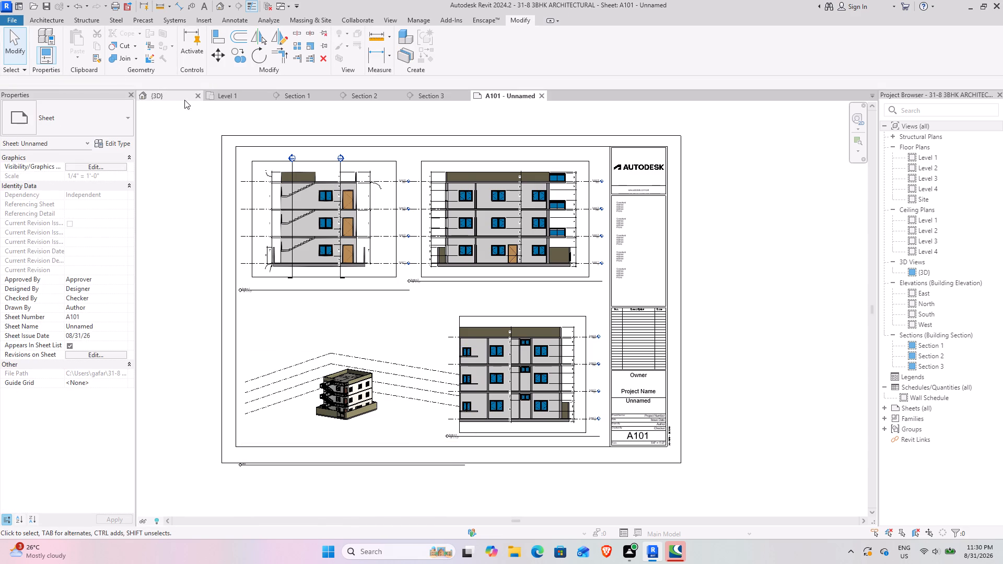
Examine the floor slab edges around the front staircase and the building's left wall in the {3D} view.
left_click(176, 100)
scroll(385, 332, "down", 3)
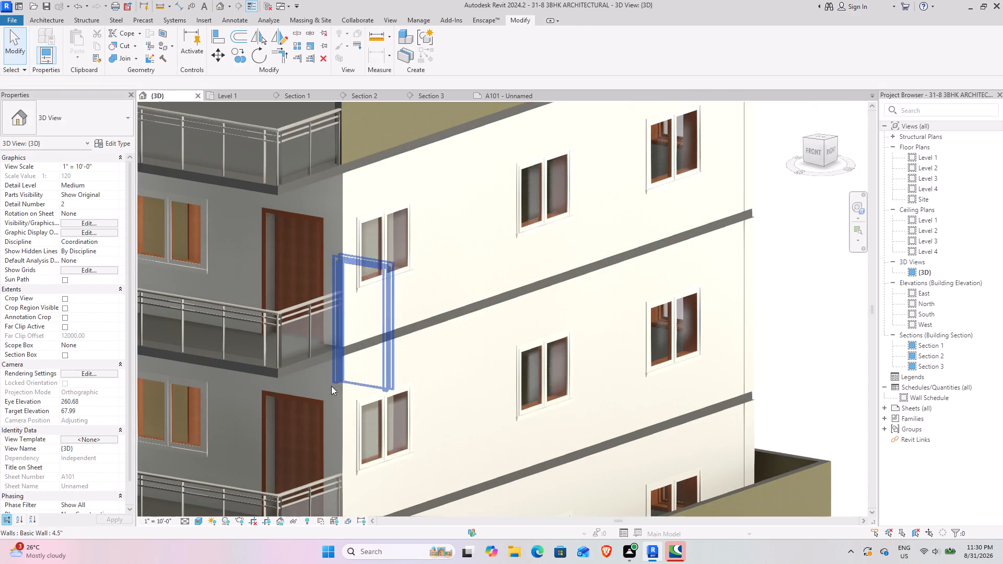
scroll(365, 391, "down", 4)
middle_click_drag(346, 414, 531, 347)
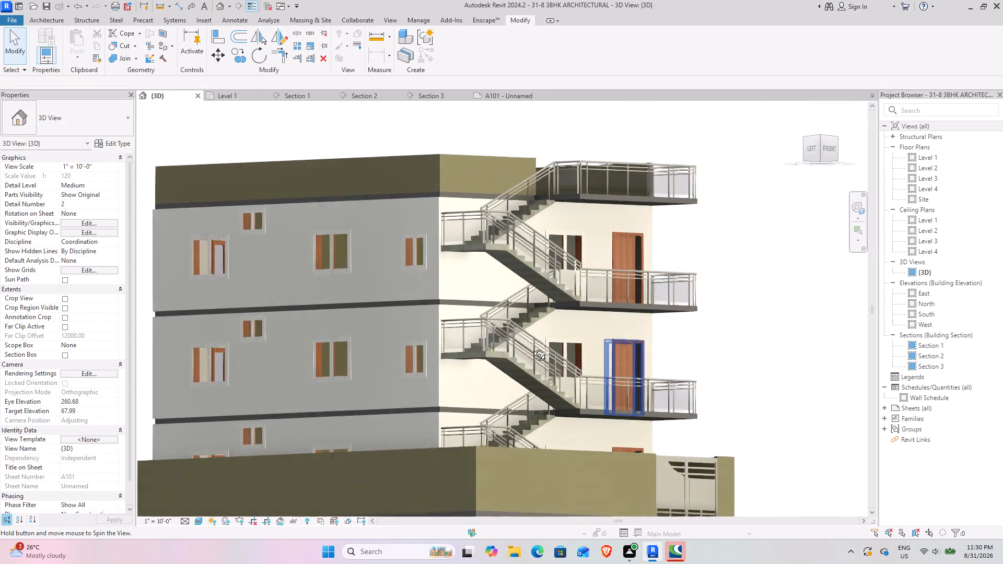
middle_click_drag(531, 347, 412, 366)
middle_click_drag(412, 366, 465, 366, "shift")
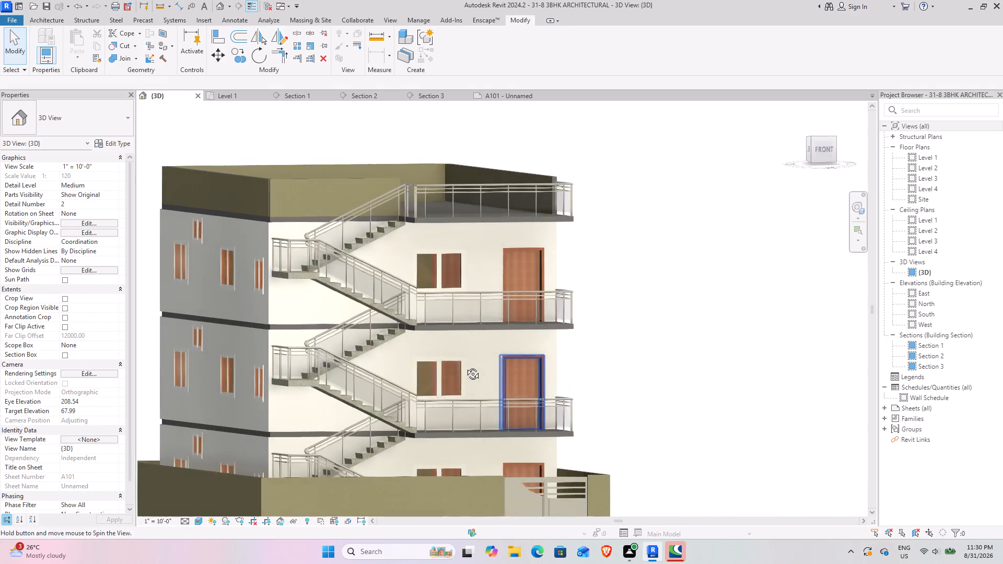
middle_click_drag(465, 366, 475, 366, "shift")
scroll(263, 301, "up", 4)
scroll(318, 339, "up", 5)
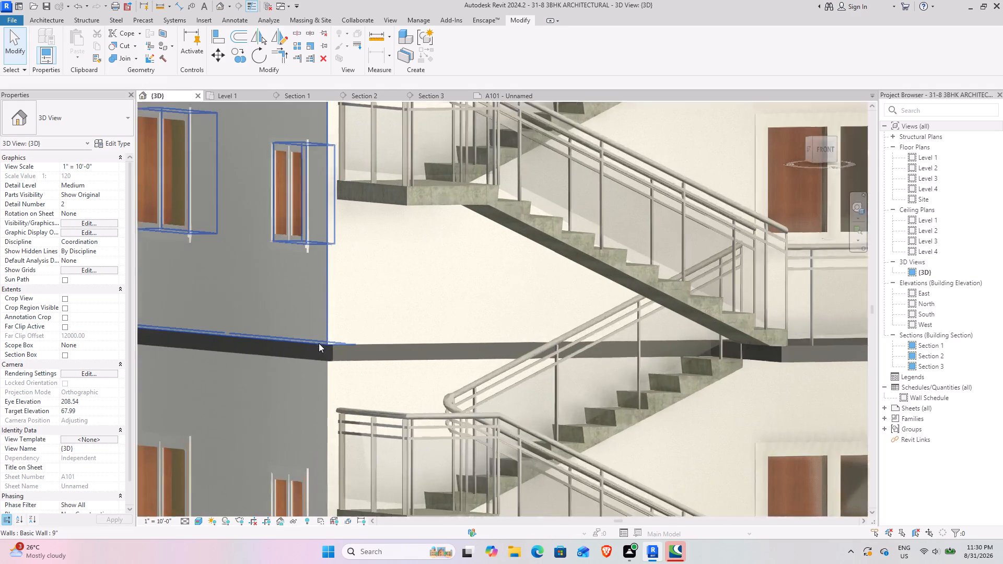
scroll(319, 343, "up", 2)
middle_click_drag(314, 352, 258, 362)
middle_click_drag(250, 361, 740, 293)
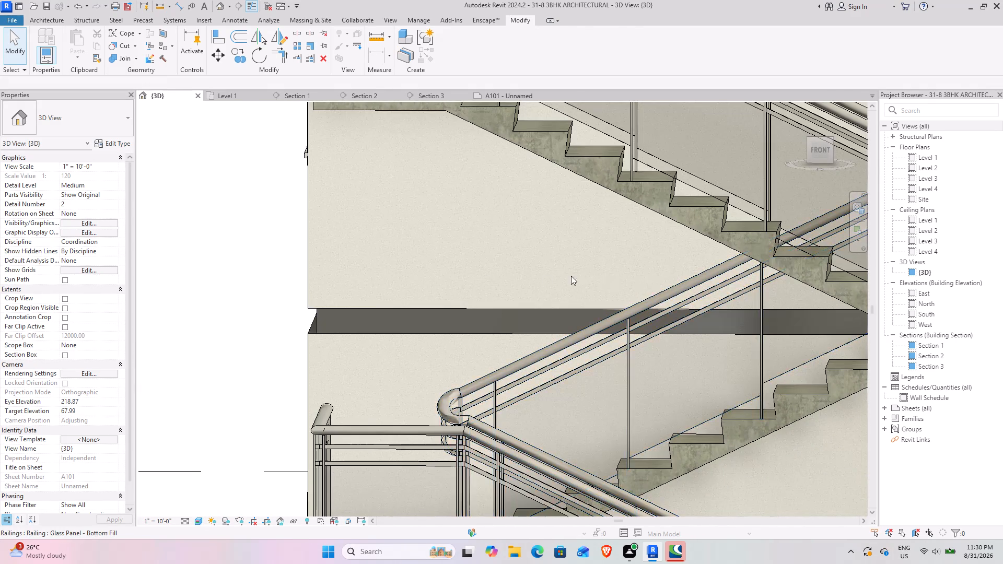
scroll(334, 329, "down", 4)
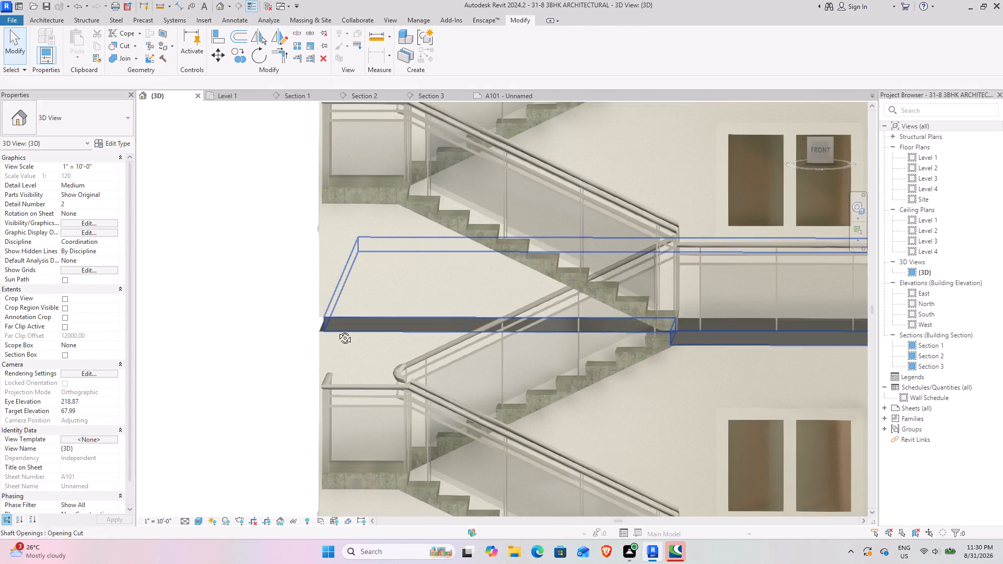
middle_click_drag(336, 330, 353, 312, "shift")
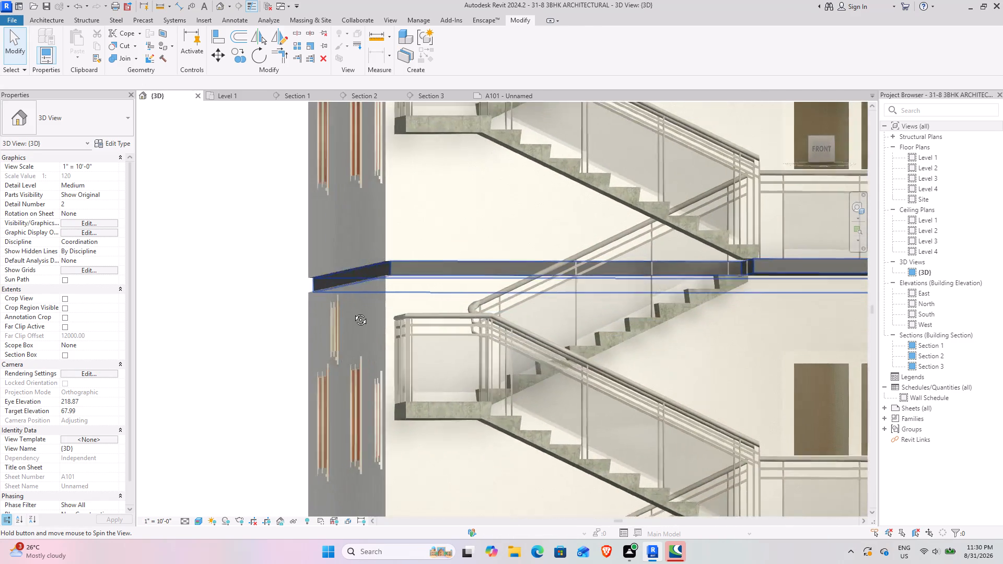
middle_click_drag(353, 312, 353, 312, "shift")
Edit the Level 3 floor's boundary in the Level 1 plan, aligning its kitchen-side edge with the 9" exterior wall's outer face.
left_click(403, 280)
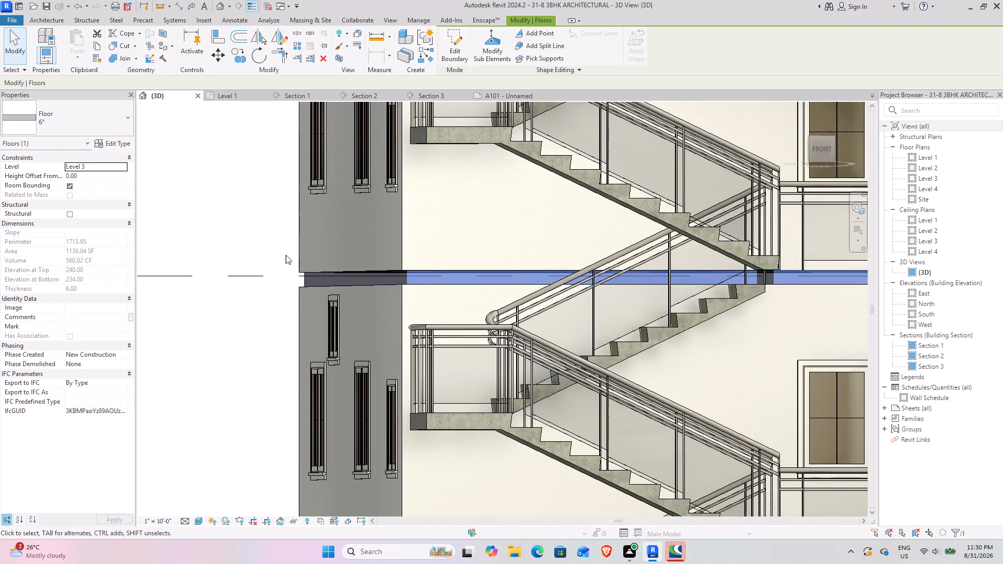
left_click(460, 44)
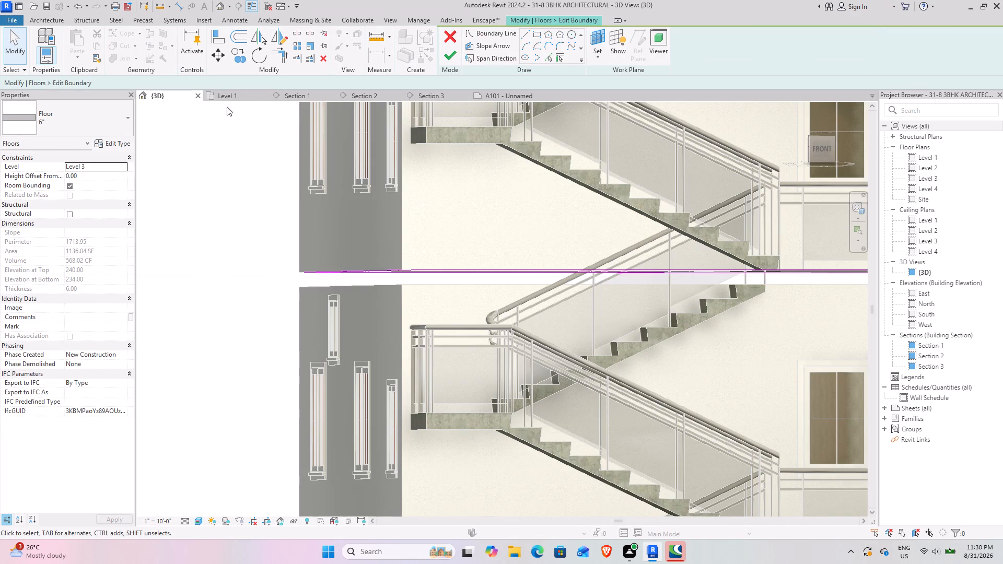
left_click(226, 92)
scroll(314, 346, "up", 18)
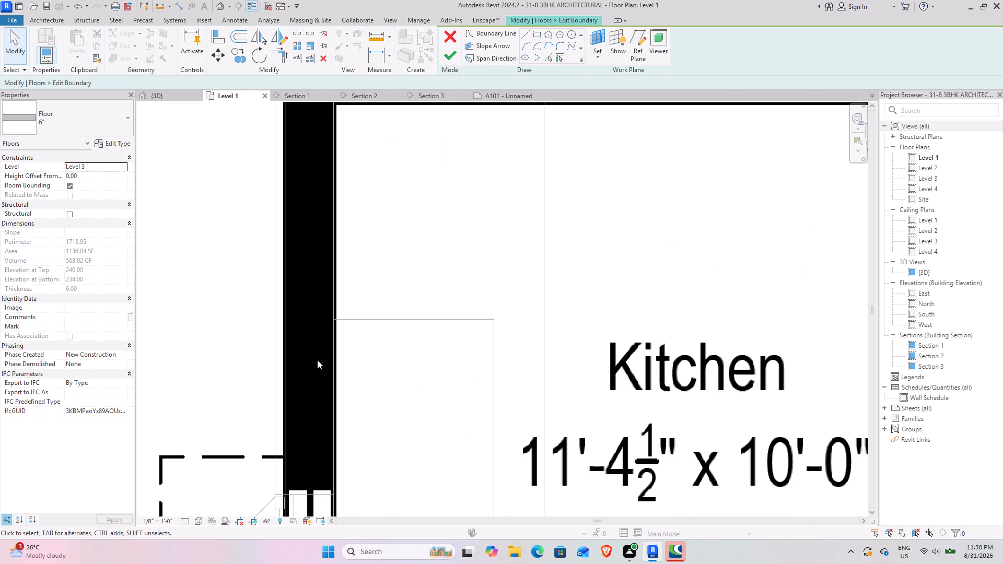
scroll(317, 360, "down", 3)
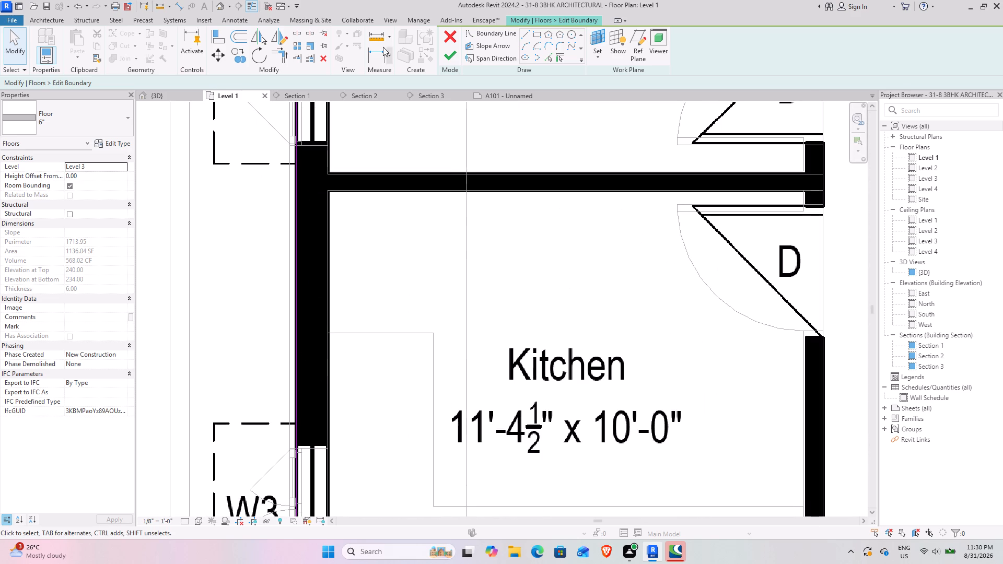
left_click(215, 44)
left_click(291, 228)
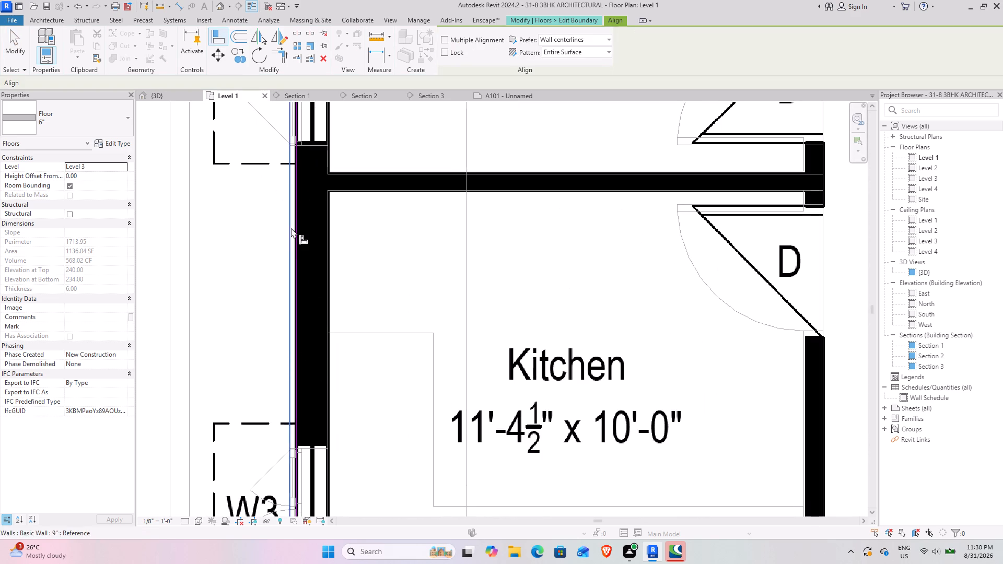
left_click(300, 240)
scroll(322, 262, "down", 4)
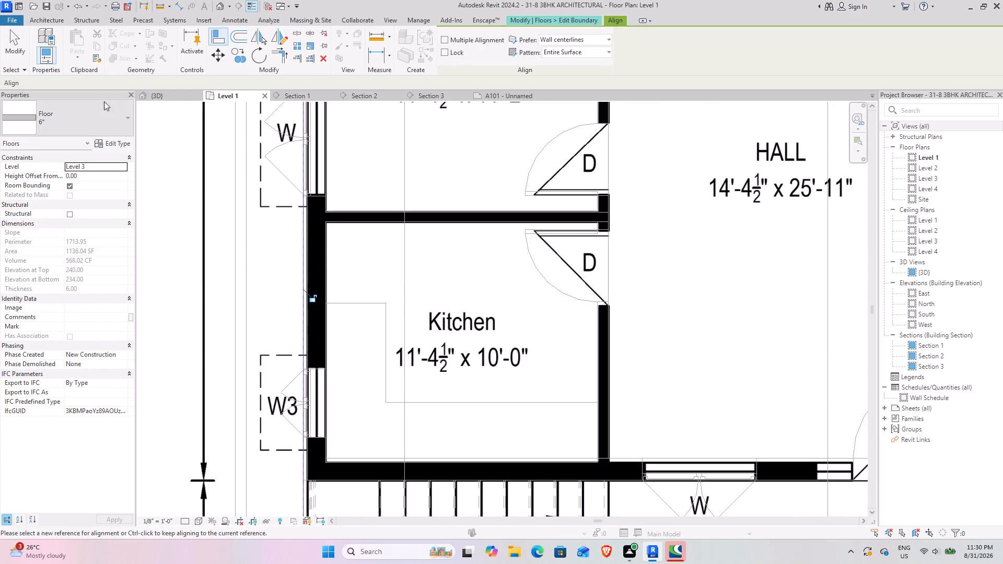
left_click(15, 56)
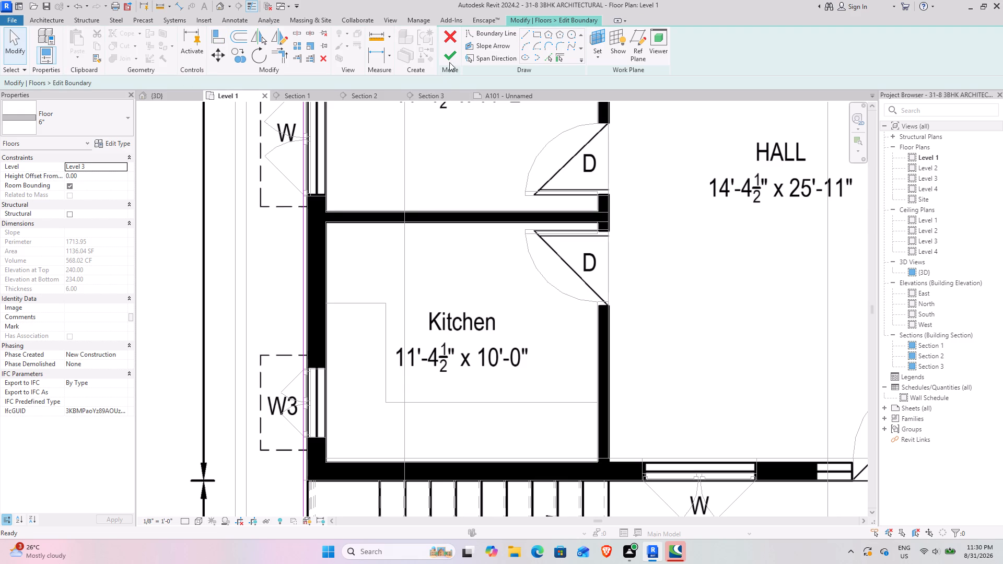
left_click(449, 58)
left_click(573, 283)
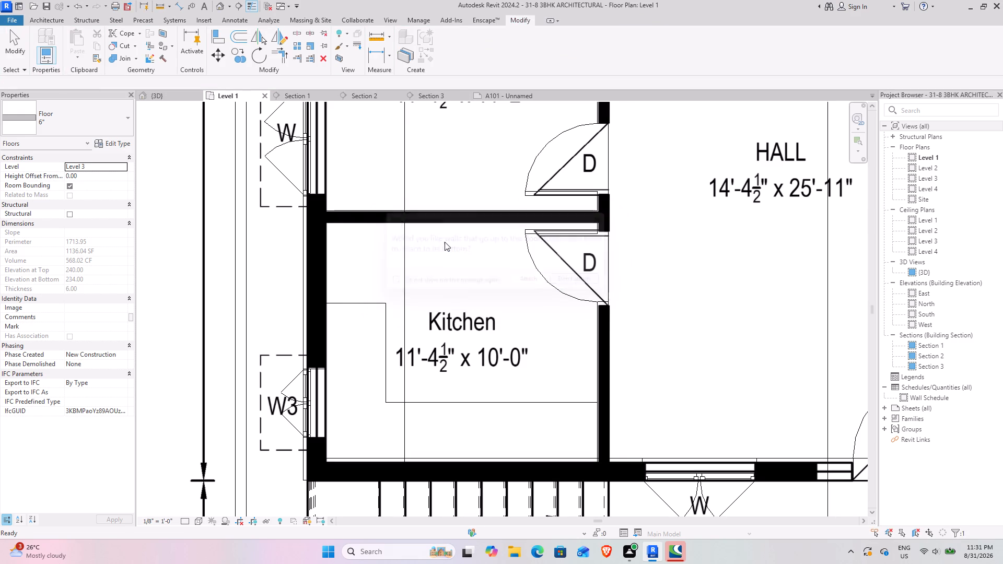
Inspect the Level 3 floor edge along the left wall and at the staircase corner in the {3D} view.
left_click(160, 98)
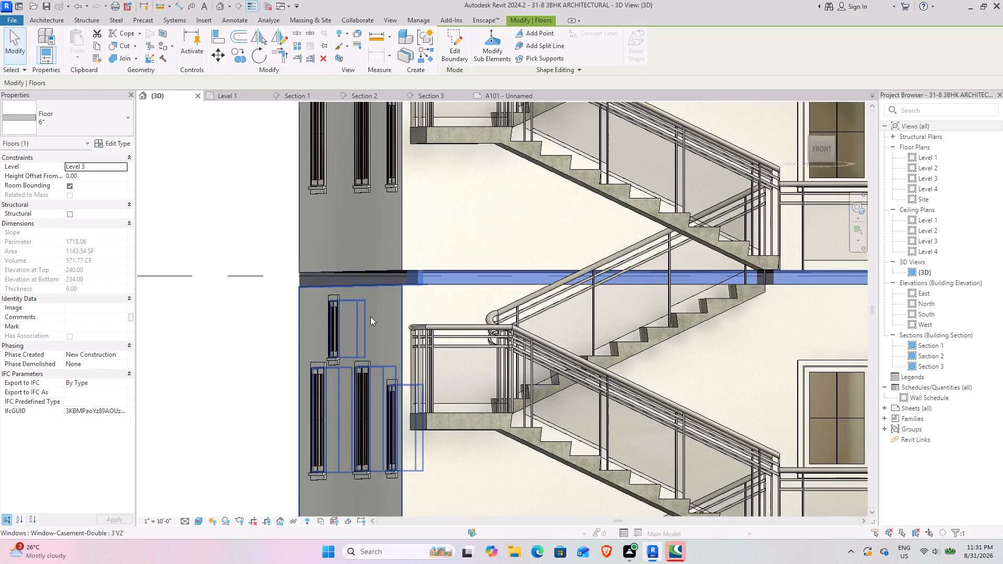
scroll(351, 289, "up", 3)
middle_click_drag(315, 286, 299, 307, "shift")
left_click(273, 312)
middle_click_drag(273, 312, 365, 318, "shift")
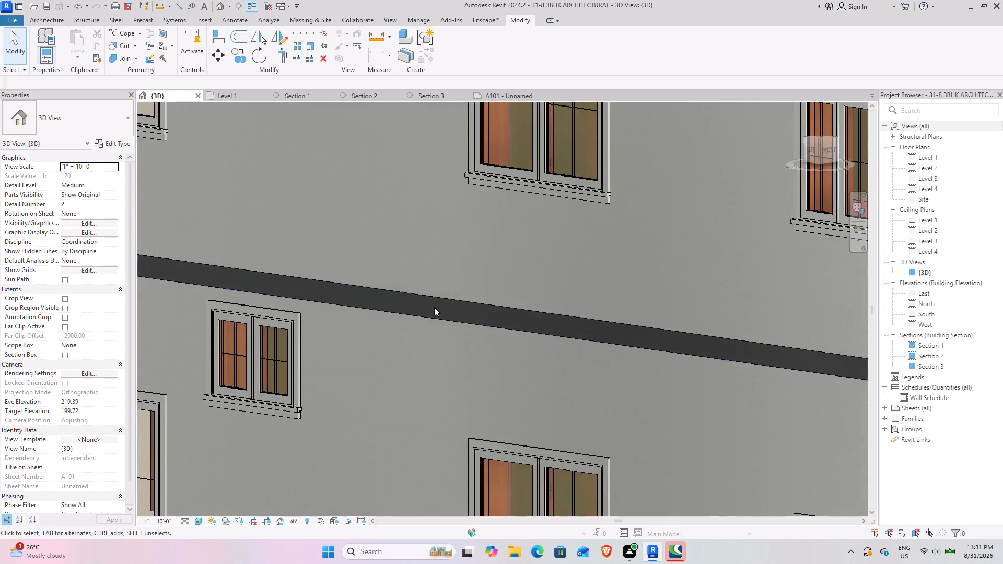
middle_click_drag(427, 304, 99, 231)
left_click(739, 319)
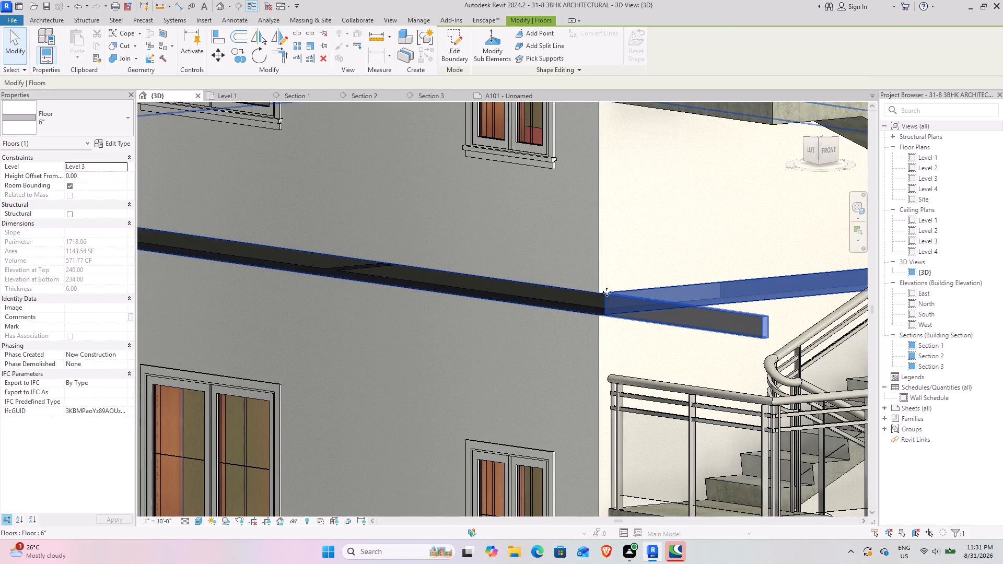
scroll(559, 283, "down", 4)
middle_click_drag(447, 257, 170, 252)
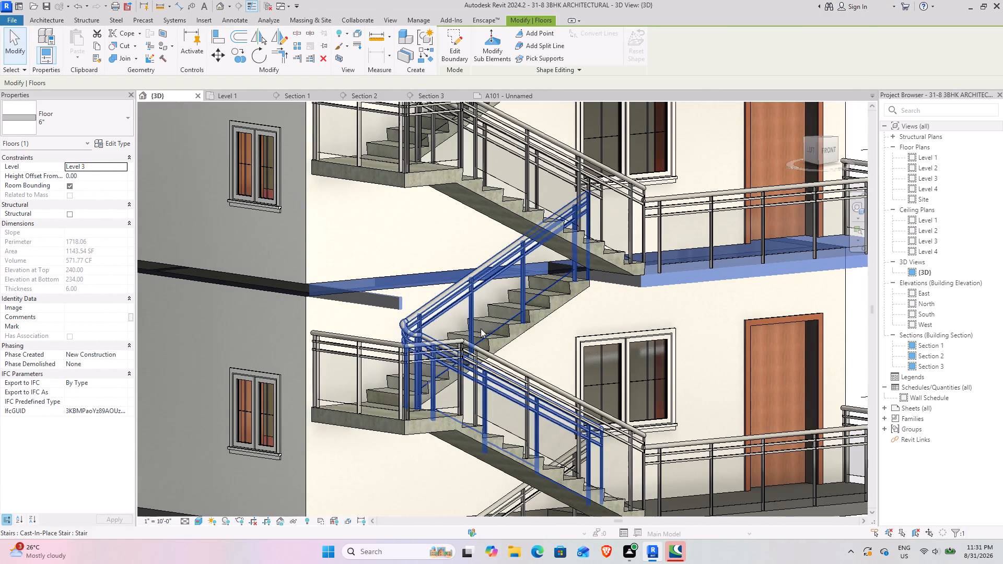
scroll(434, 324, "down", 4)
middle_click_drag(414, 322, 278, 305, "shift")
middle_click_drag(278, 305, 452, 310)
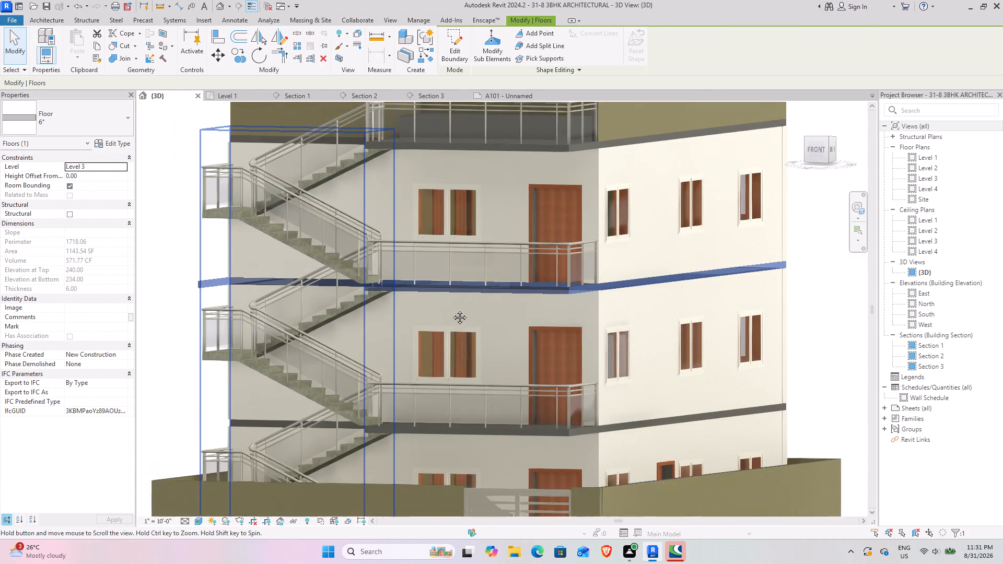
middle_click_drag(452, 310, 519, 310)
middle_click_drag(442, 297, 523, 305, "shift")
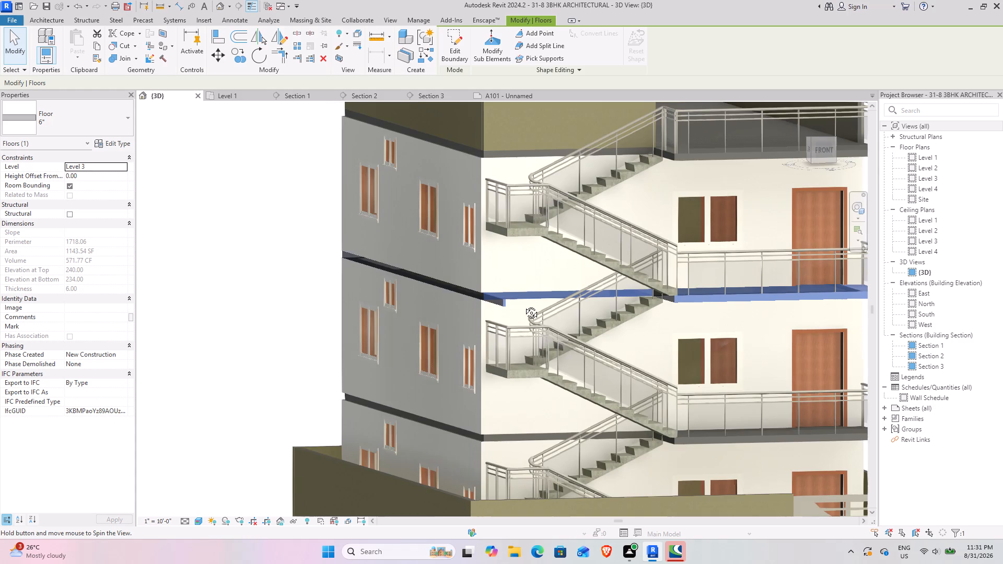
middle_click_drag(523, 305, 516, 307, "shift")
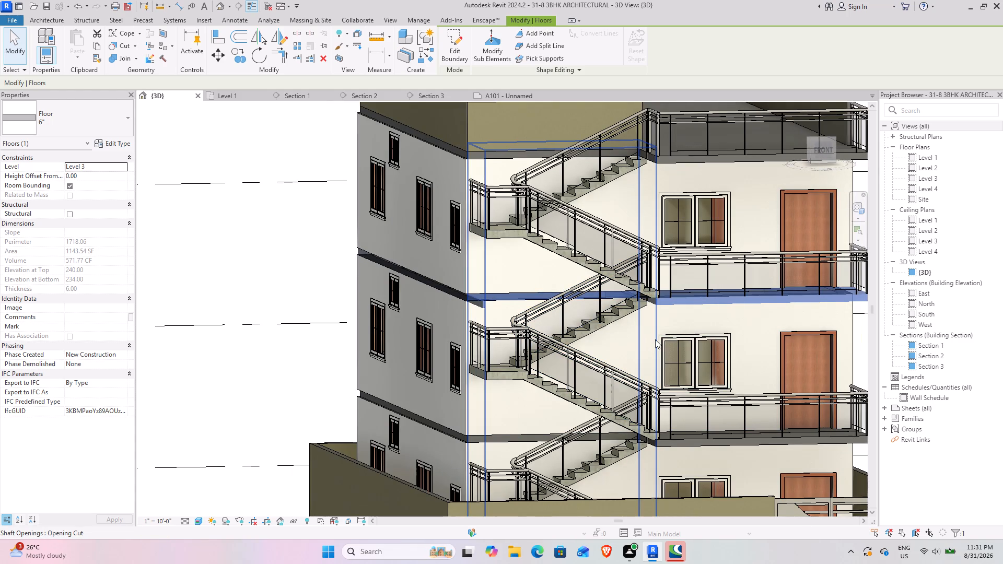
Edit the stair shaft opening's sketch in the Level 1 plan, moving its landing-side boundary line 4 inches outward beyond the exterior wall face.
left_click(655, 339)
scroll(475, 306, "up", 3)
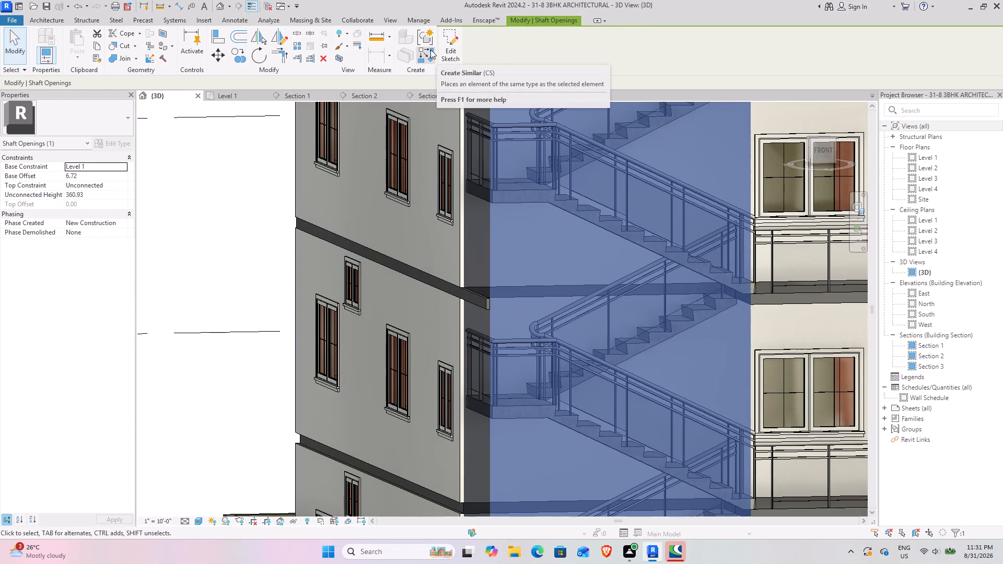
left_click(449, 42)
left_click(239, 96)
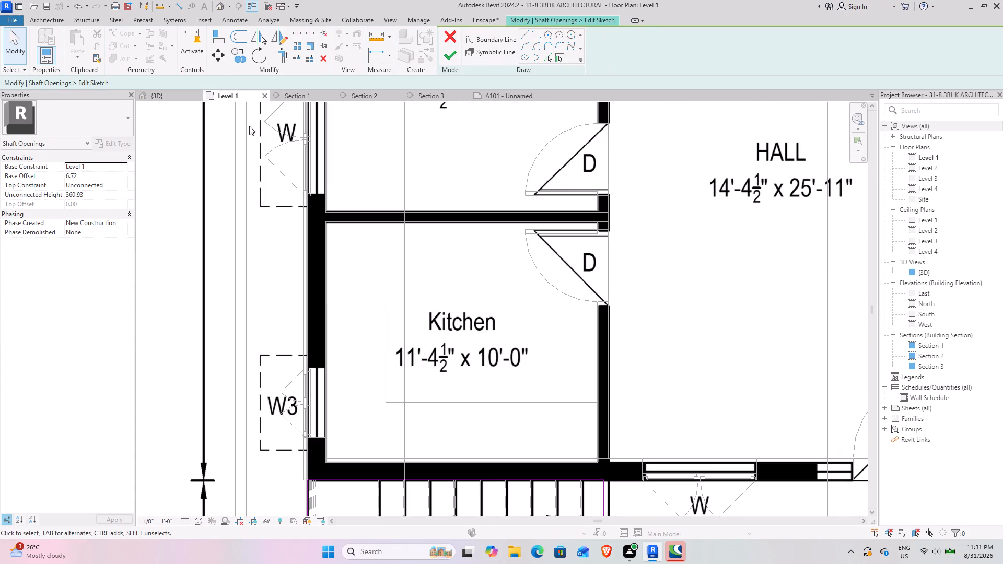
scroll(295, 224, "down", 5)
middle_click_drag(318, 260, 304, 186)
scroll(299, 291, "up", 8)
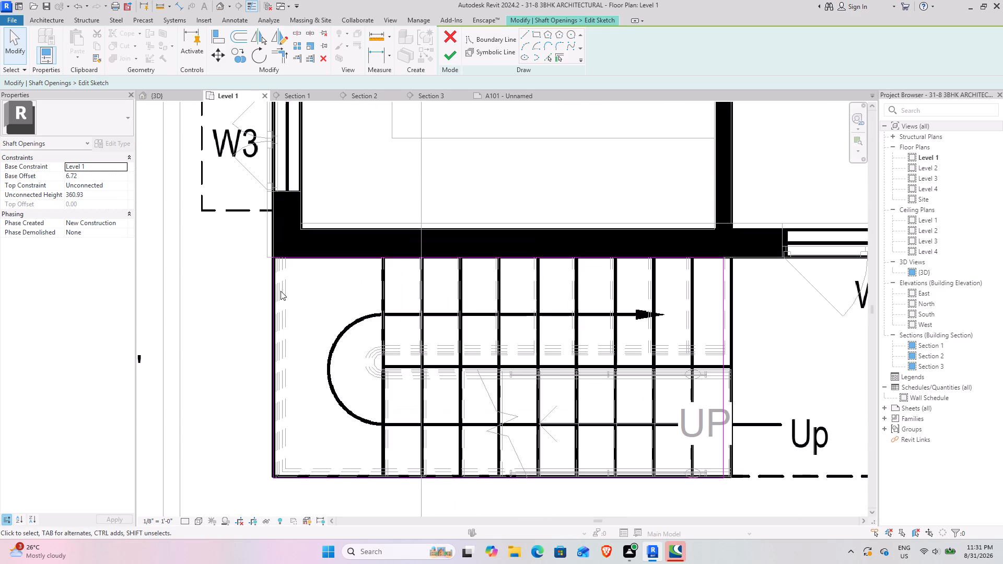
left_click(275, 306)
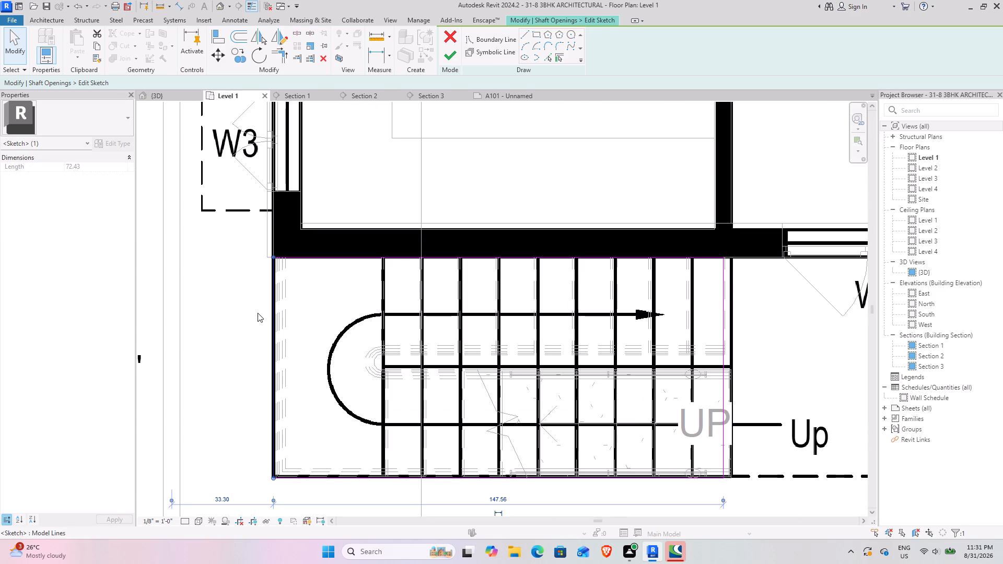
key("Left")
key("Left")
key("Left")
key("Left")
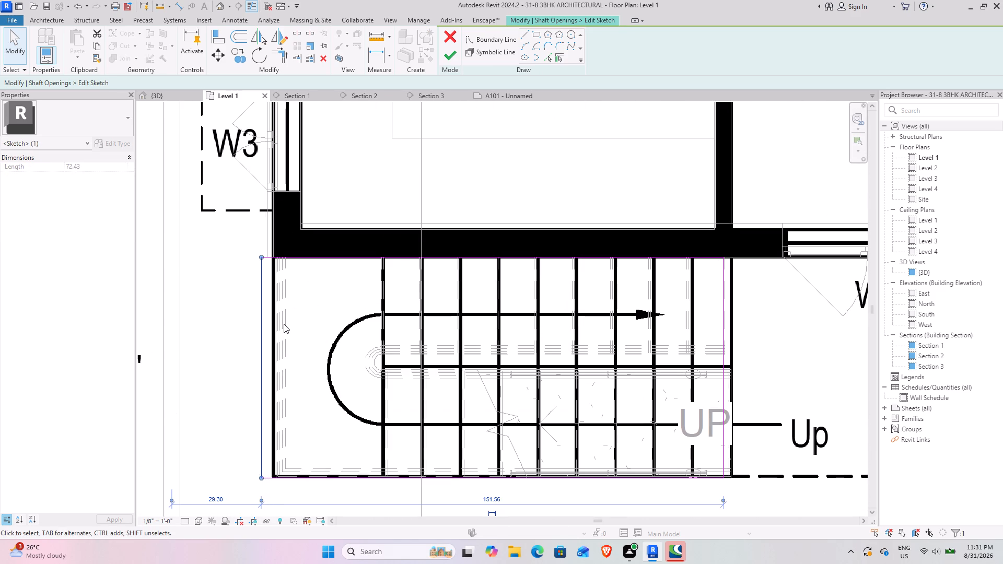
left_click(448, 57)
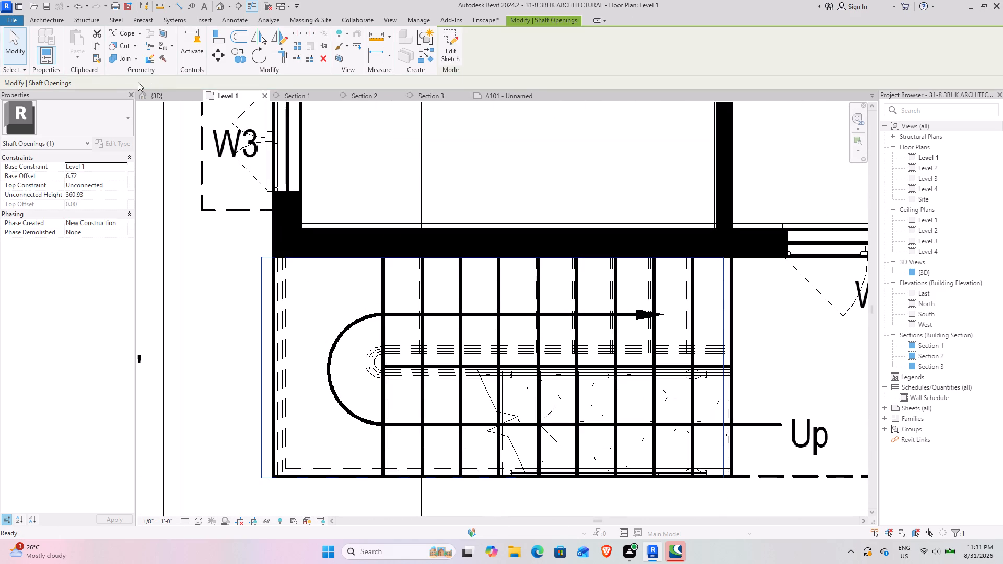
Inspect the stair shaft, landings and floor edges from several sides in the {3D} view.
left_click(150, 99)
scroll(343, 284, "down", 3)
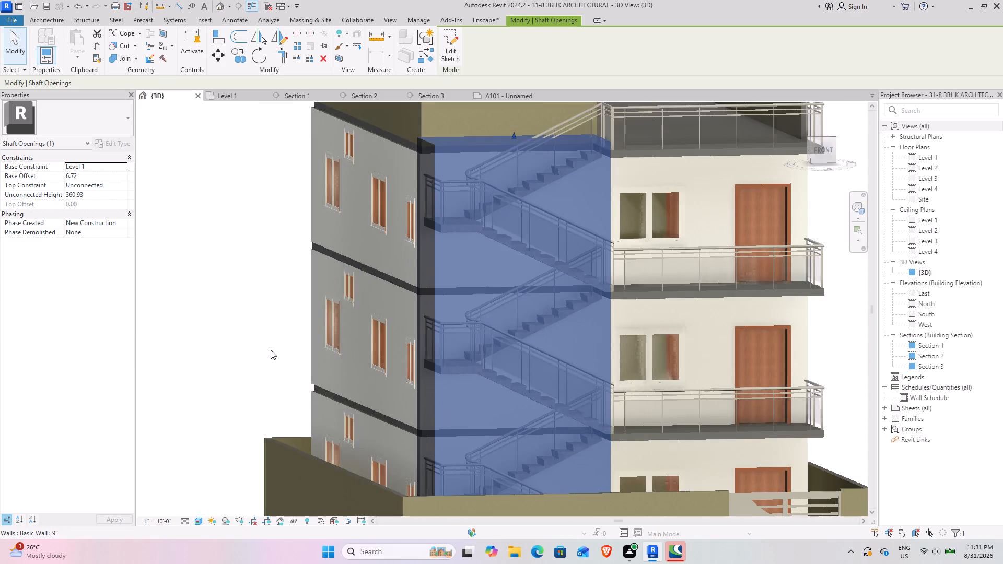
middle_click_drag(254, 362, 208, 409, "shift")
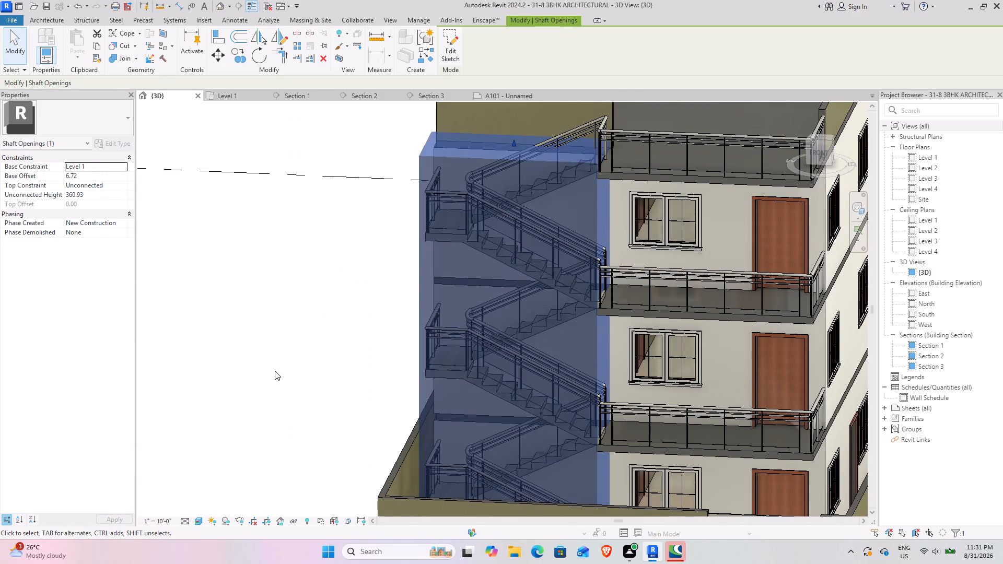
left_click(277, 363)
middle_click_drag(283, 362, 482, 120, "shift")
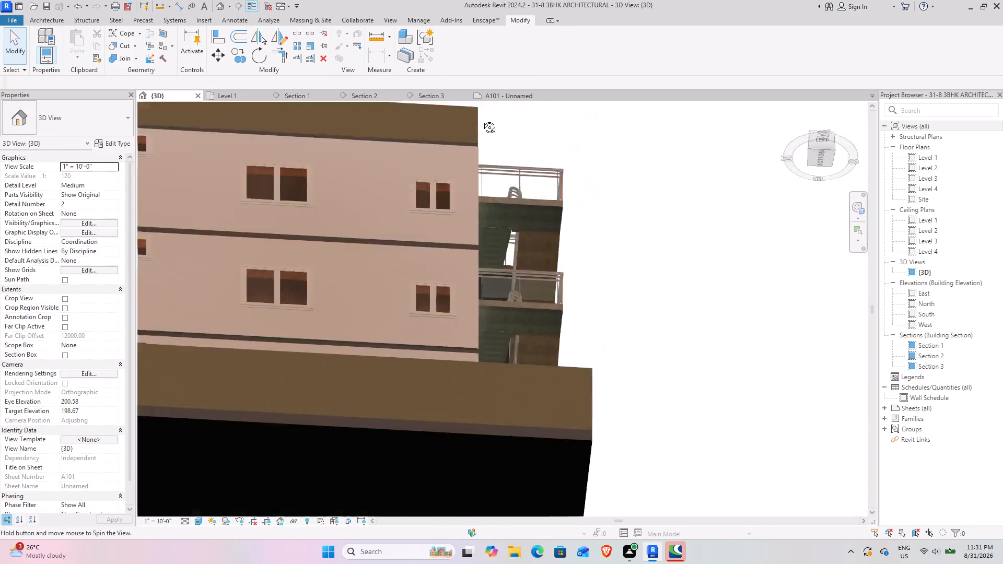
middle_click_drag(482, 120, 1002, 501, "shift")
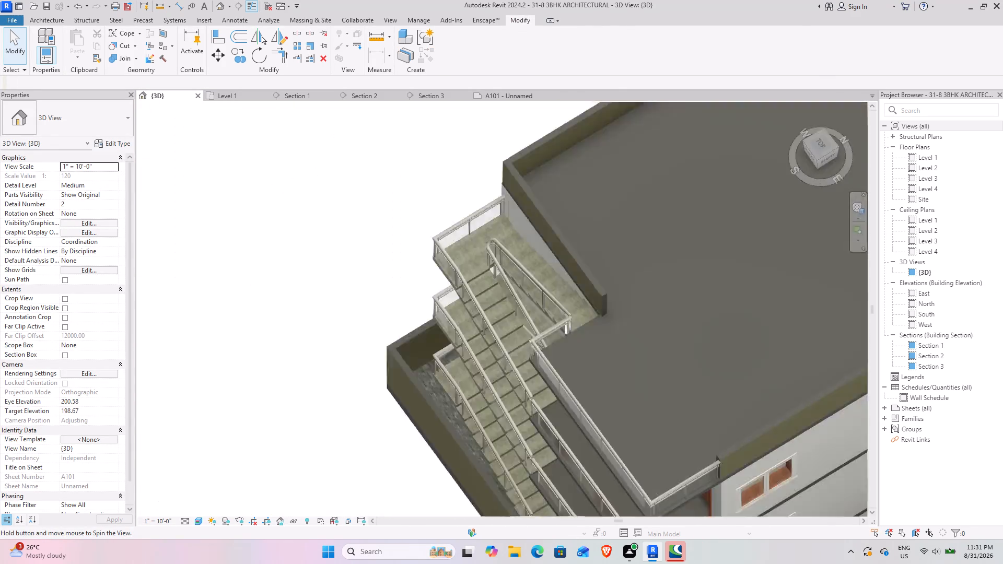
middle_click_drag(1002, 501, 384, 256, "shift")
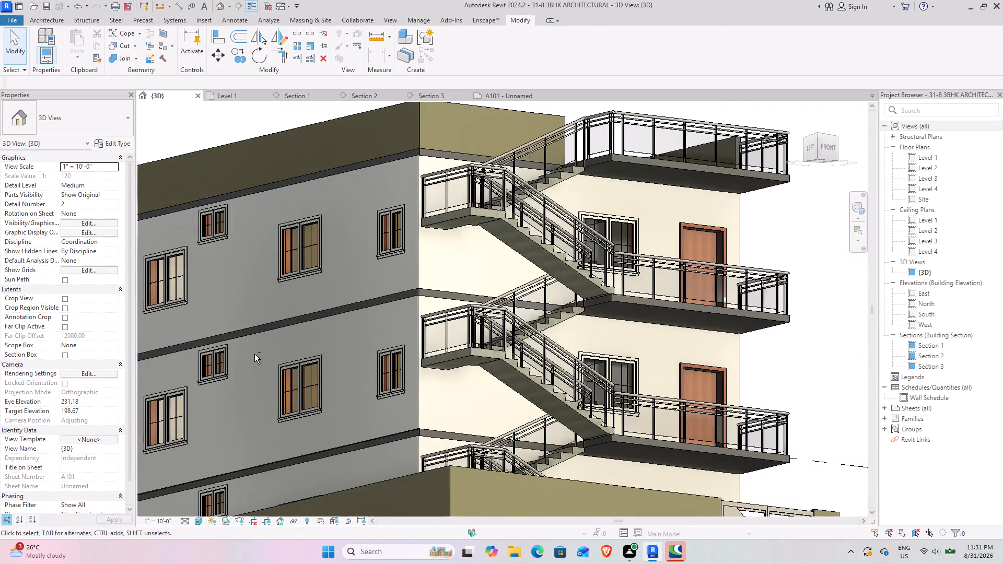
scroll(413, 344, "down", 5)
middle_click_drag(425, 344, 293, 418, "shift")
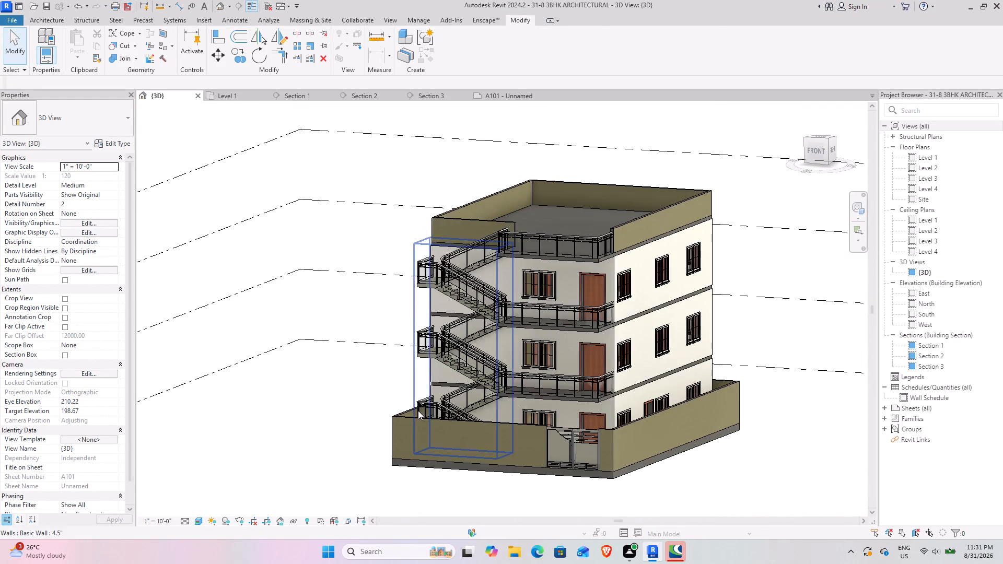
middle_click_drag(411, 409, 484, 463, "shift")
scroll(652, 444, "up", 3)
scroll(600, 417, "up", 3)
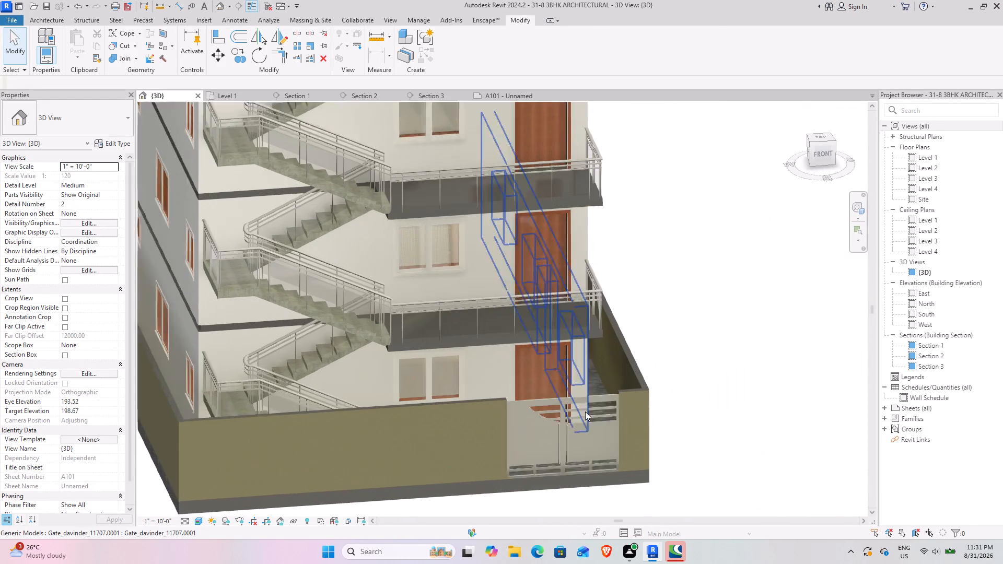
middle_click_drag(492, 406, 314, 406, "shift")
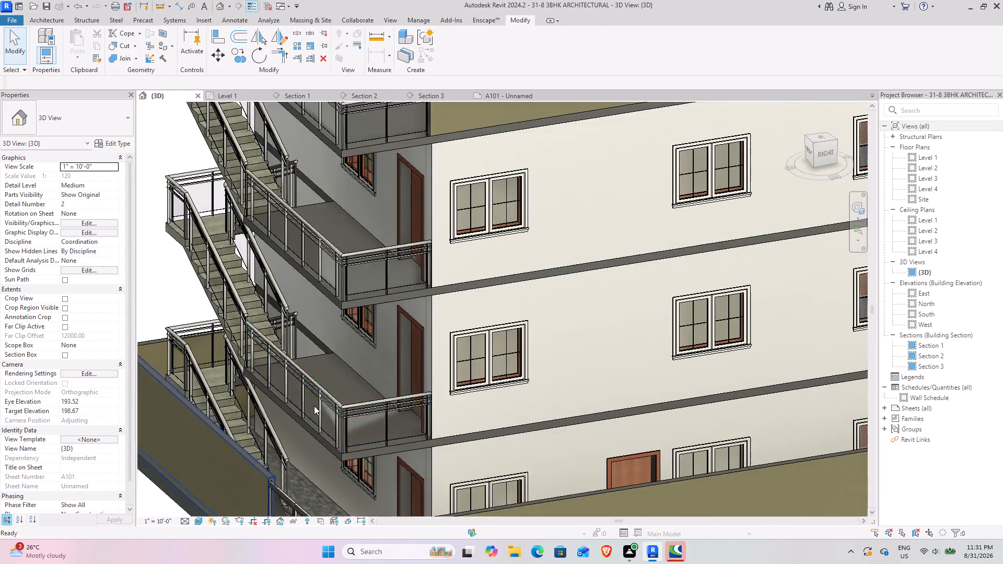
middle_click_drag(314, 406, 359, 275)
scroll(366, 274, "down", 8)
middle_click_drag(364, 287, 422, 321, "shift")
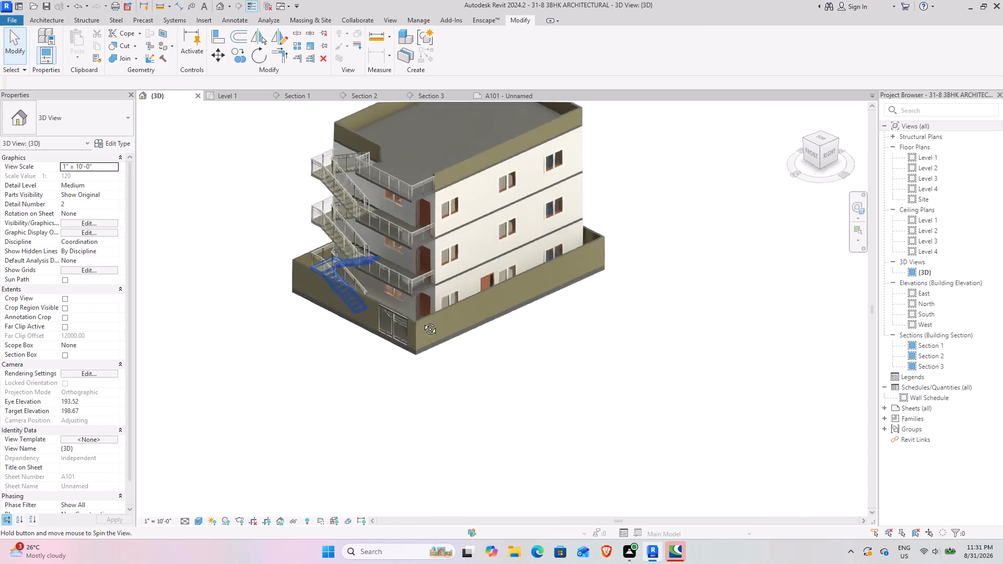
middle_click_drag(422, 321, 422, 211, "shift")
middle_click_drag(404, 222, 431, 347)
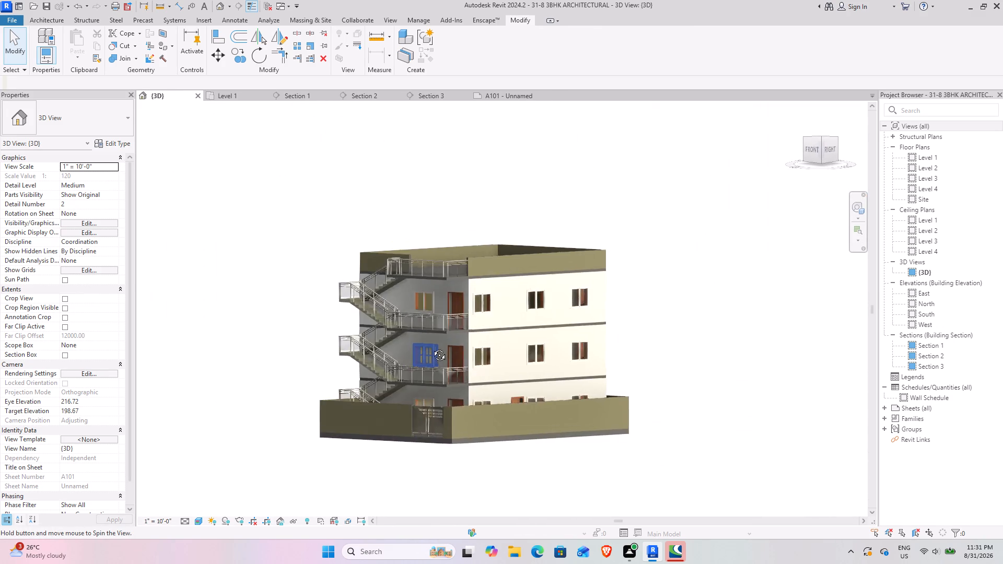
middle_click_drag(431, 347, 392, 420)
scroll(473, 322, "up", 2)
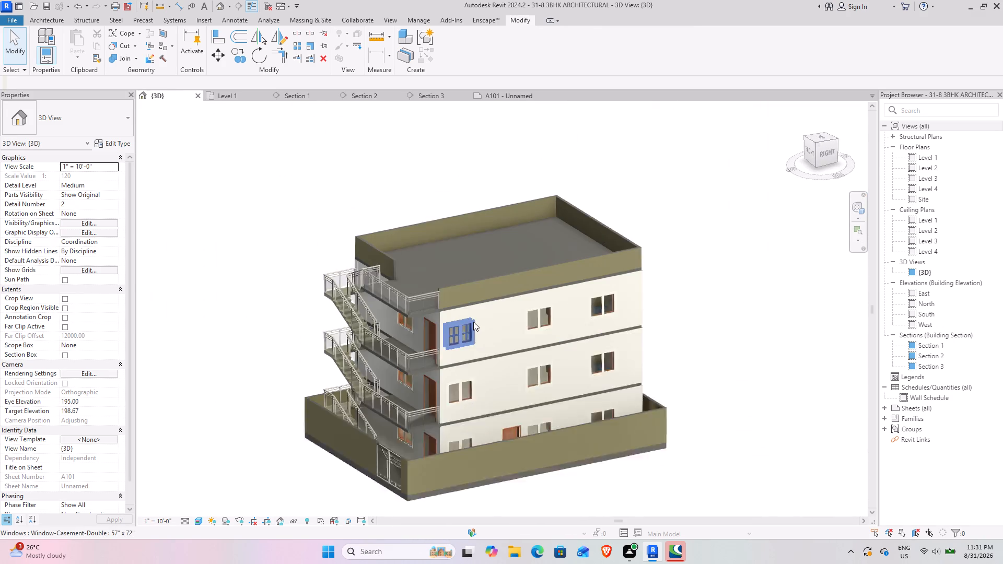
scroll(473, 322, "up", 2)
scroll(463, 297, "down", 4)
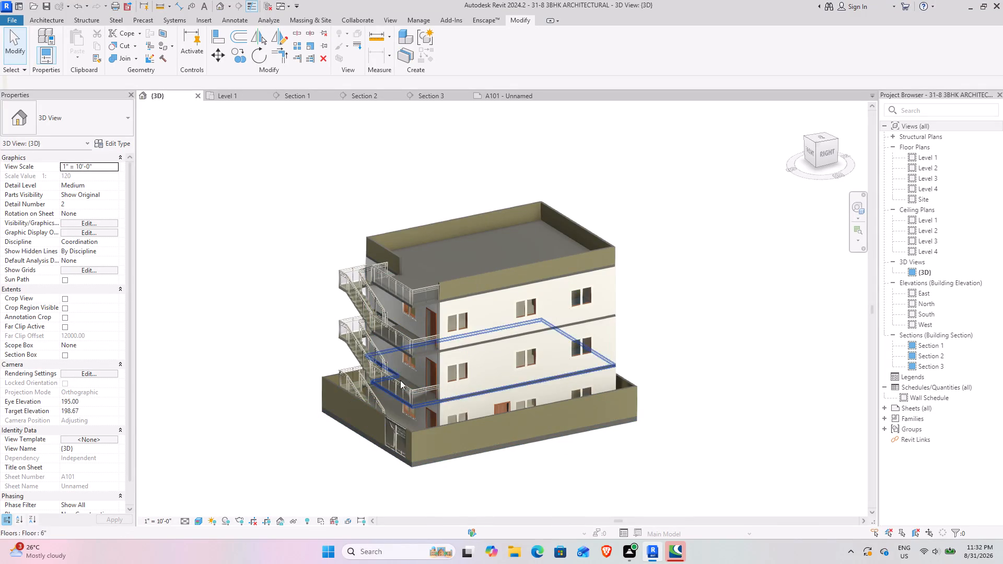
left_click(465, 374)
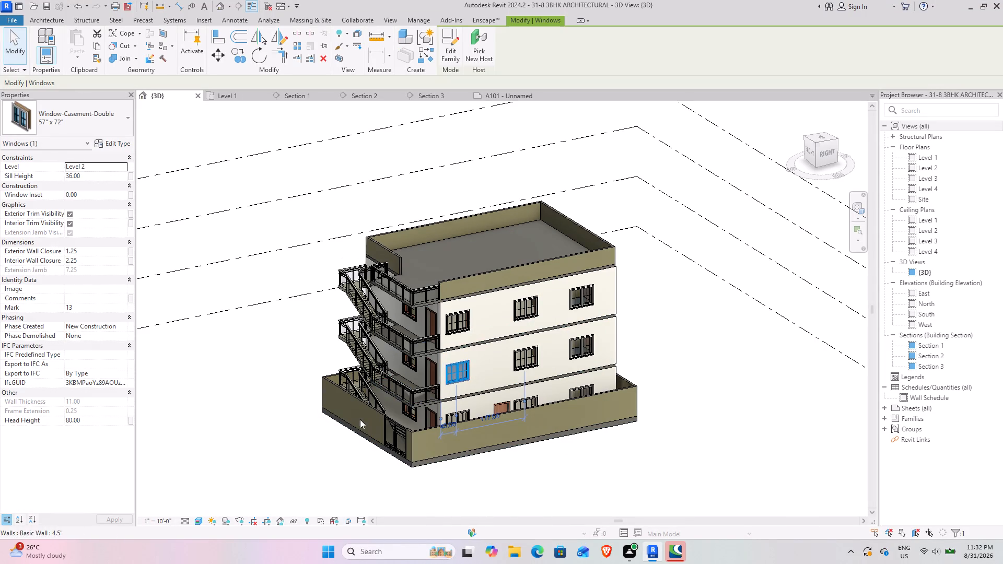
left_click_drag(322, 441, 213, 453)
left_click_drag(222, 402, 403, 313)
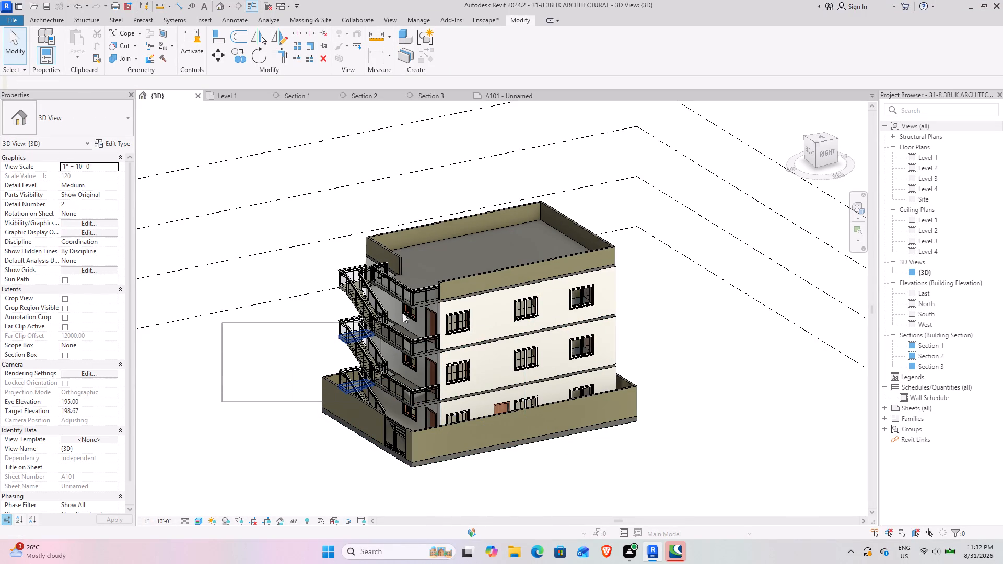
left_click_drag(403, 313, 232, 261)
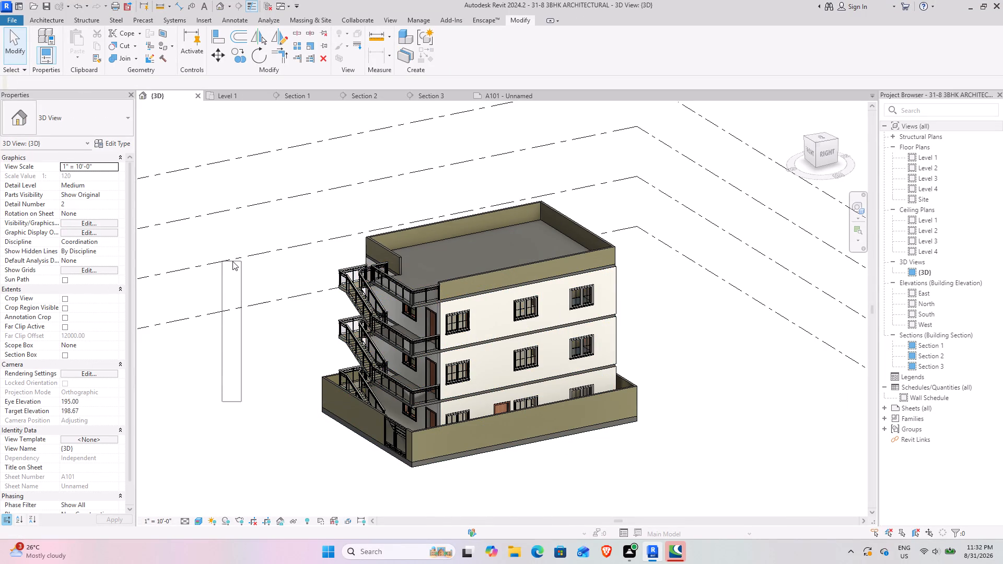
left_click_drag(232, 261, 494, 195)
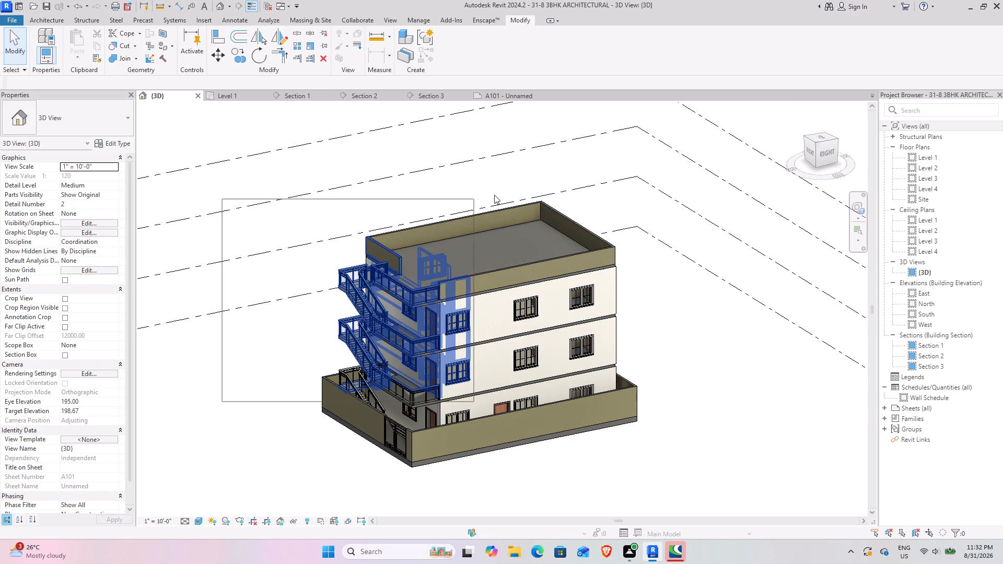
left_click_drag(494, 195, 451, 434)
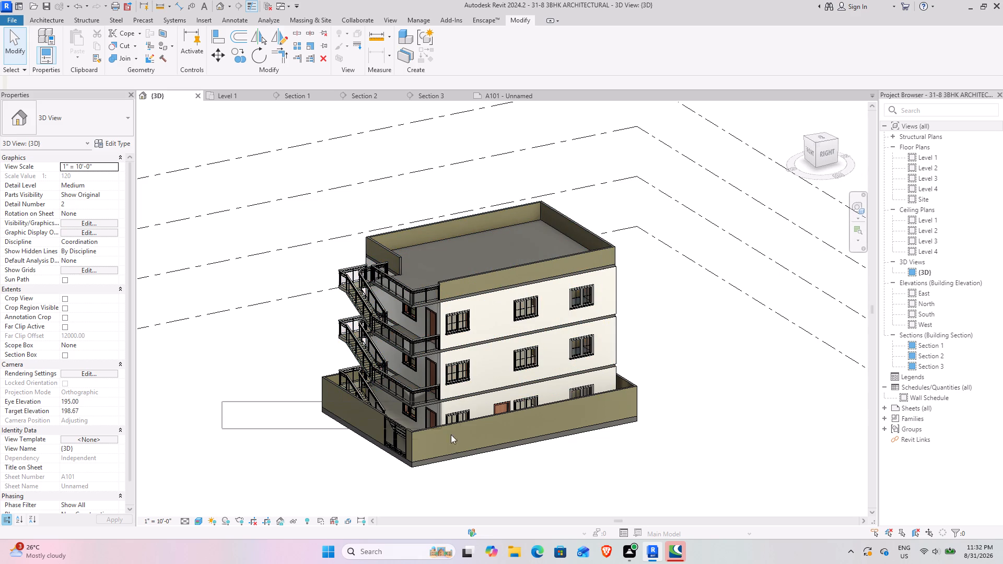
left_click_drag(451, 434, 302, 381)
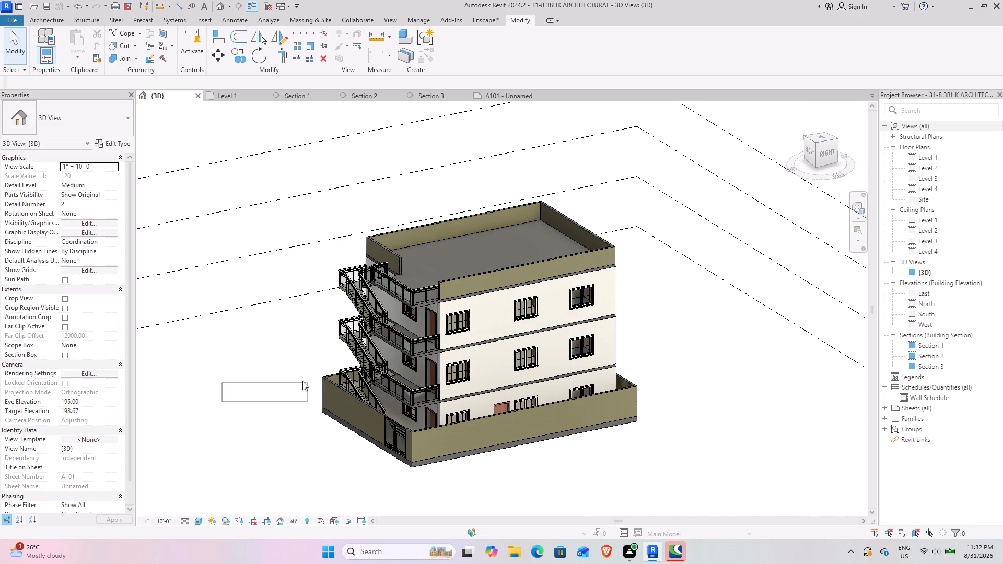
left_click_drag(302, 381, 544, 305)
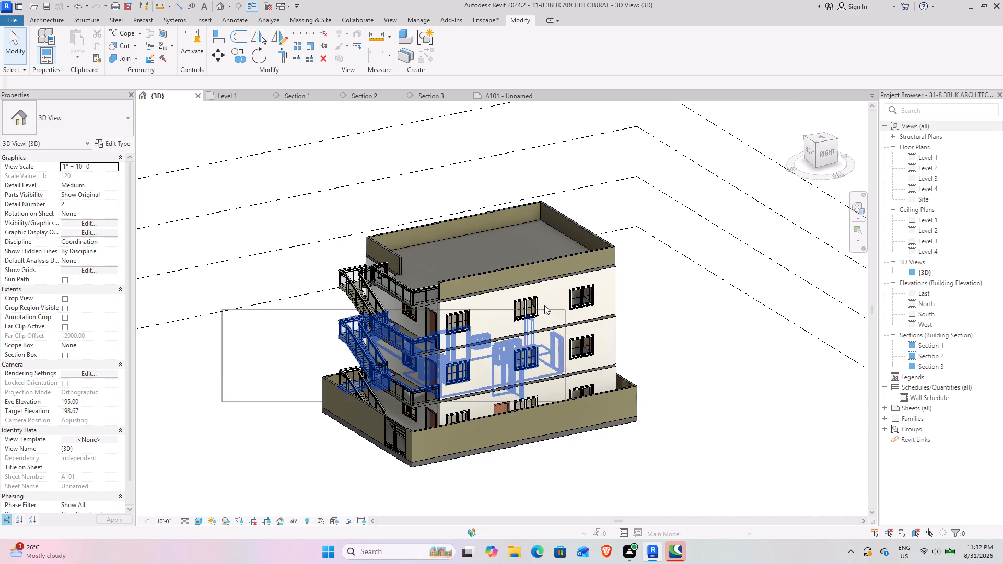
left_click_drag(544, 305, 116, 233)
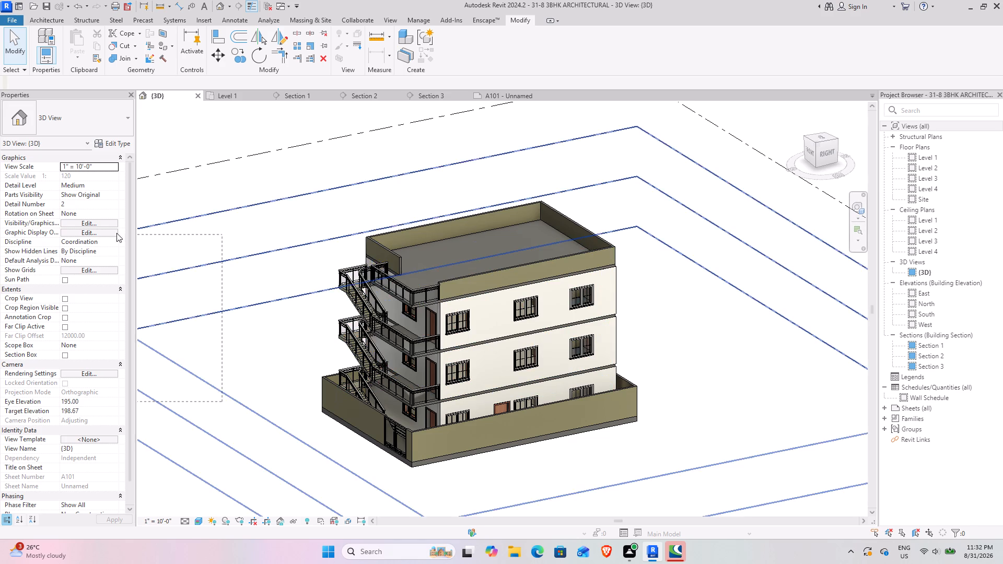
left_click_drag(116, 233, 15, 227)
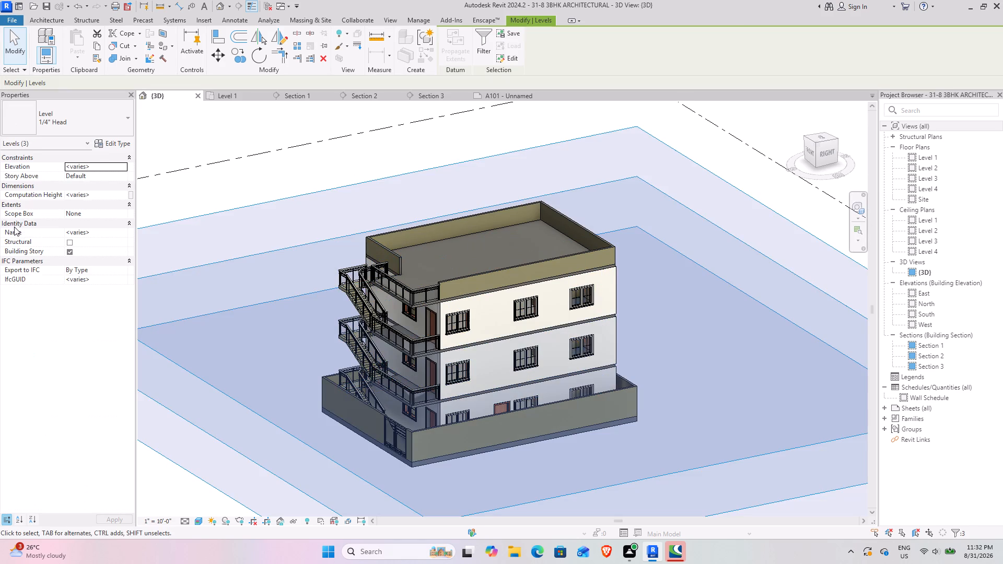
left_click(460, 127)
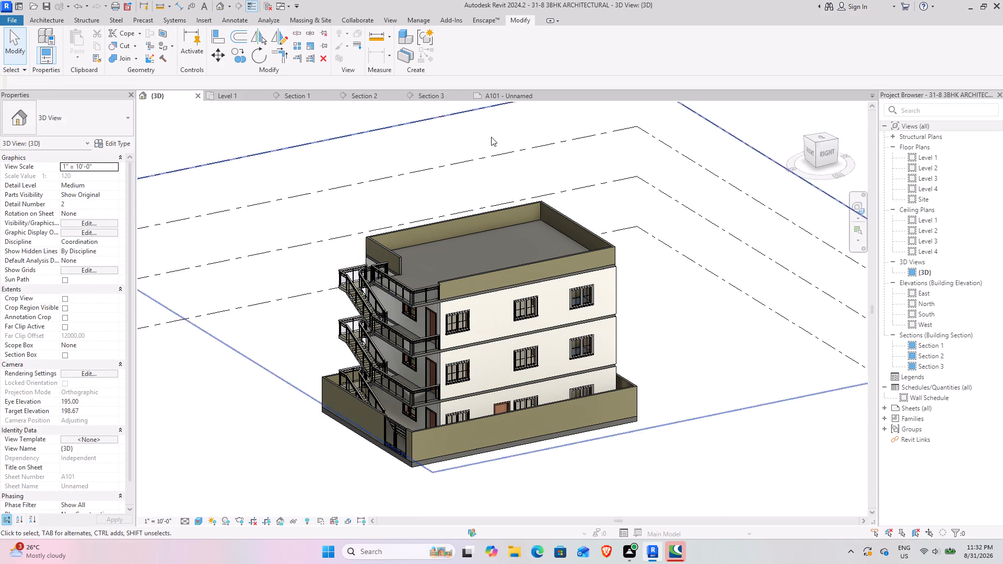
Examine the whole building from above, the rear, the stair side and the front-right corner in the {3D} view.
scroll(485, 329, "down", 3)
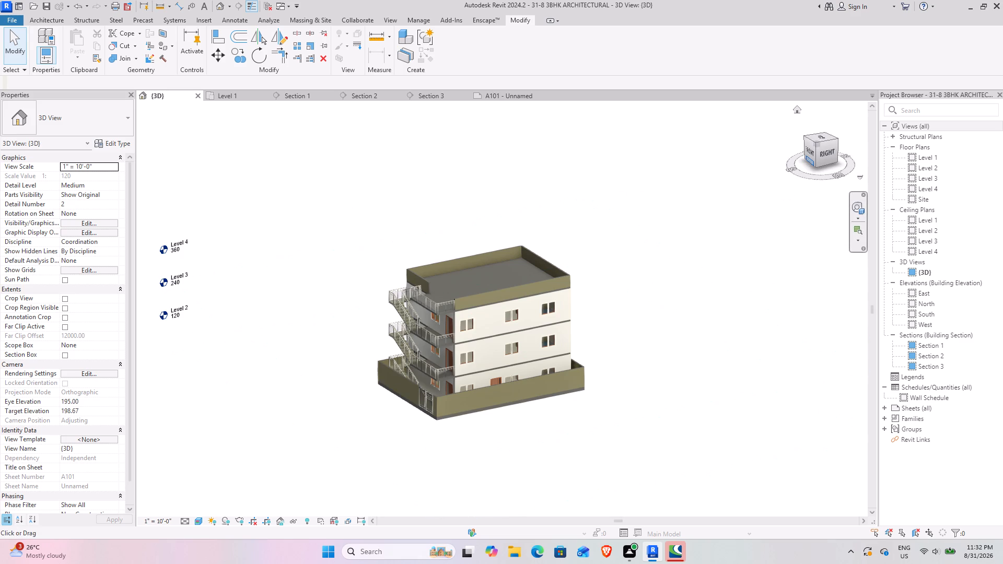
left_click_drag(809, 166, 785, 219)
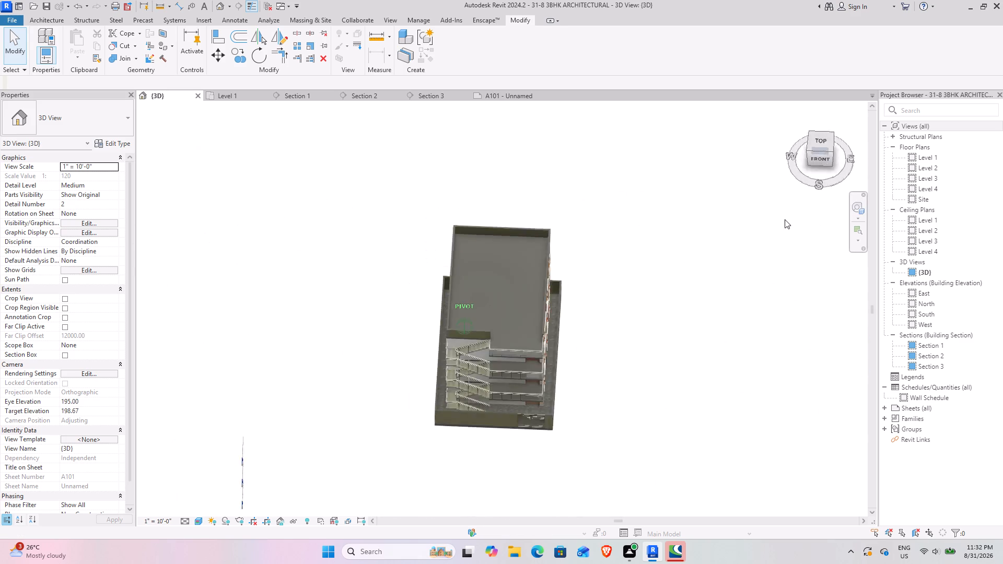
left_click_drag(785, 219, 382, 502)
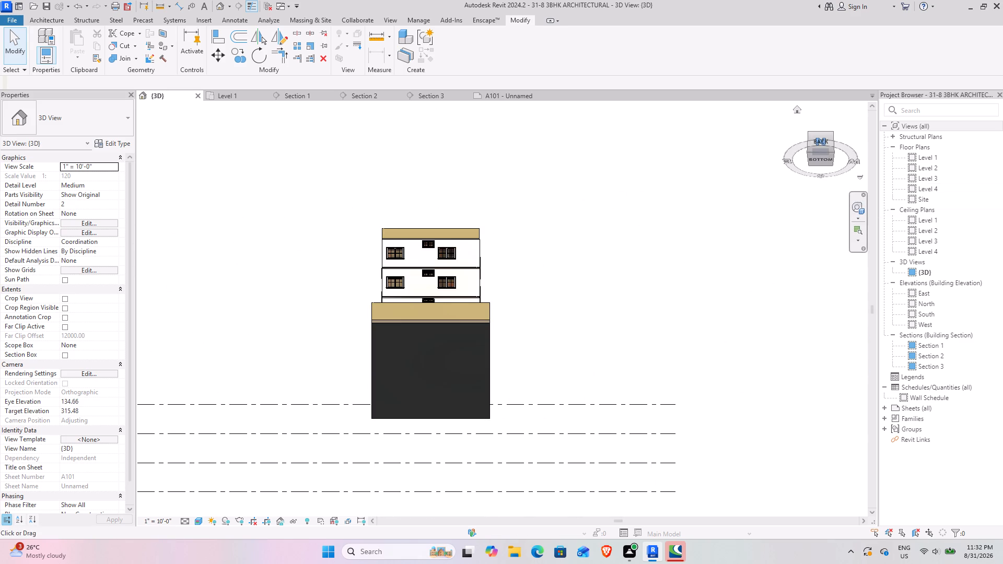
left_click_drag(810, 139, 388, 284)
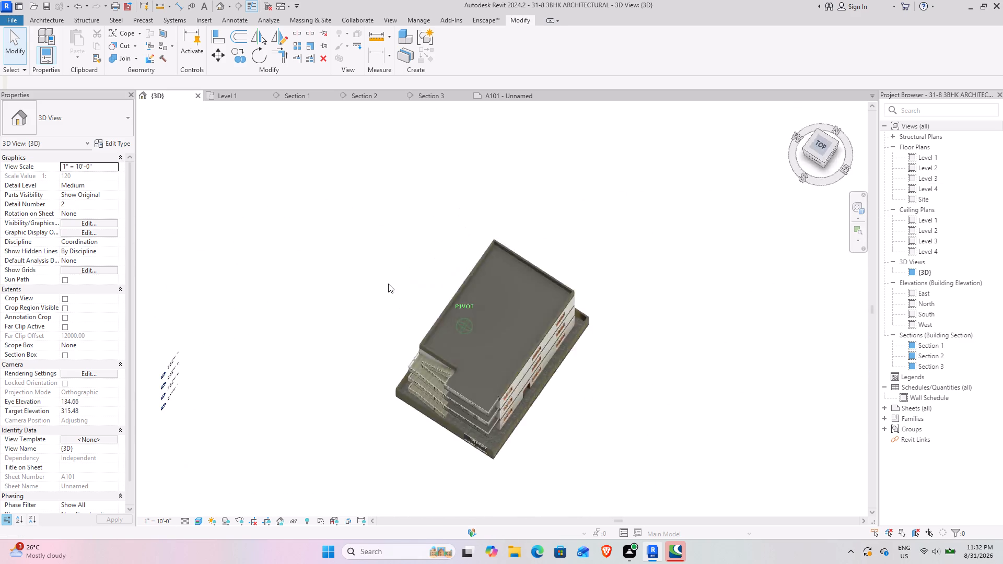
left_click_drag(388, 284, 623, 228)
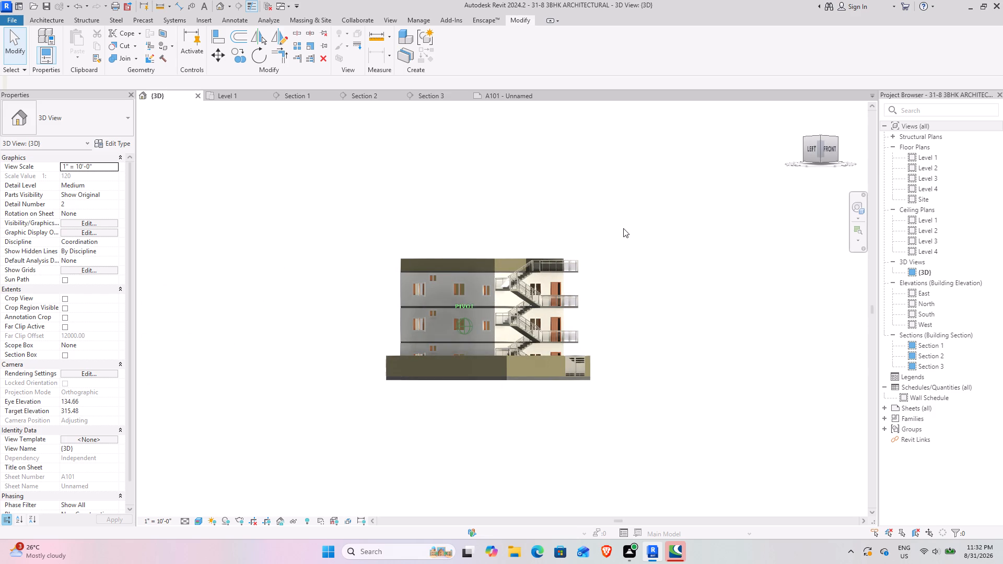
left_click_drag(623, 228, 429, 276)
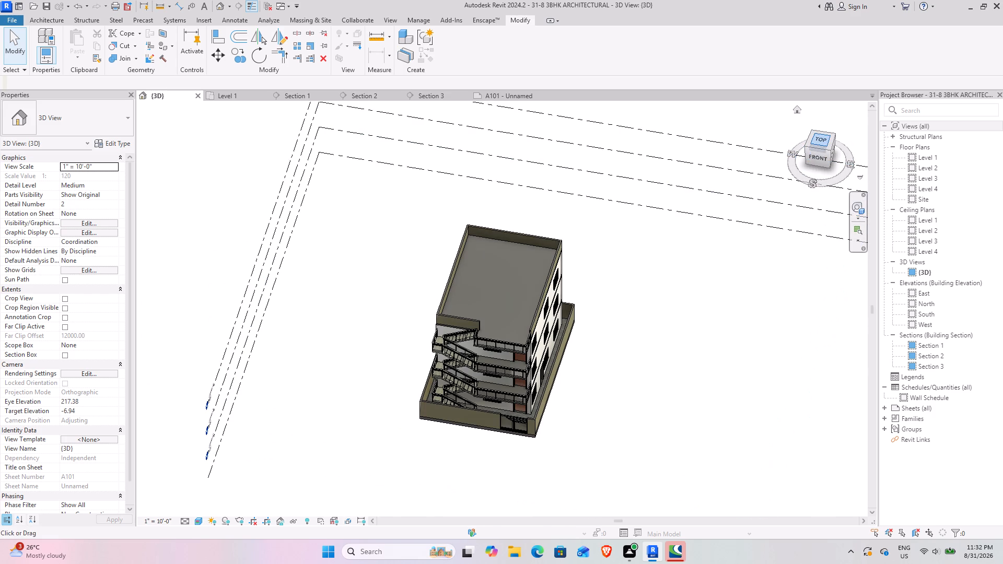
left_click_drag(817, 140, 725, 114)
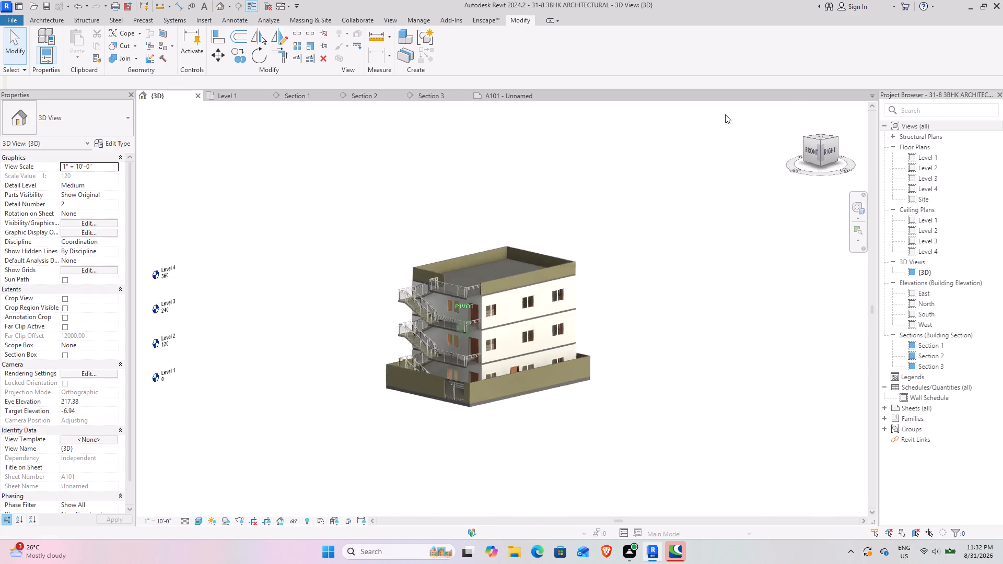
left_click_drag(725, 114, 731, 137)
Examine the front balconies, railings, doors and slab edges beside the staircase up close in the {3D} view.
scroll(488, 368, "up", 4)
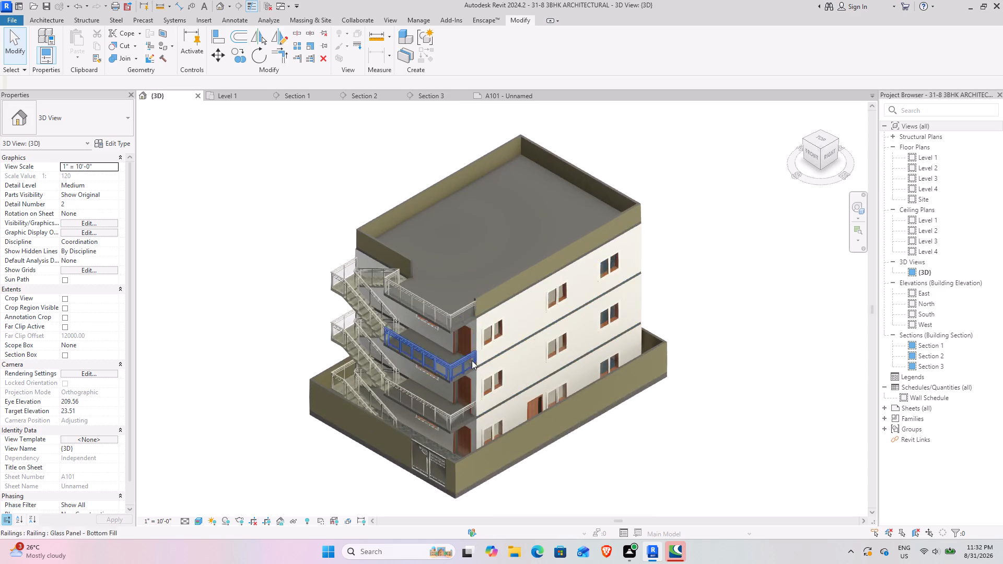
scroll(462, 355, "up", 15)
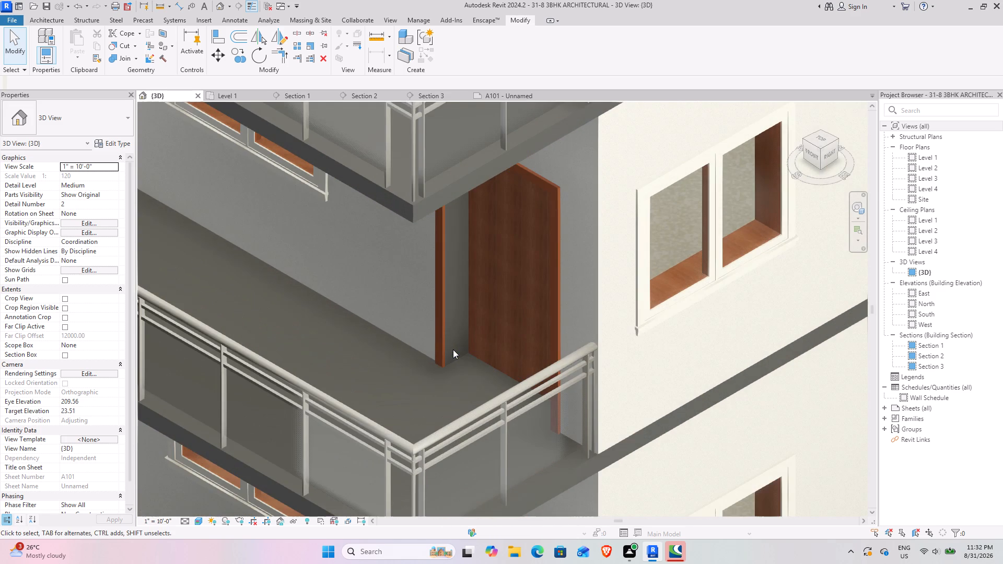
scroll(453, 349, "down", 8)
middle_click_drag(439, 387, 390, 219)
scroll(318, 268, "down", 3)
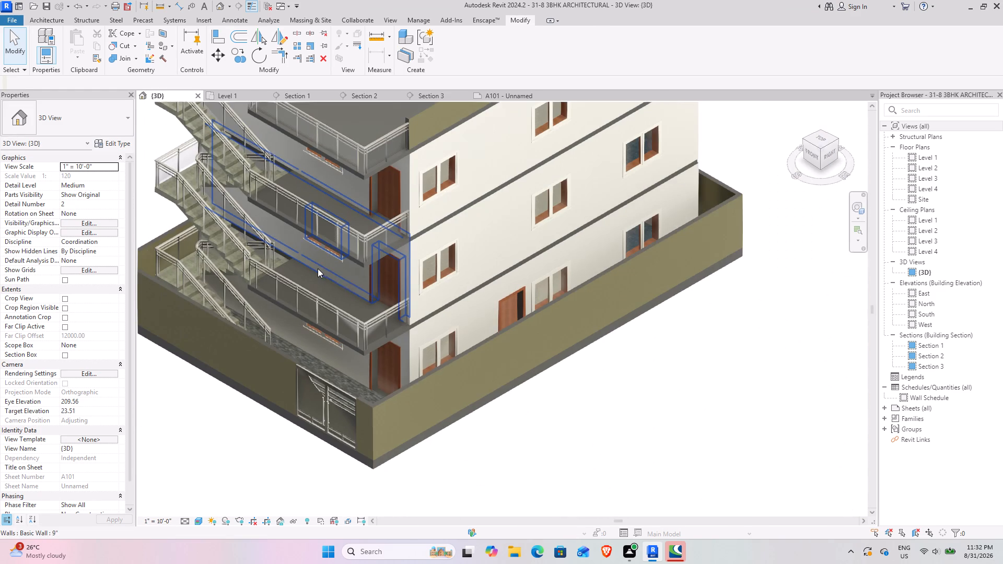
middle_click_drag(318, 268, 344, 310)
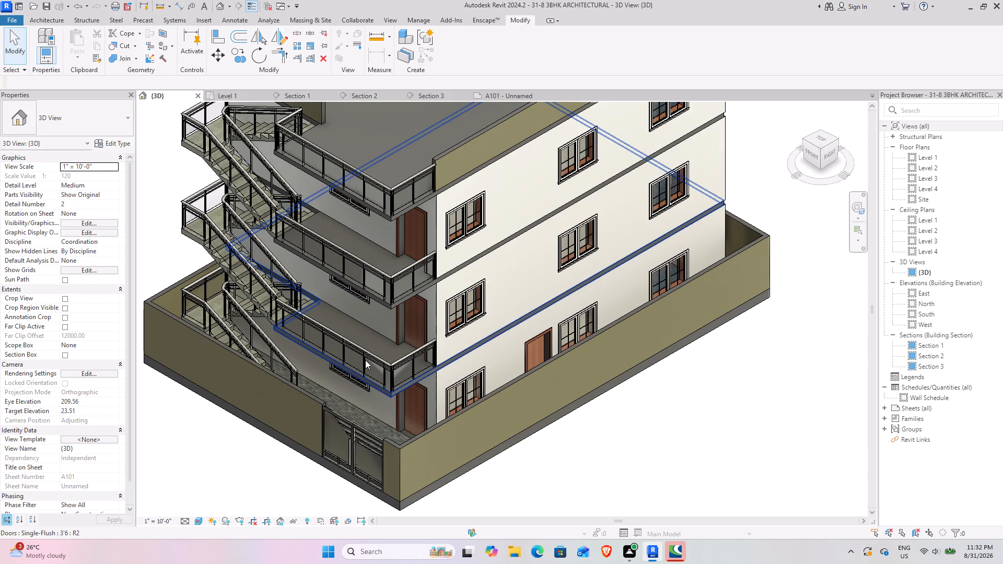
scroll(304, 326, "up", 7)
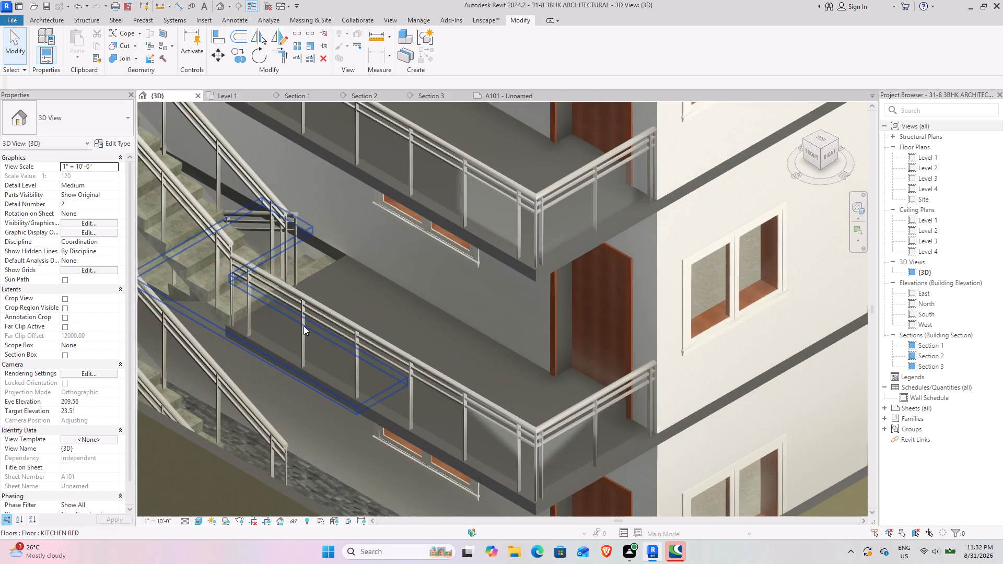
scroll(304, 326, "up", 1)
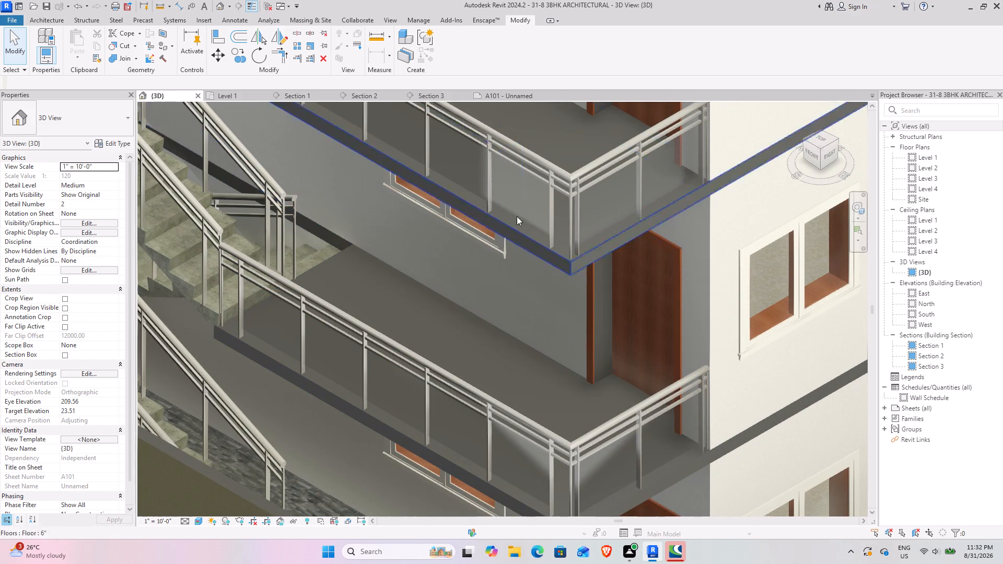
In the Level 1 plan, start a HALL FLOOR floor and sketch a rectangle about 72 inches deep in front of the hall, from the stairs to the dashed outer corner.
left_click(234, 96)
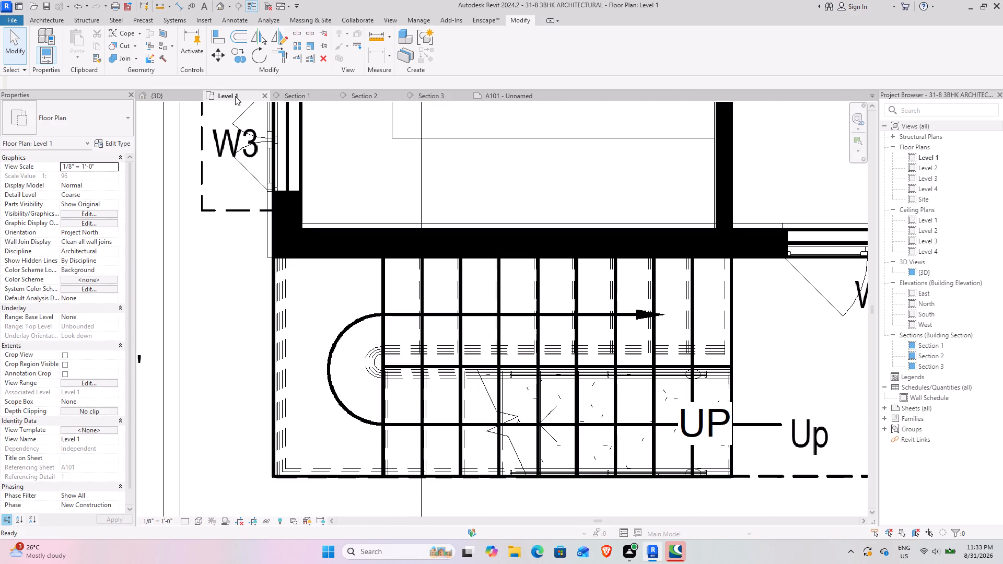
scroll(554, 301, "down", 4)
middle_click_drag(521, 286, 165, 277)
scroll(577, 286, "down", 4)
middle_click_drag(554, 297, 429, 404)
scroll(453, 277, "down", 3)
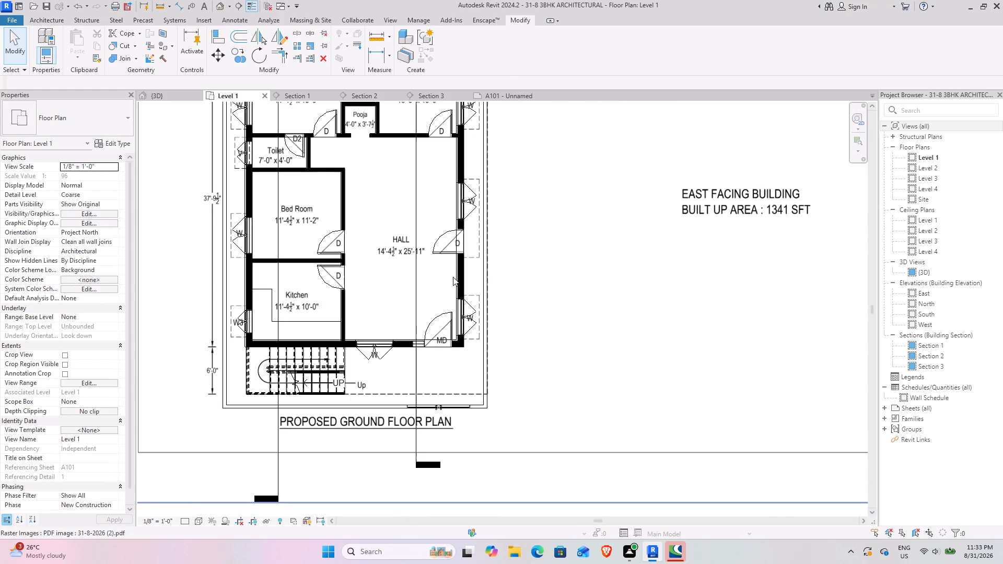
middle_click_drag(453, 291, 461, 333)
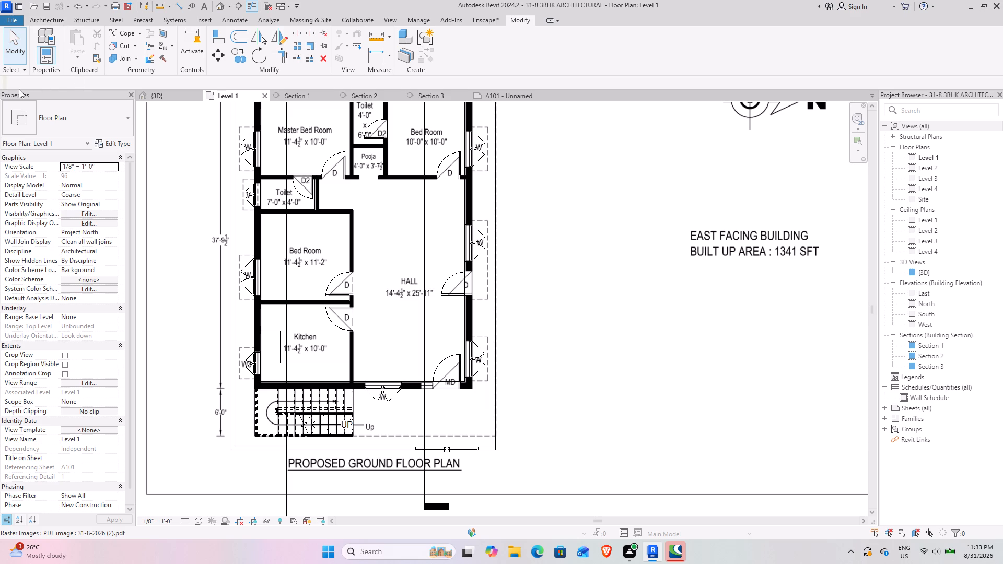
left_click(50, 23)
left_click(246, 42)
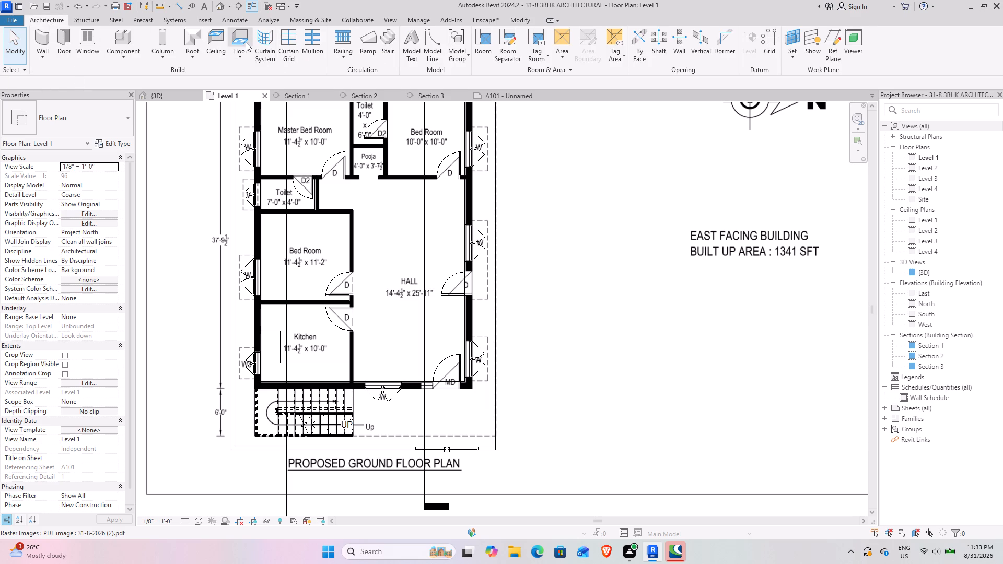
left_click_drag(523, 248, 518, 250)
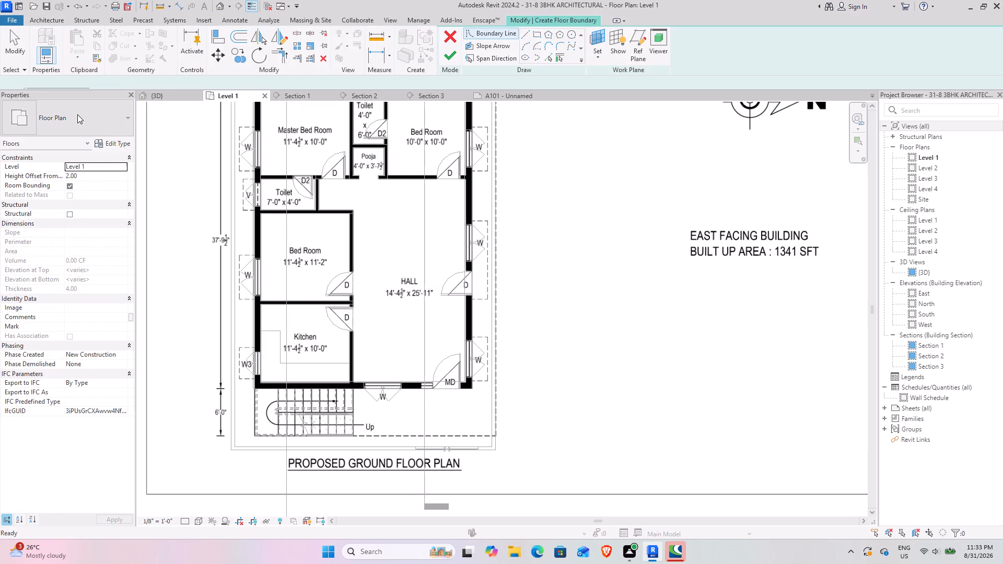
left_click(77, 114)
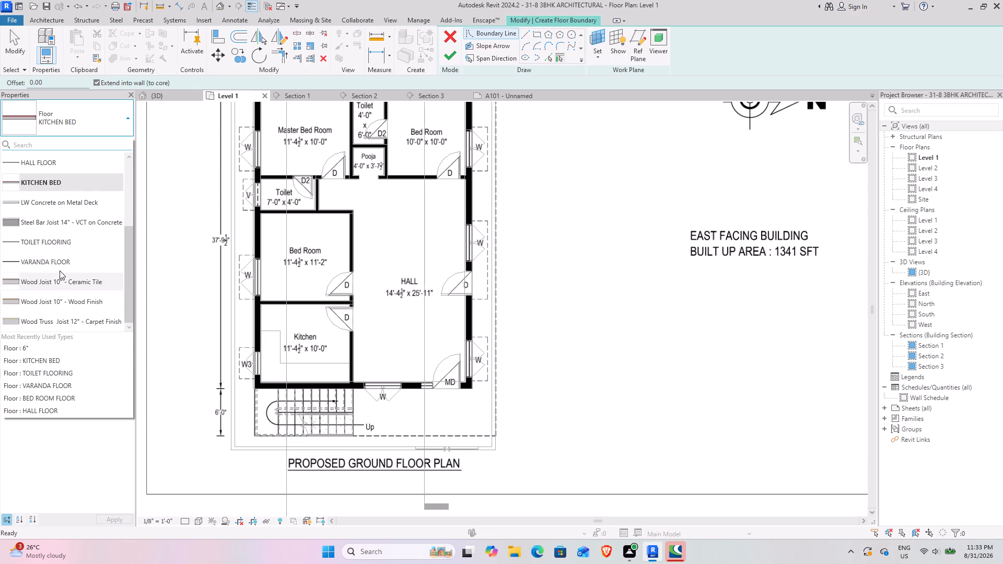
scroll(48, 275, "down", 3)
scroll(48, 275, "up", 3)
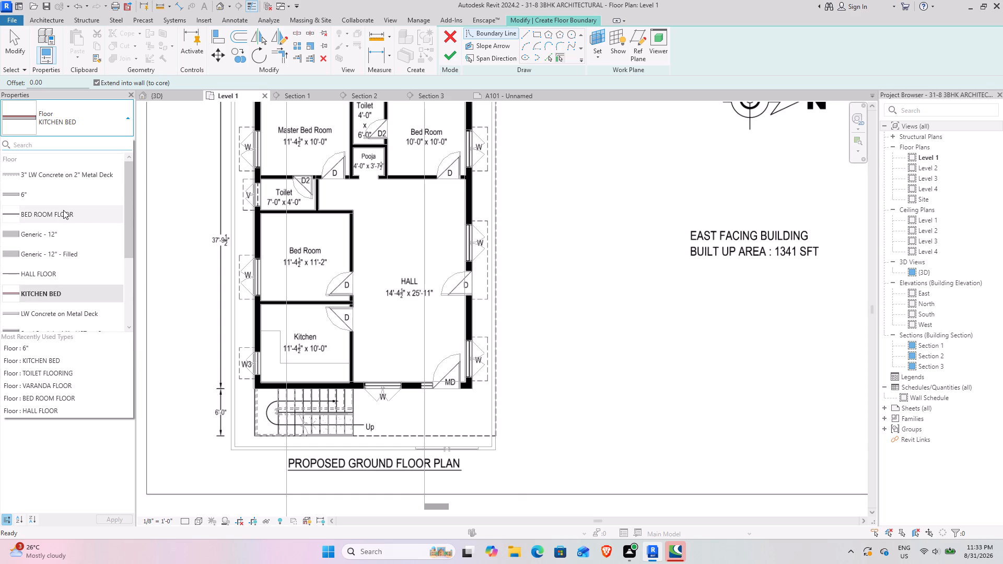
left_click(34, 277)
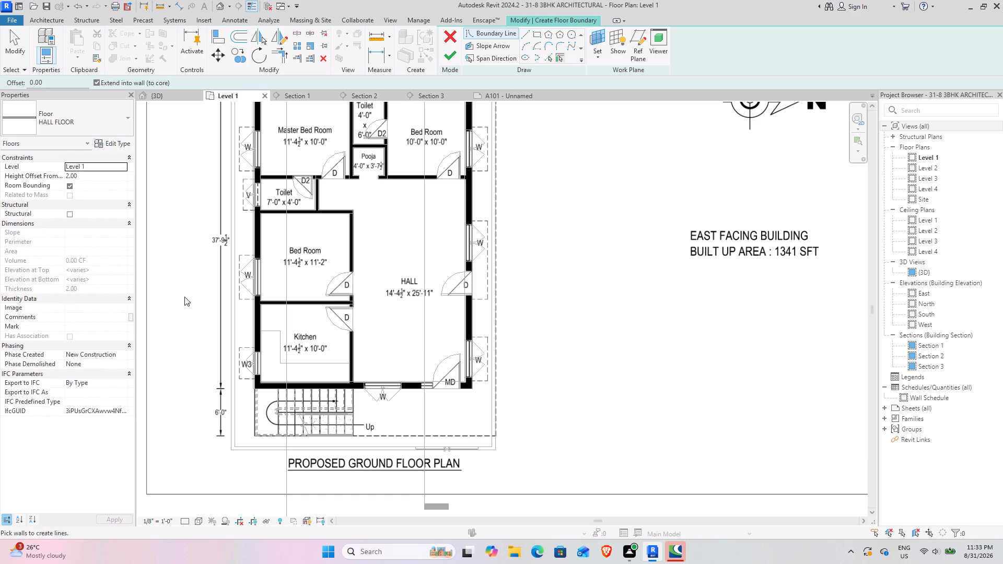
scroll(382, 425, "up", 4)
middle_click_drag(341, 411, 189, 327)
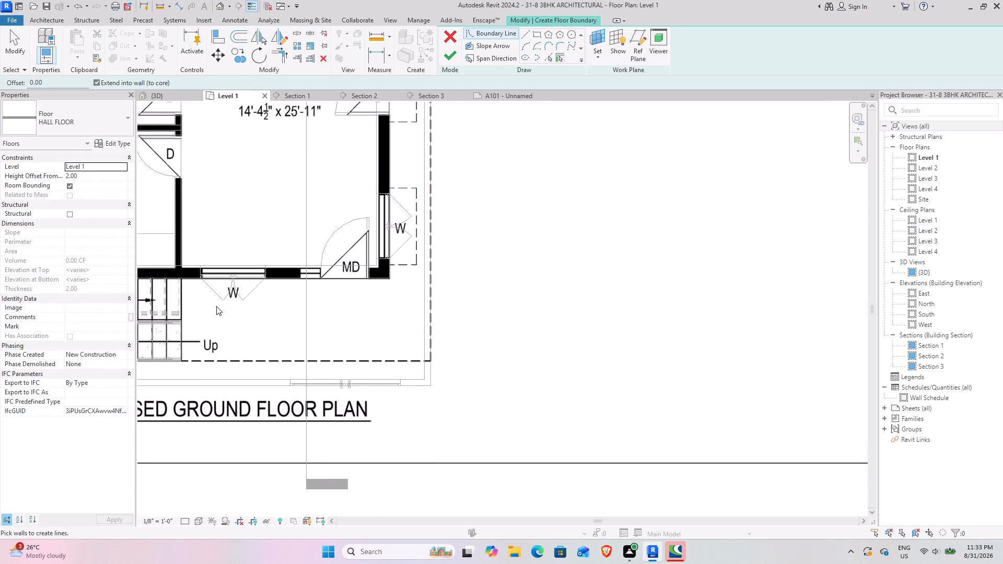
middle_click_drag(226, 304, 265, 311)
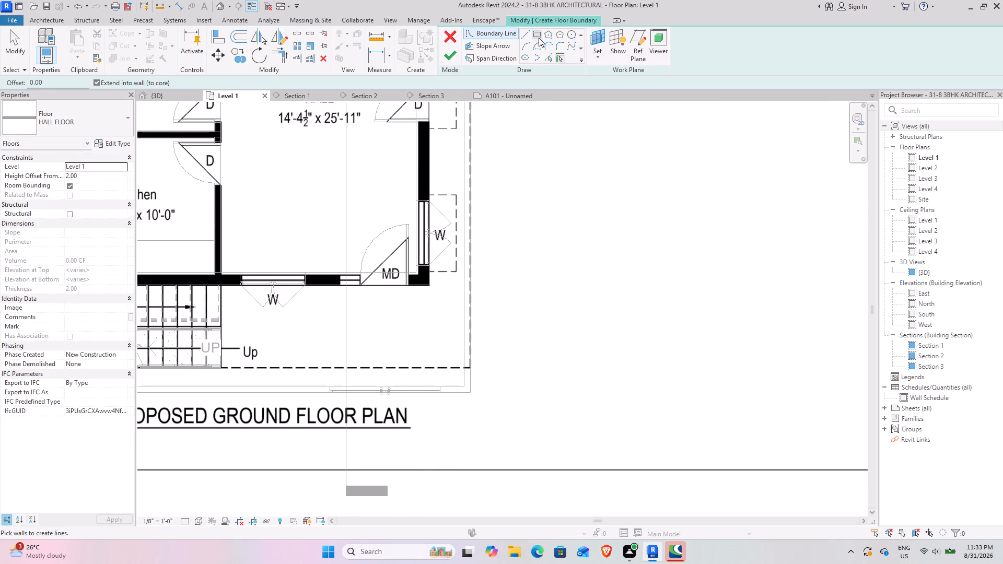
left_click(539, 38)
left_click(224, 288)
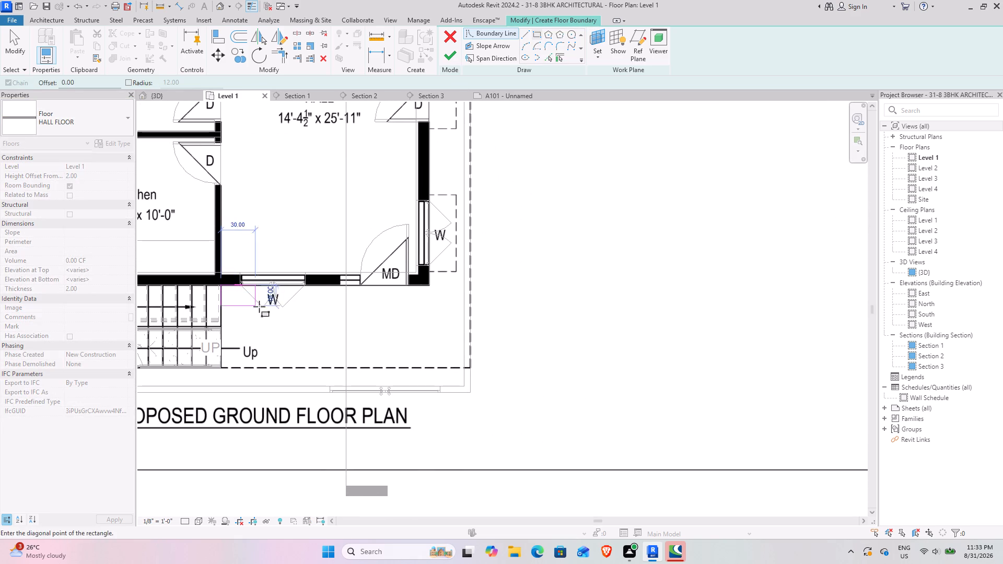
left_click(470, 368)
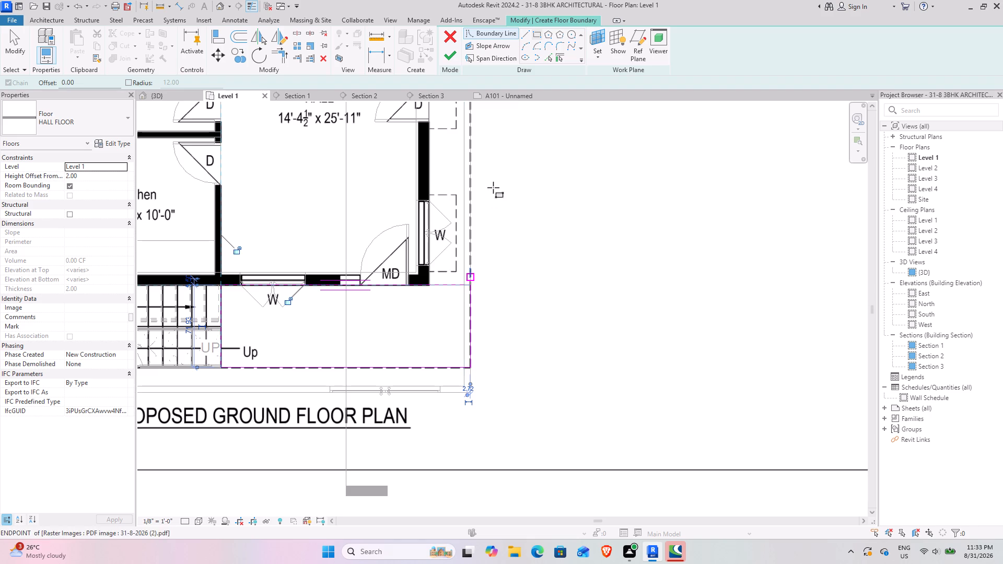
Sketch a second boundary rectangle about 36 inches wide along the hall-side exterior wall, from the 10'-0" x 10'-0" bedroom's outer corner to the front rectangle.
middle_click_drag(485, 183, 424, 365)
scroll(411, 219, "down", 4)
middle_click_drag(411, 197, 405, 320)
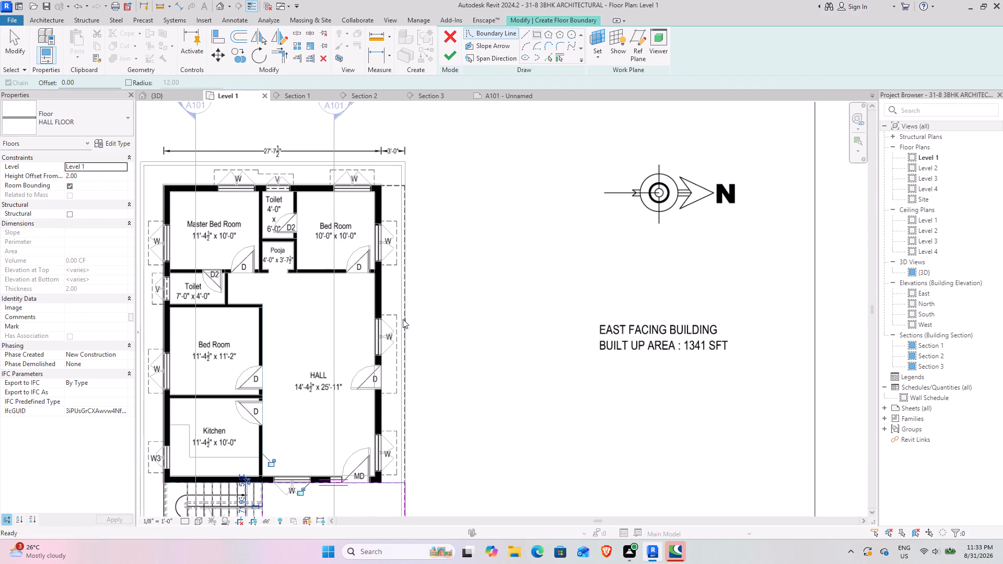
scroll(385, 187, "up", 8)
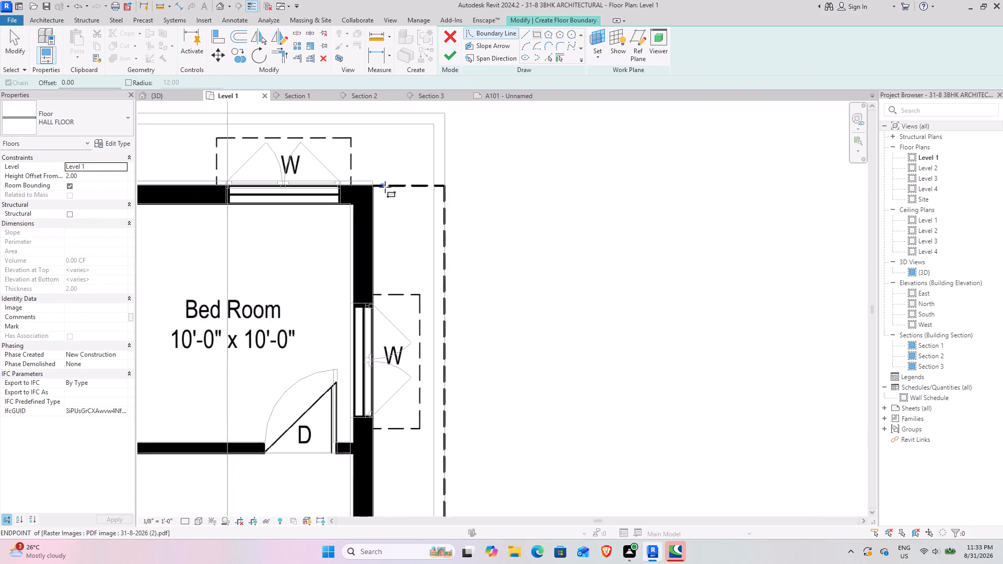
scroll(385, 187, "up", 2)
left_click(370, 189)
scroll(457, 271, "down", 4)
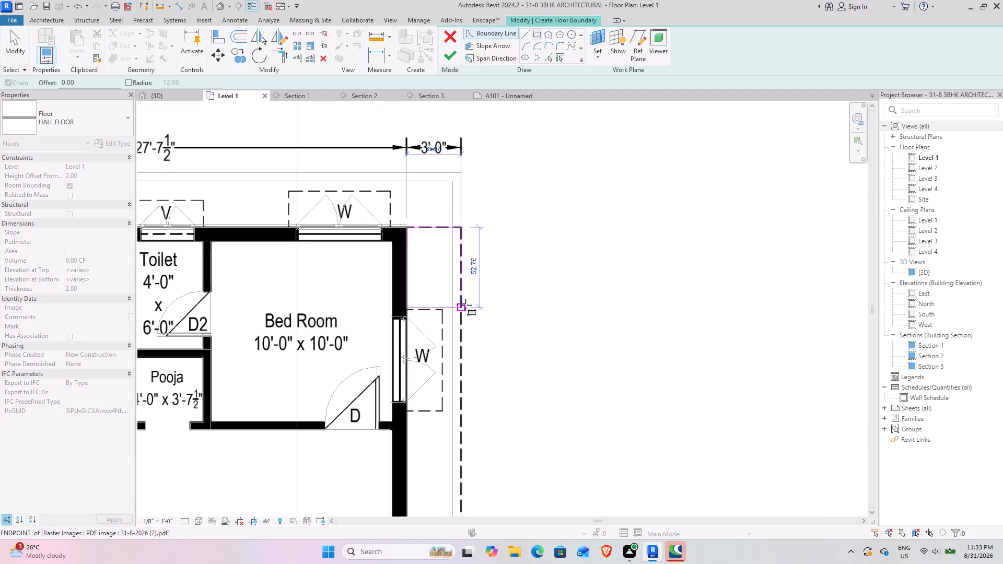
middle_click_drag(452, 300, 371, 120)
middle_click_drag(348, 363, 343, 154)
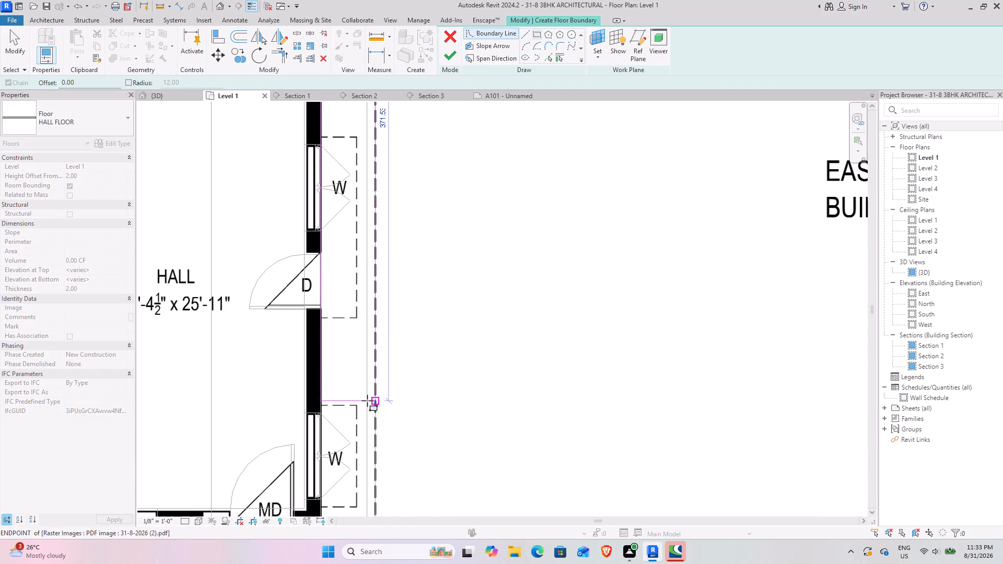
middle_click_drag(353, 389, 368, 142)
left_click(391, 279)
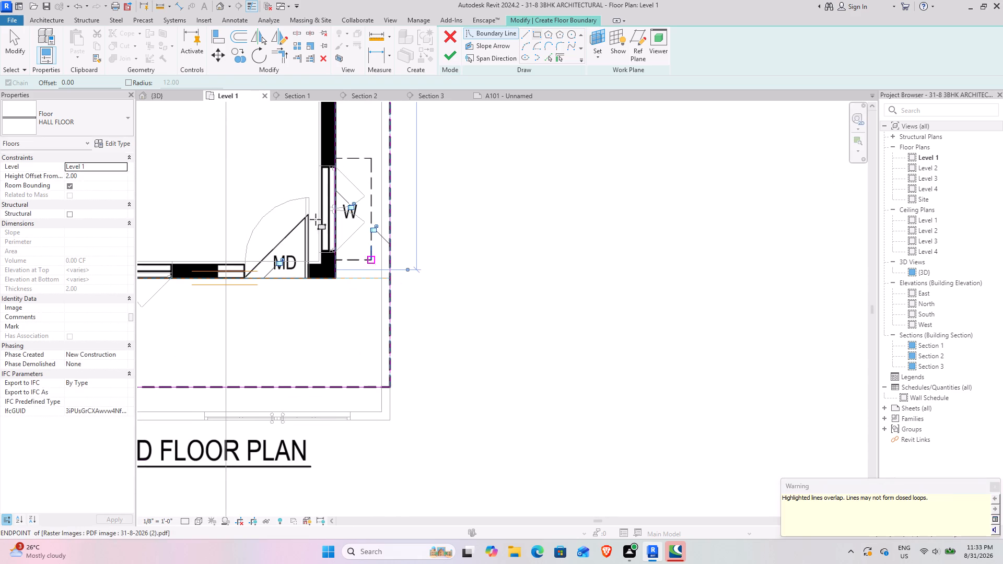
Delete the overlapping boundary line between the two rectangles and trim the wall-side lines to a corner, forming one L-shaped floor outline.
left_click(7, 50)
left_click(361, 280)
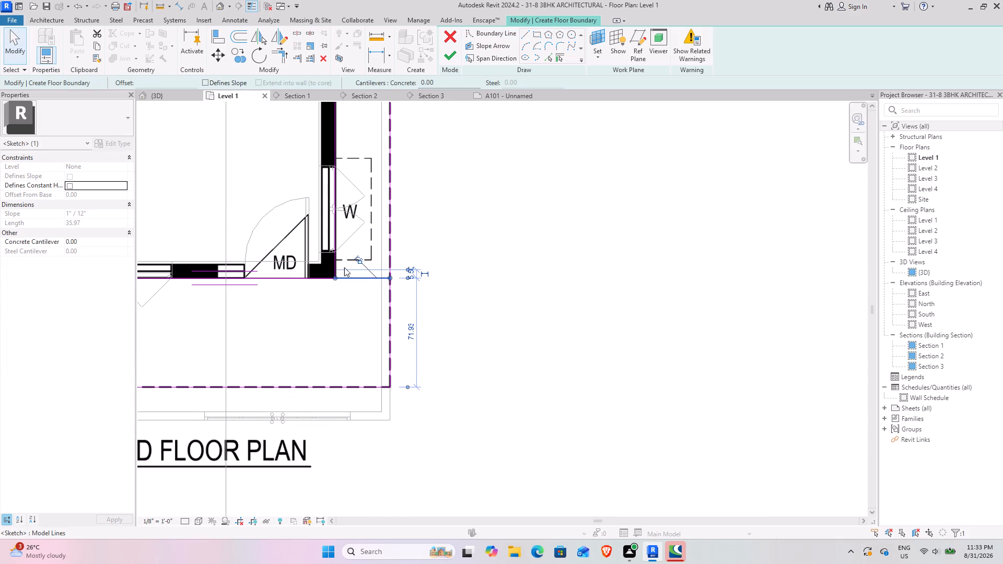
left_click(328, 59)
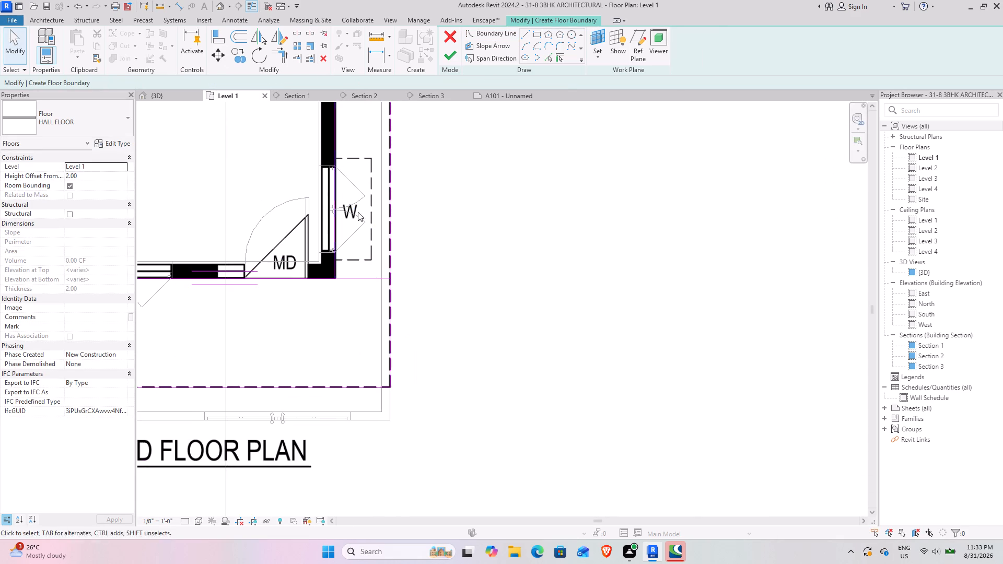
left_click(275, 58)
left_click(311, 280)
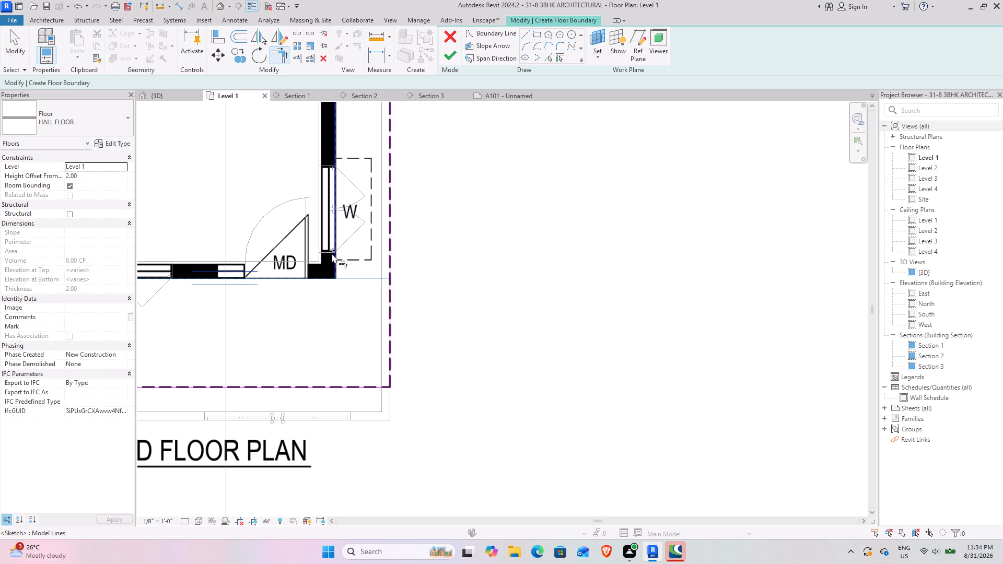
left_click(332, 252)
scroll(273, 185, "down", 5)
middle_click_drag(264, 159, 421, 363)
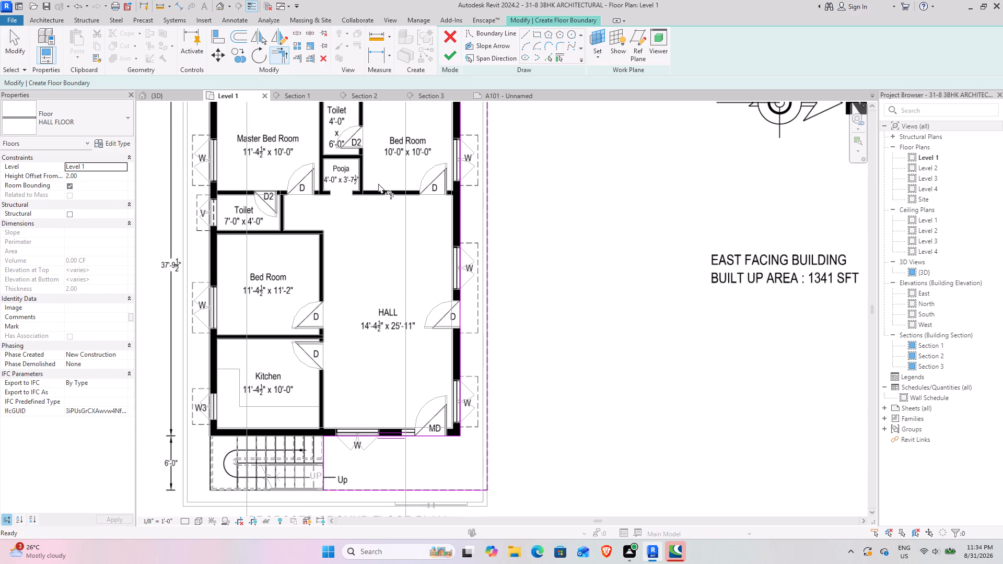
Finish the L-shaped HALL FLOOR boundary sketch outside the Level 1 walls.
left_click(442, 55)
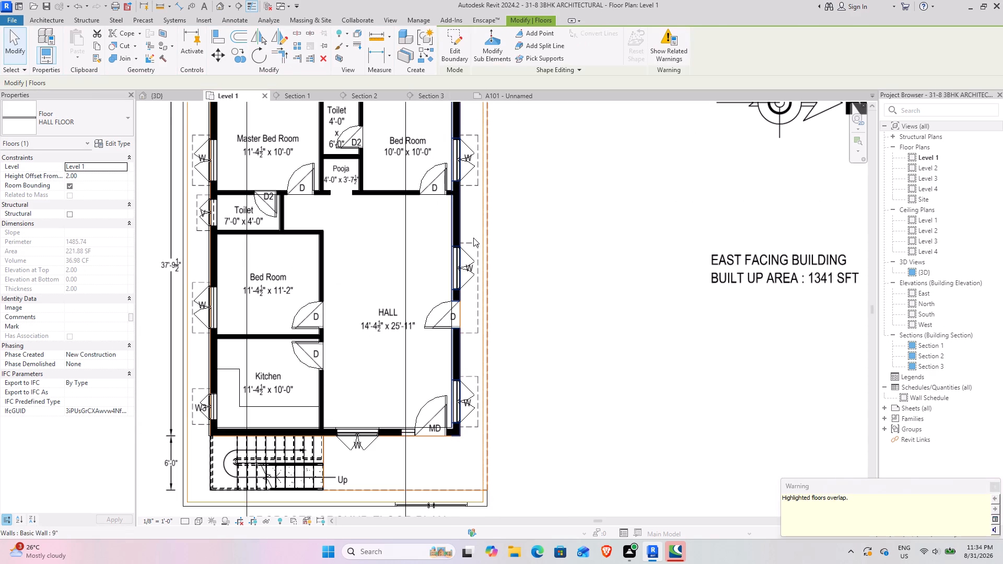
left_click_drag(666, 321, 659, 319)
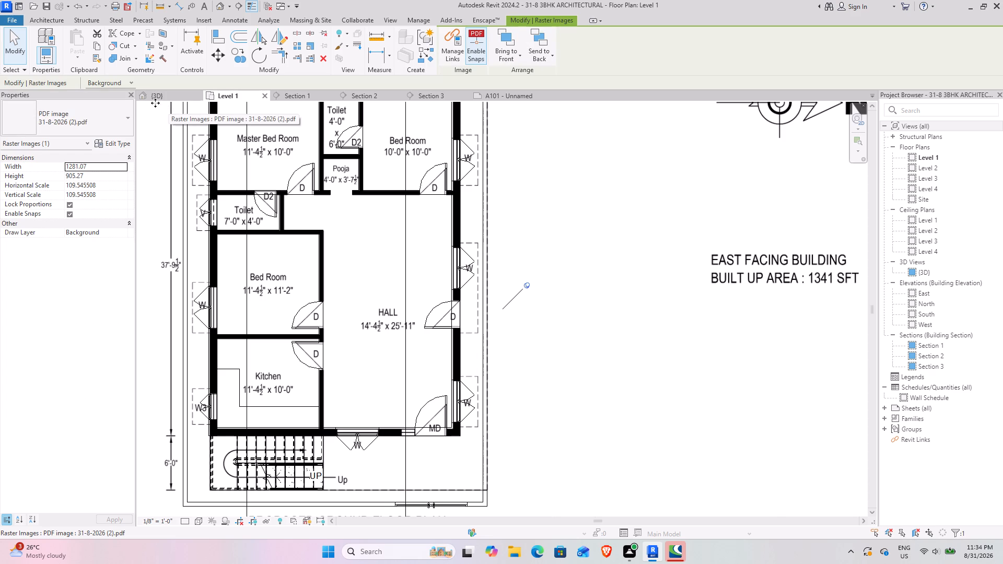
In the {3D} view, select the new L-shaped HALL FLOOR and set its level to Level 2.
left_click(155, 97)
scroll(263, 185, "down", 4)
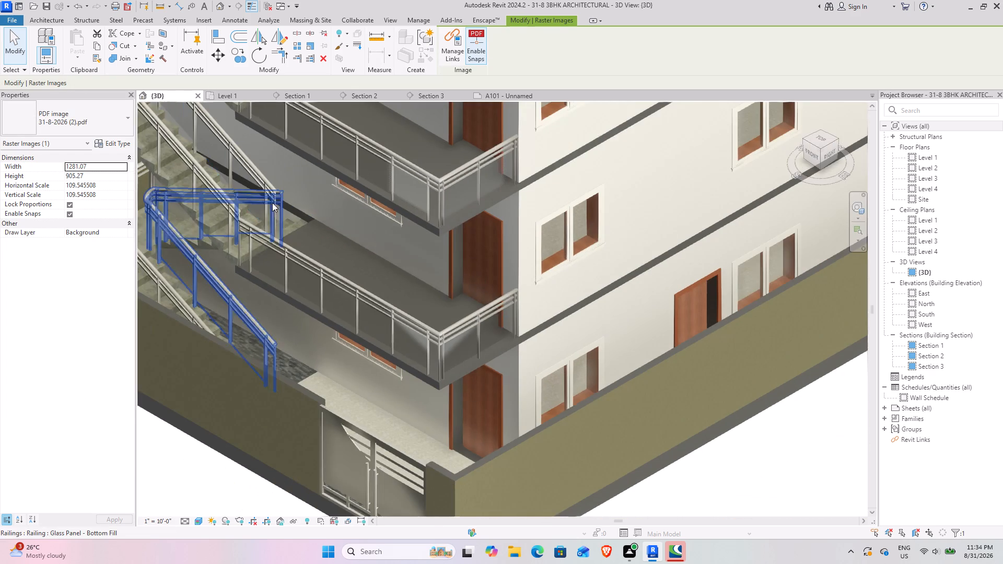
scroll(258, 253, "down", 4)
middle_click_drag(248, 256, 294, 322, "shift")
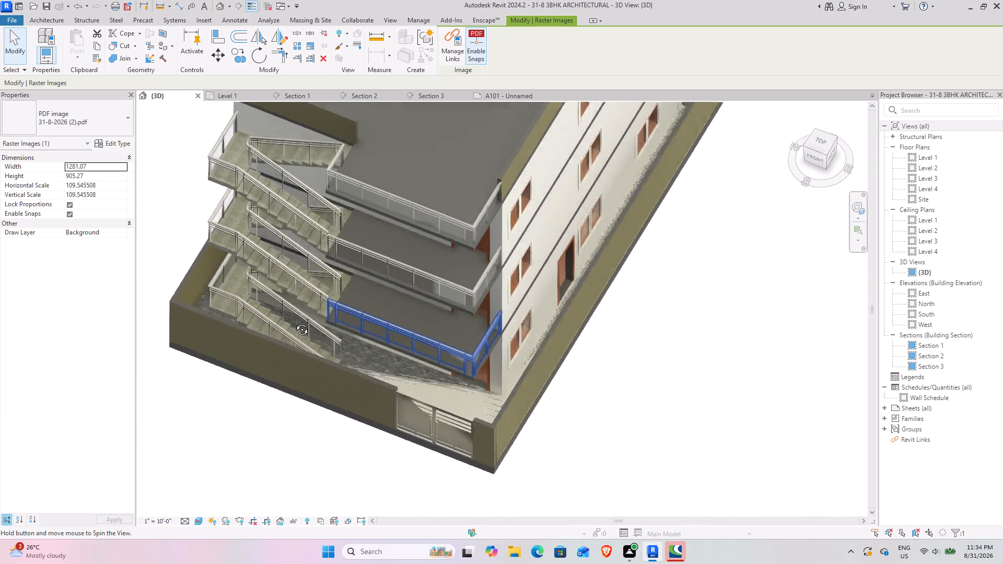
middle_click_drag(294, 322, 243, 223, "shift")
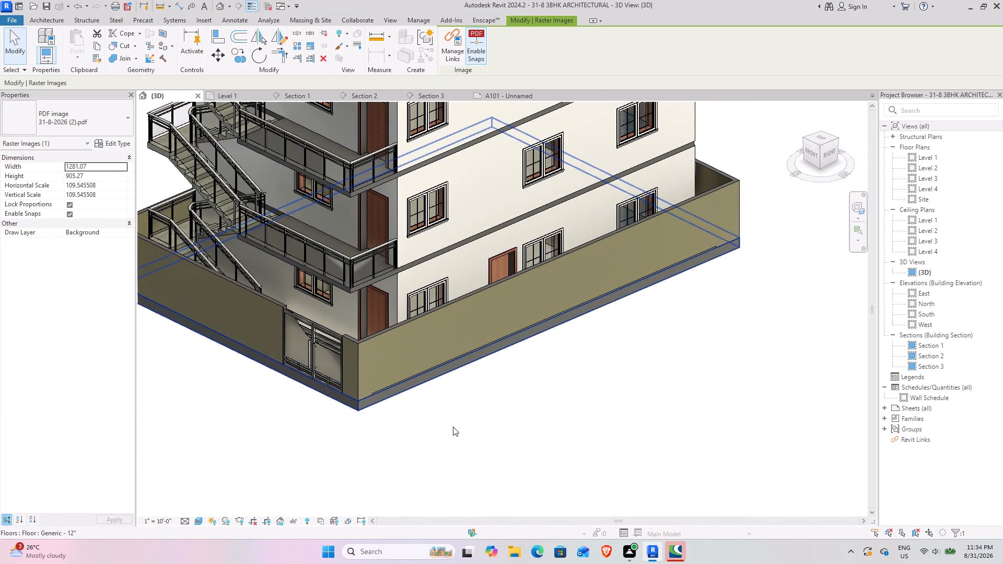
left_click(422, 416)
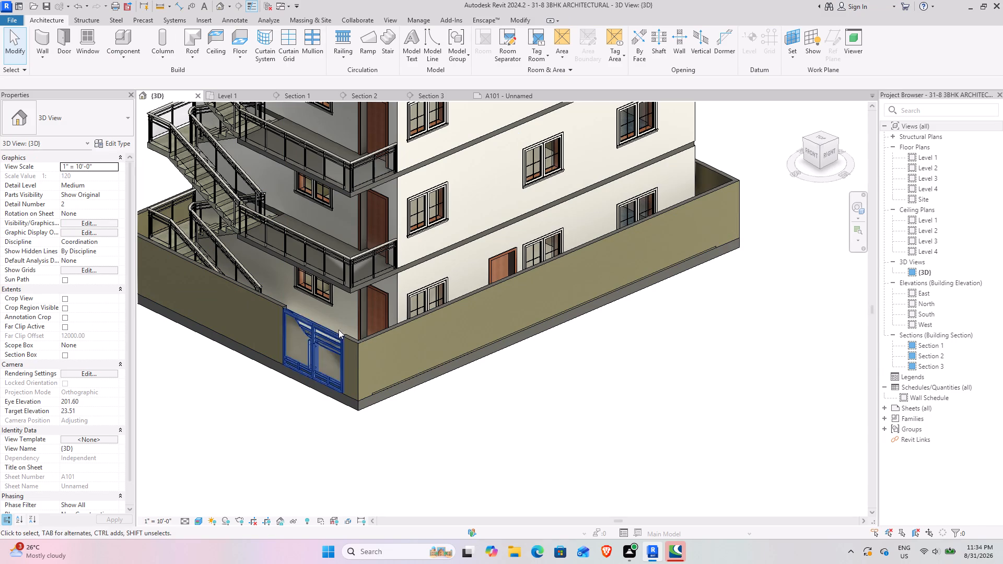
middle_click_drag(331, 319, 350, 406, "shift")
left_click(308, 346)
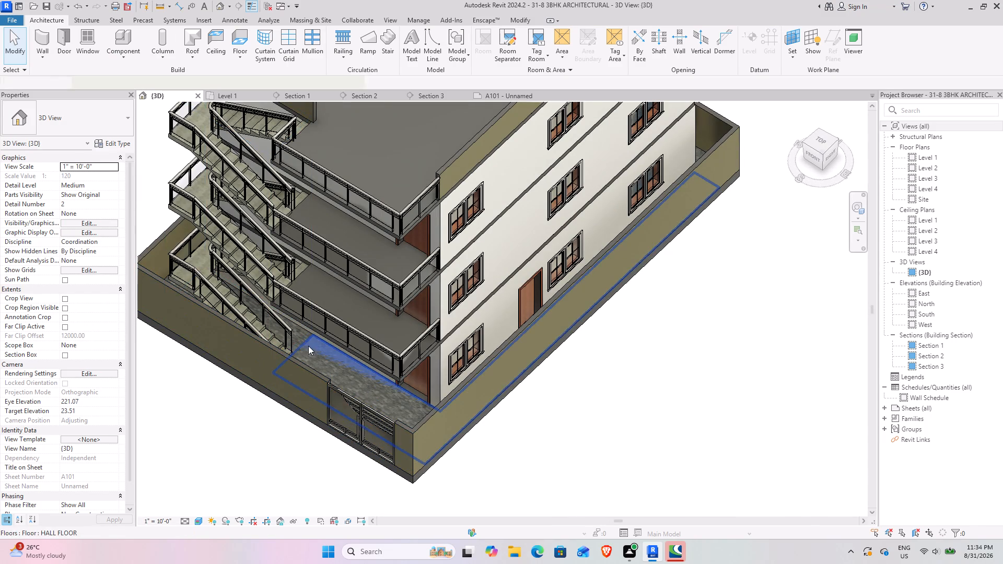
left_click(123, 167)
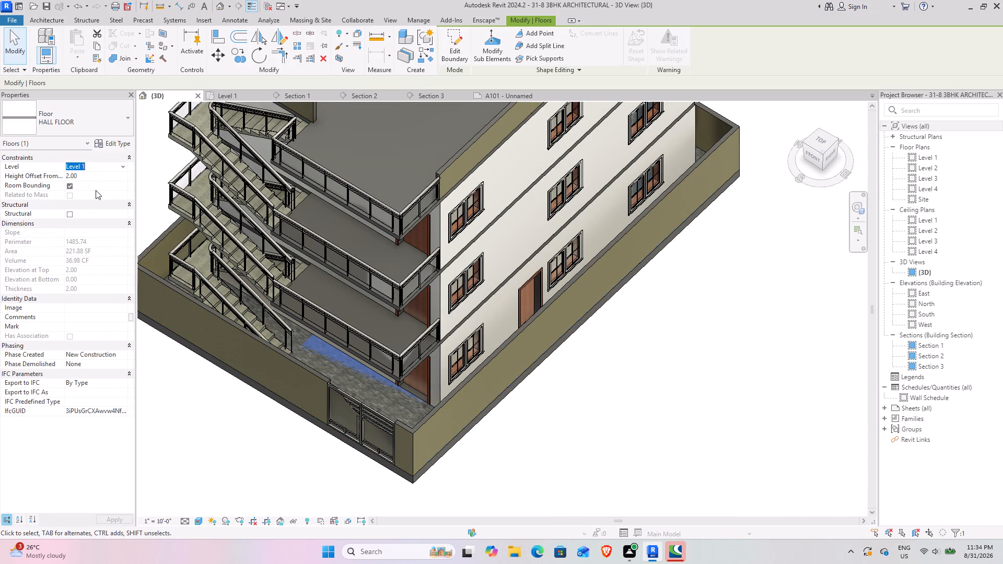
left_click(85, 184)
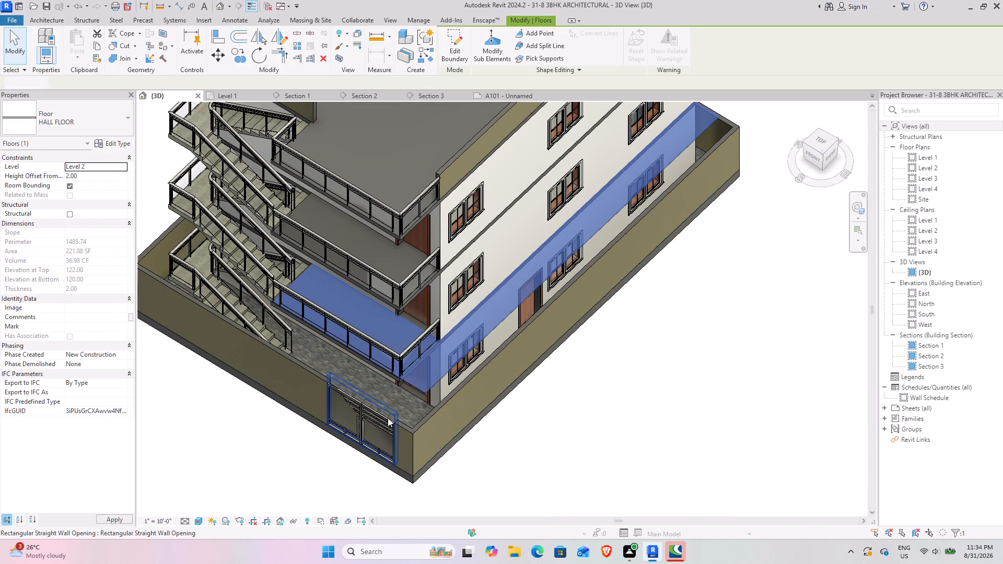
Edit the floor's boundary in the Level 1 plan, aligning the side strip's far end with the hall's front wall and deleting the too-short lines.
scroll(525, 462, "down", 4)
middle_click_drag(515, 449, 609, 361, "shift")
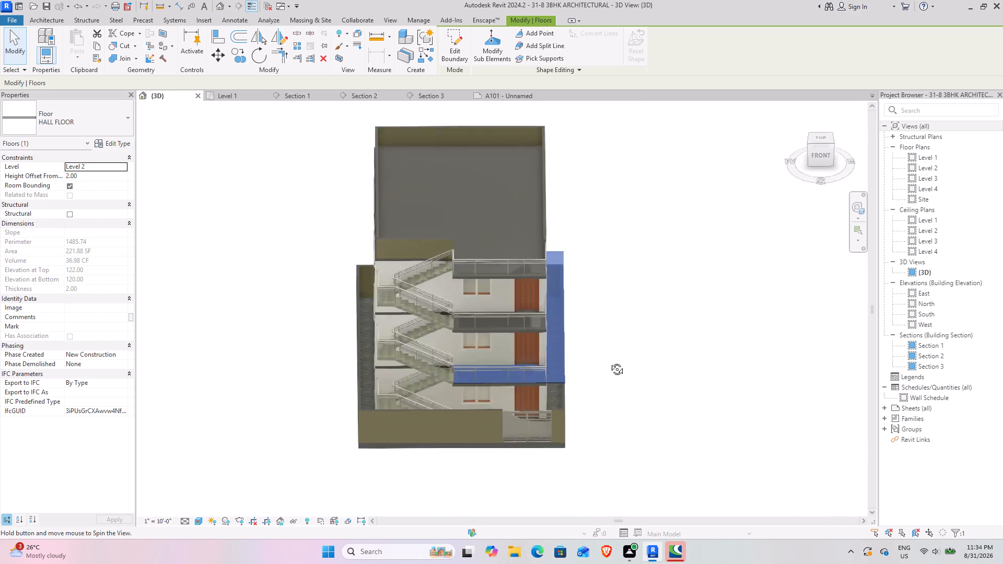
middle_click_drag(609, 361, 593, 410, "shift")
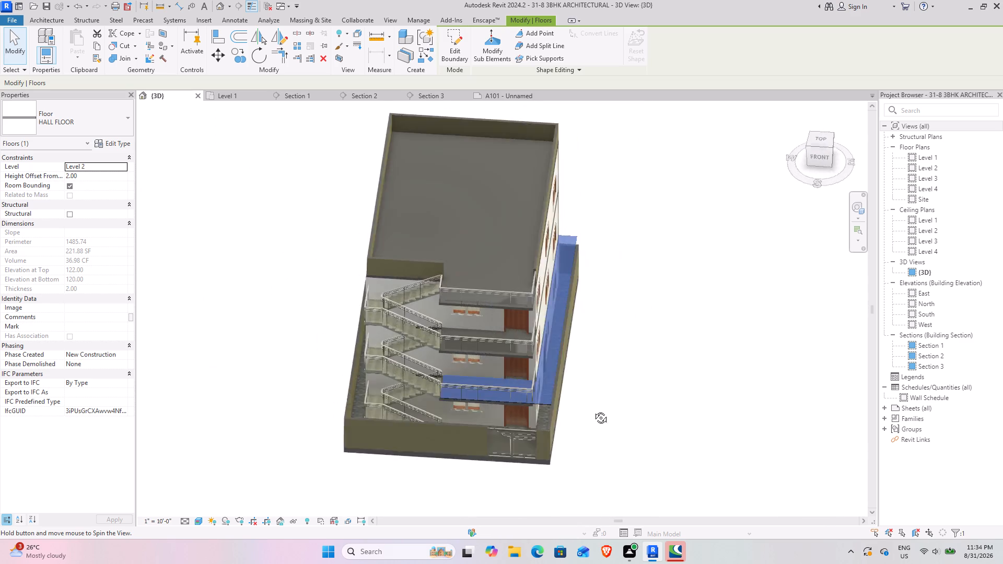
middle_click_drag(593, 410, 598, 413, "shift")
scroll(557, 392, "up", 7)
middle_click_drag(450, 429, 482, 398, "shift")
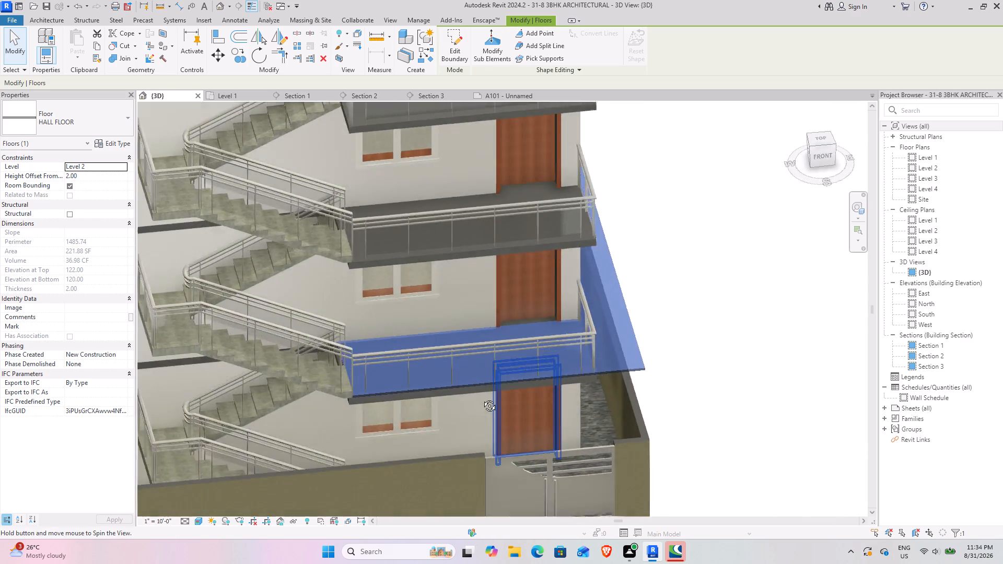
middle_click_drag(482, 398, 445, 420, "shift")
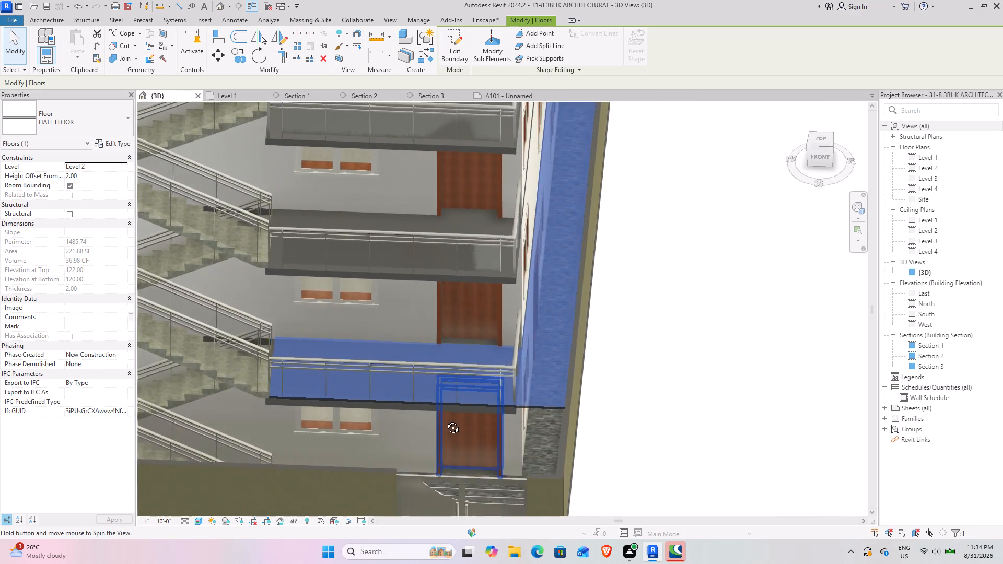
middle_click_drag(445, 420, 445, 420, "shift")
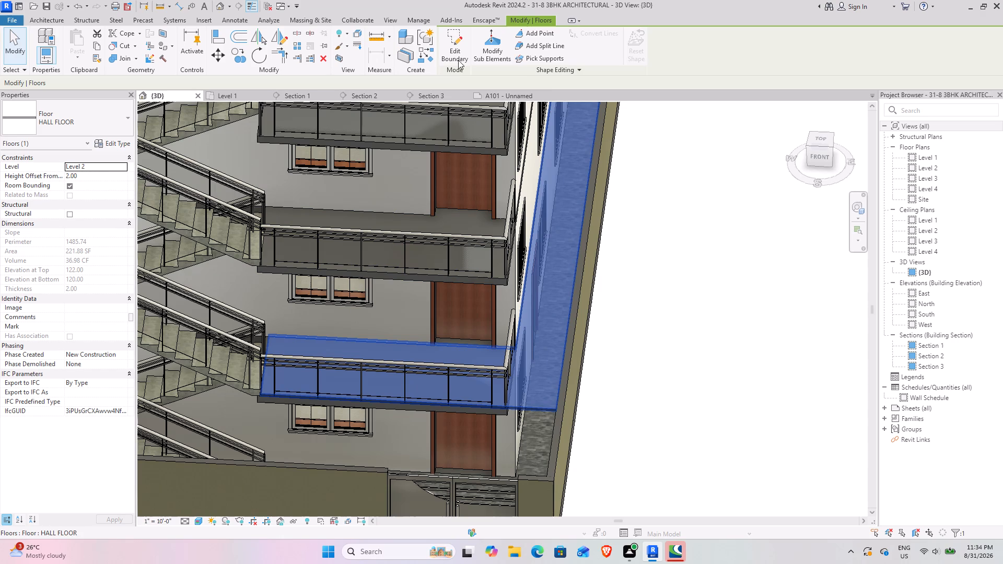
left_click(442, 55)
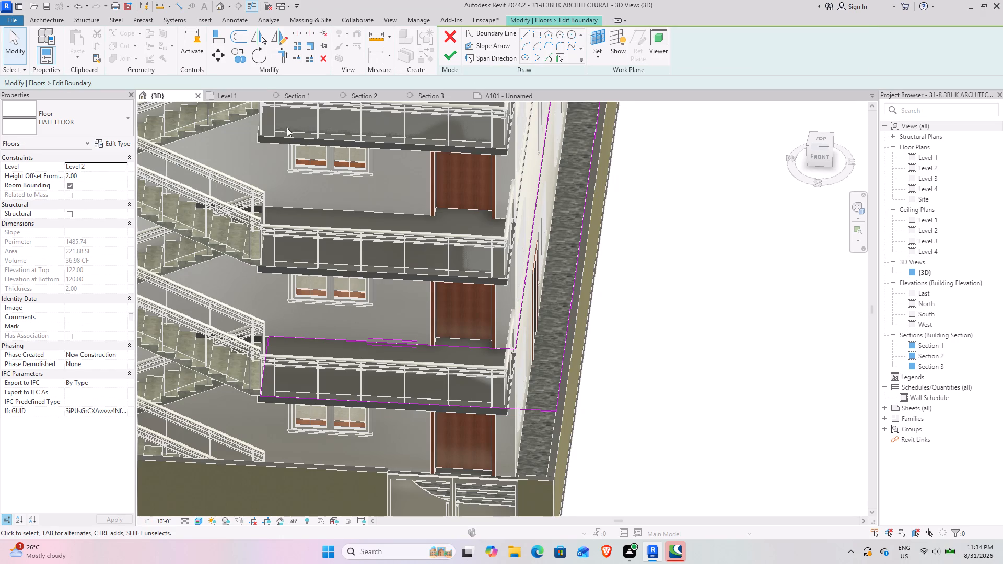
left_click(236, 95)
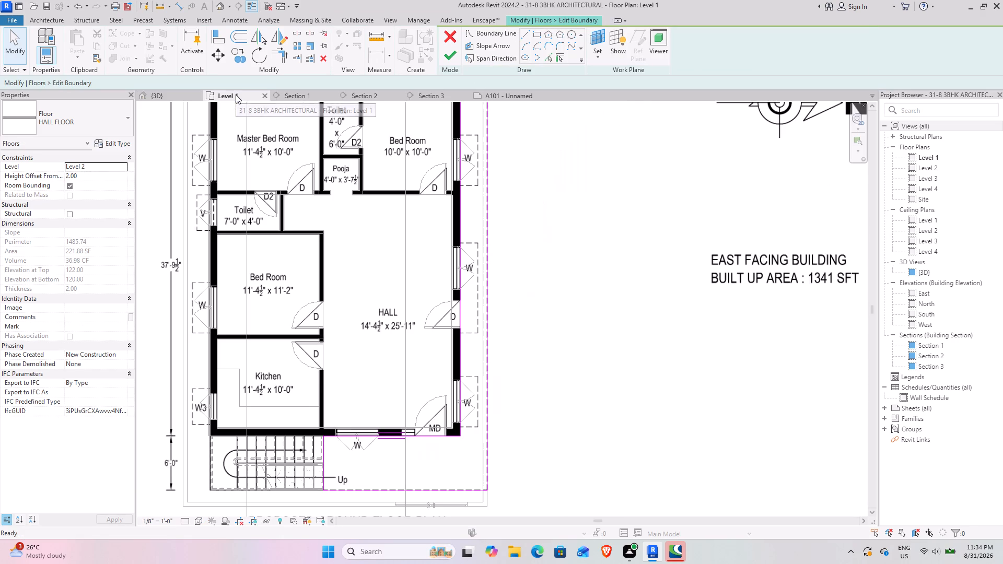
scroll(483, 461, "up", 2)
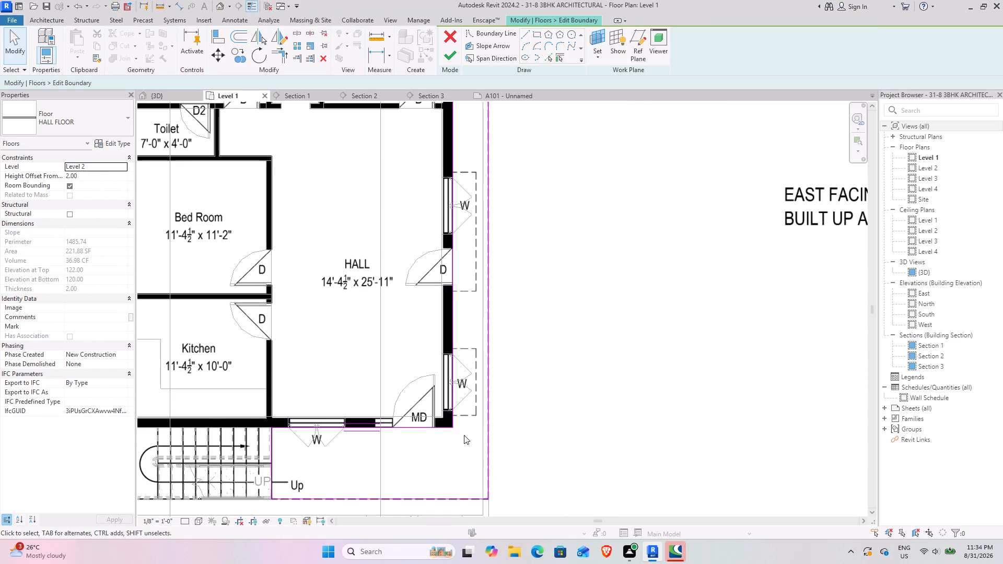
middle_click_drag(435, 414, 330, 330)
scroll(325, 313, "down", 3)
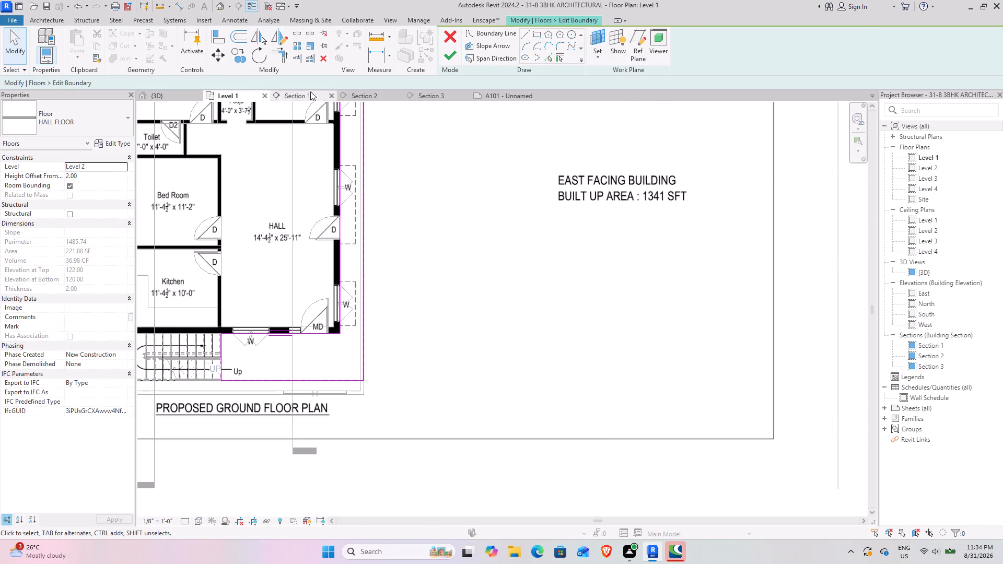
left_click(219, 38)
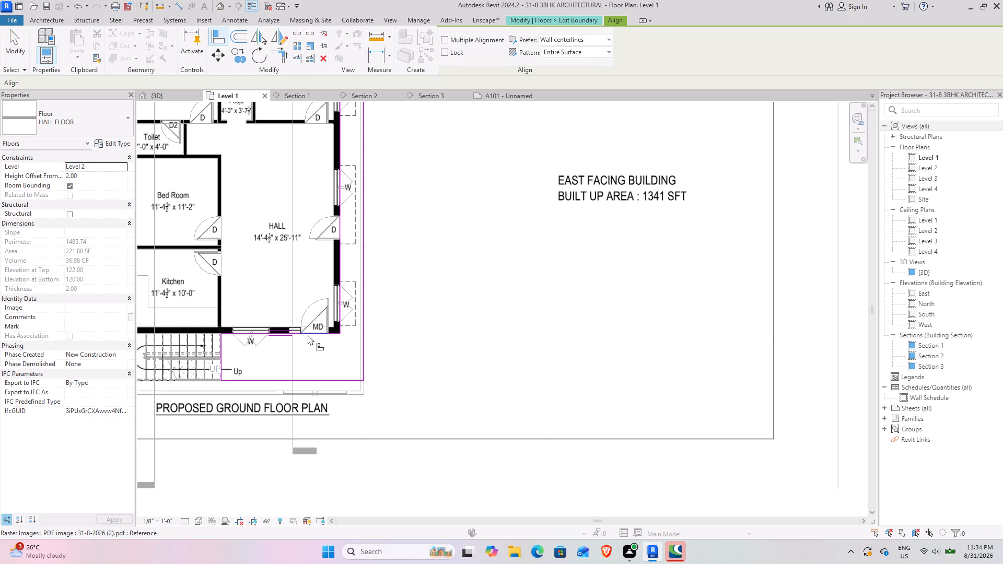
left_click(308, 335)
scroll(377, 260, "down", 4)
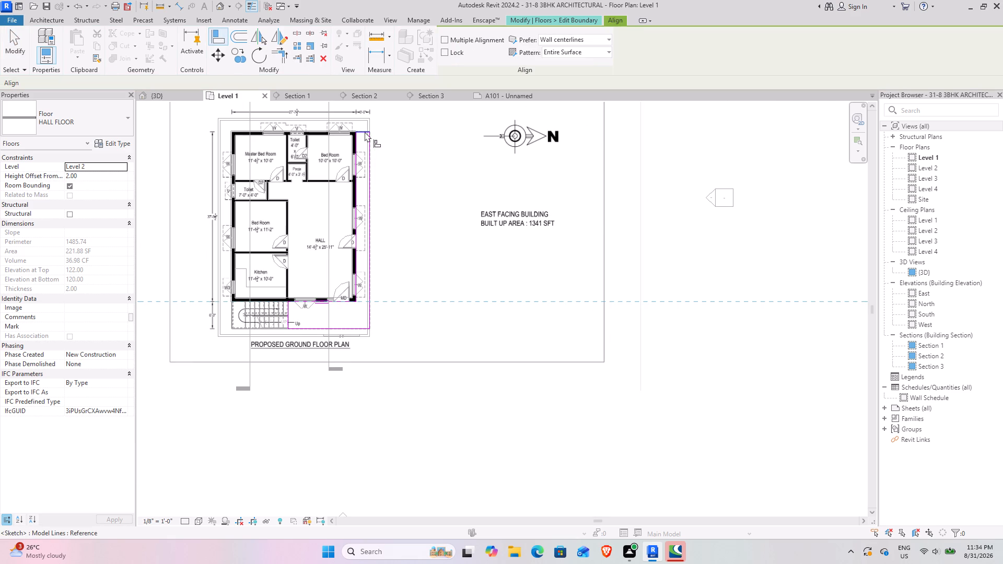
left_click(364, 132)
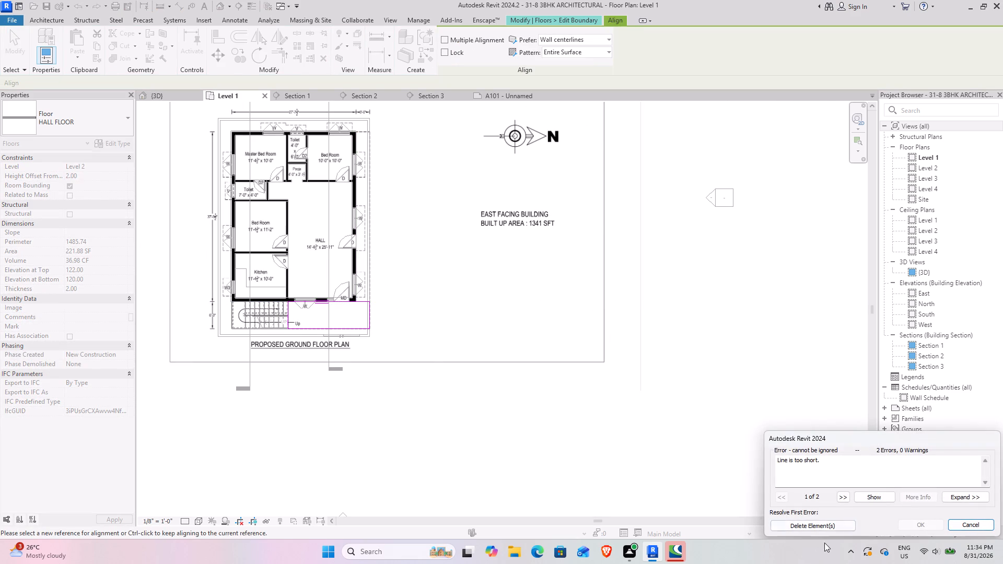
left_click(815, 527)
Align the front rectangle's outer edge with the outer face of the hall's side wall.
scroll(336, 295, "up", 8)
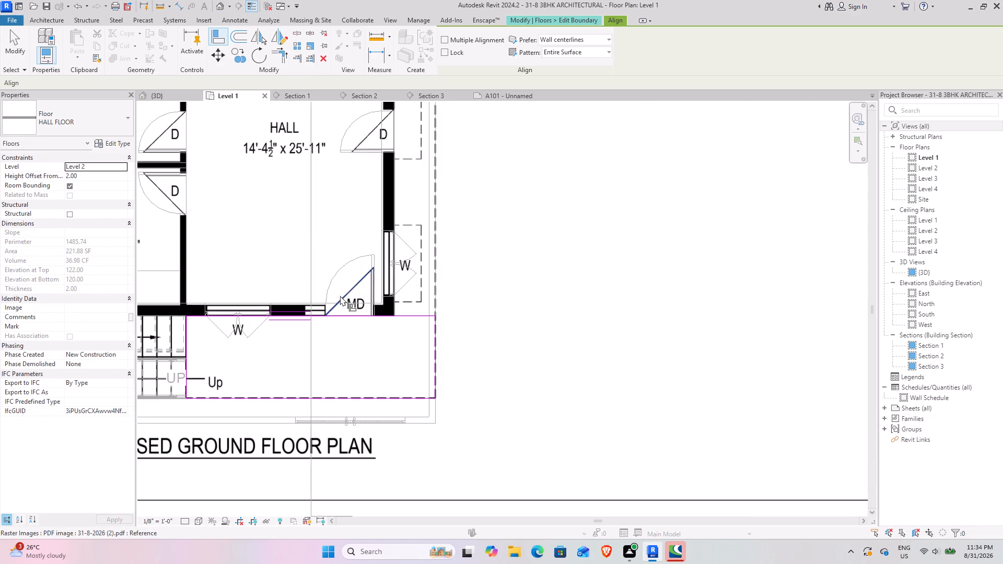
scroll(371, 314, "up", 4)
left_click(413, 307)
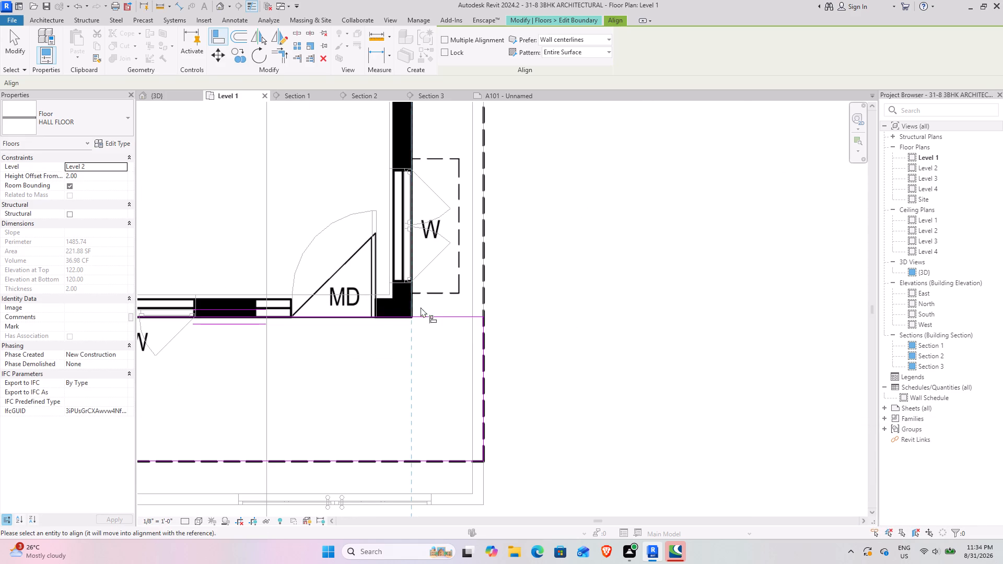
left_click(481, 356)
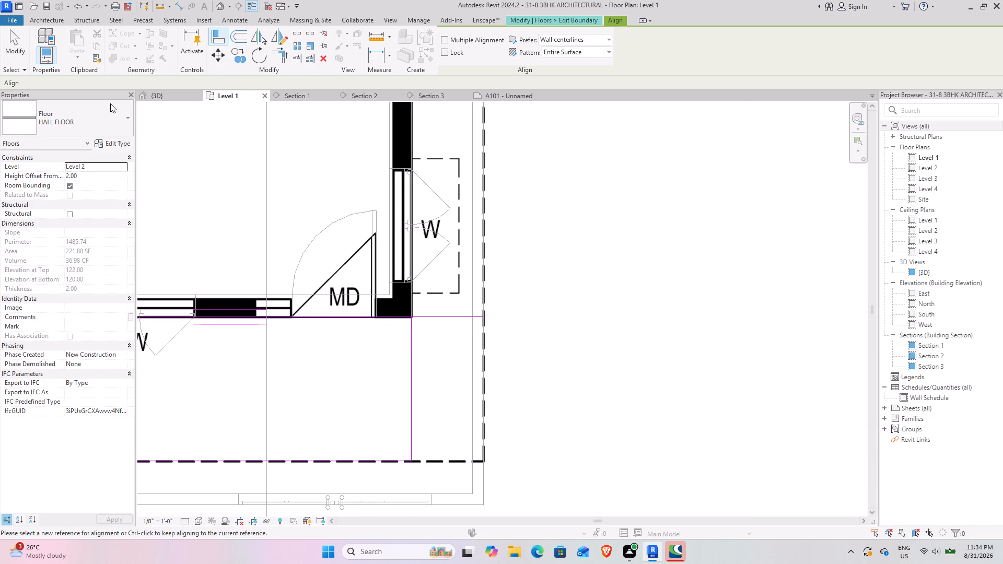
Trim the boundary lines at the hall's outer wall corner and delete the leftover segment extending past it.
left_click(279, 50)
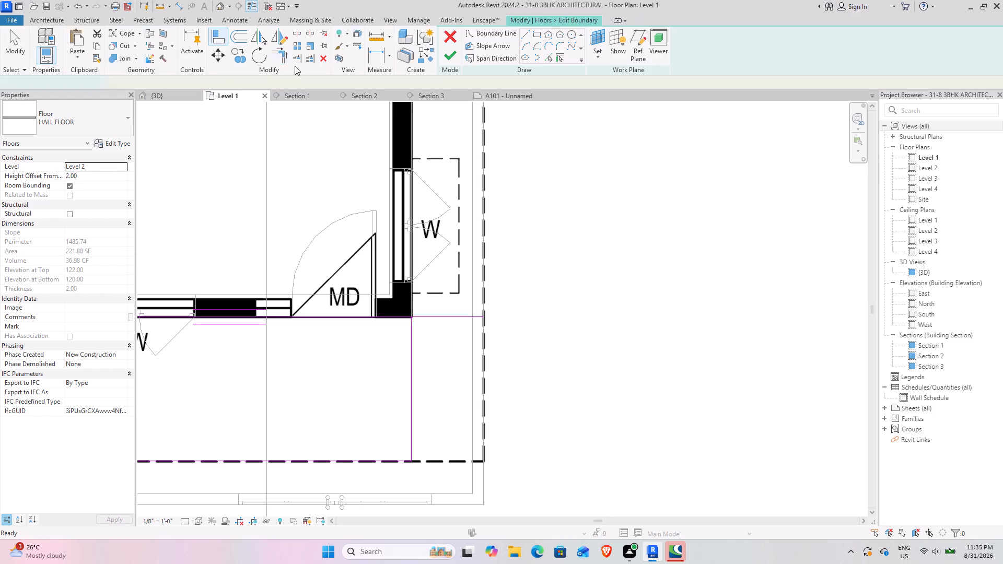
left_click(375, 318)
left_click(409, 334)
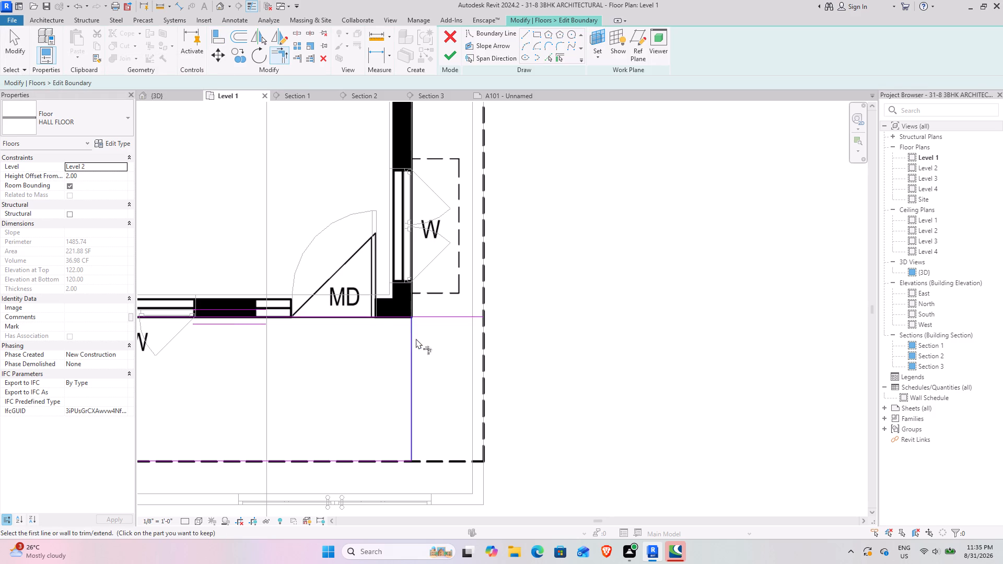
left_click(374, 315)
left_click(412, 331)
left_click(413, 347)
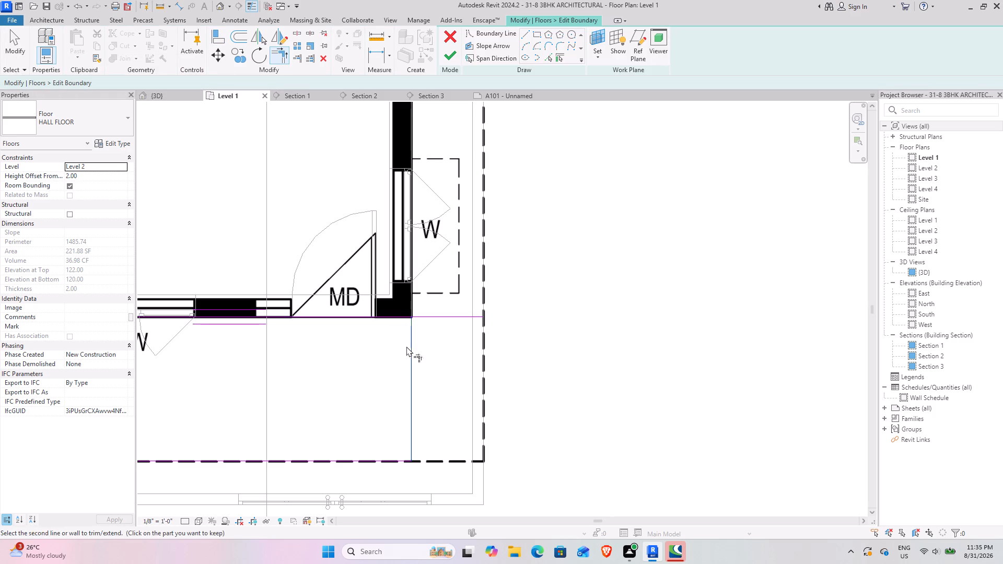
left_click(379, 316)
left_click(9, 48)
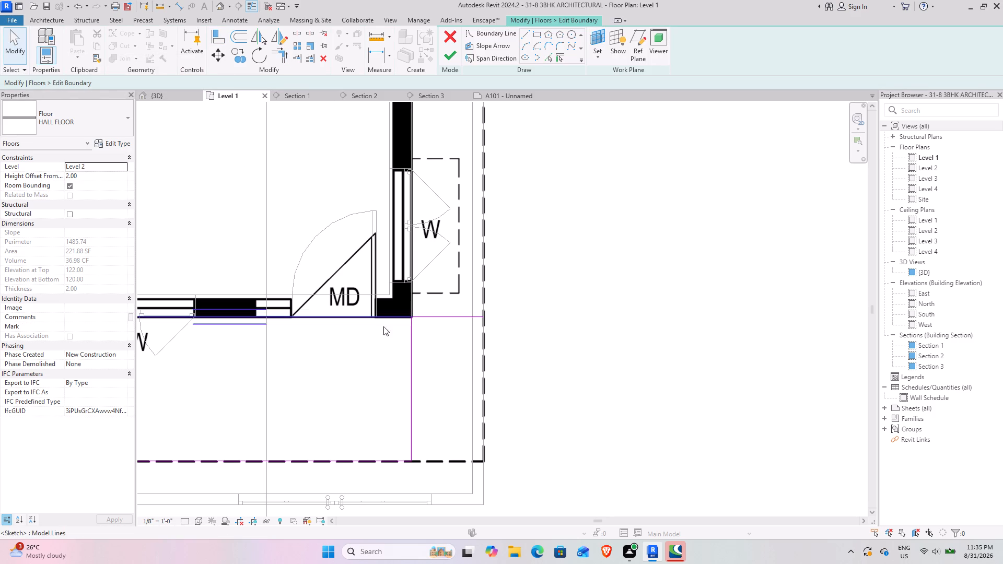
left_click(442, 321)
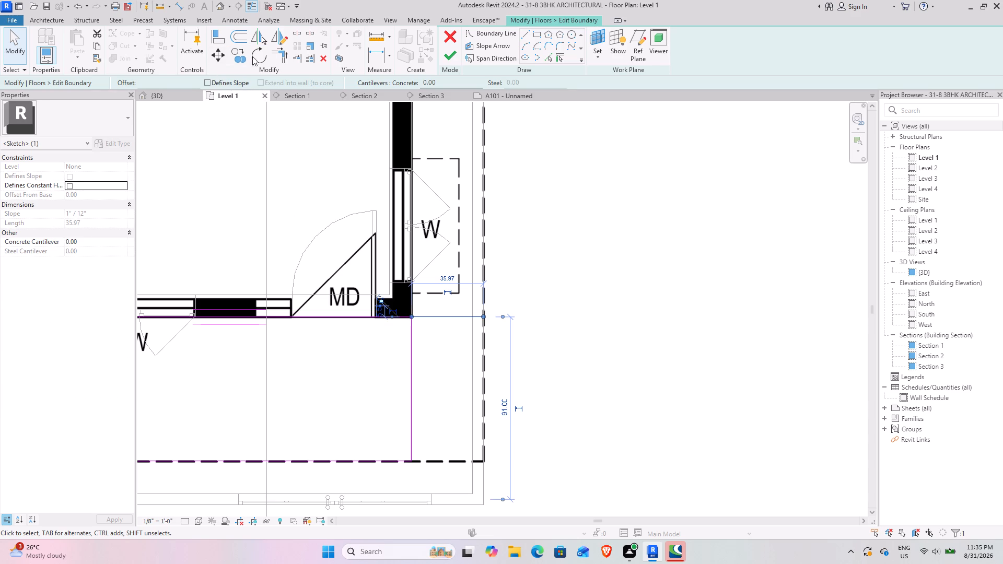
left_click(322, 65)
left_click(322, 64)
Finish the floor boundary edit without attaching the walls to the floor's bottom.
left_click(453, 55)
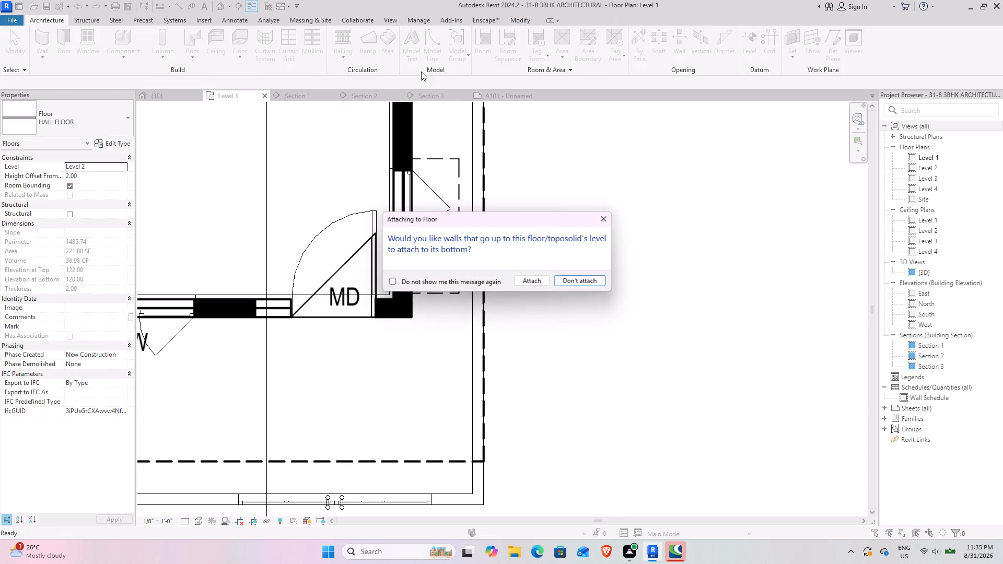
left_click(578, 279)
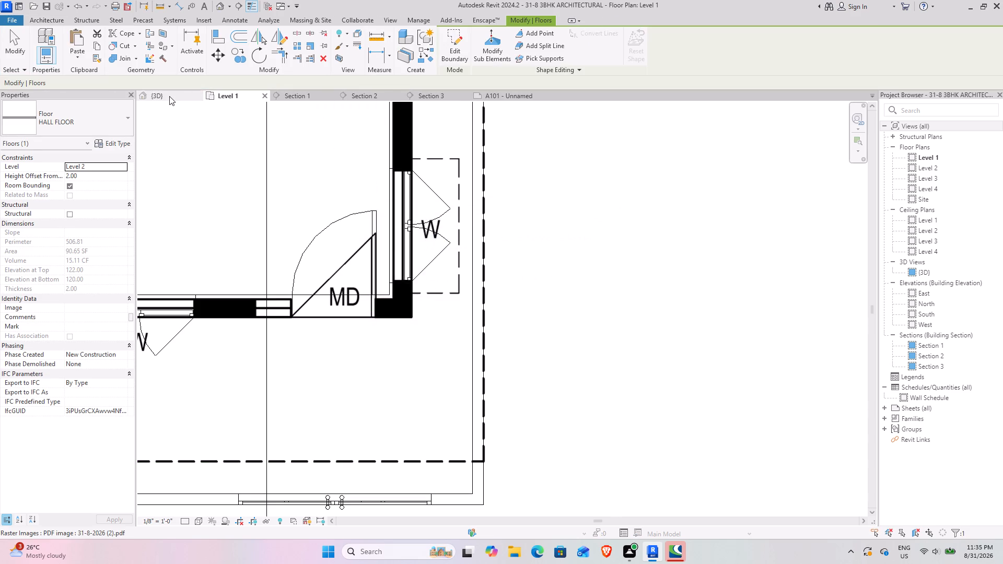
Examine the reshaped Level 2 HALL FLOOR on the front balcony beside the railing and door in the {3D} view.
left_click(168, 96)
left_click(672, 392)
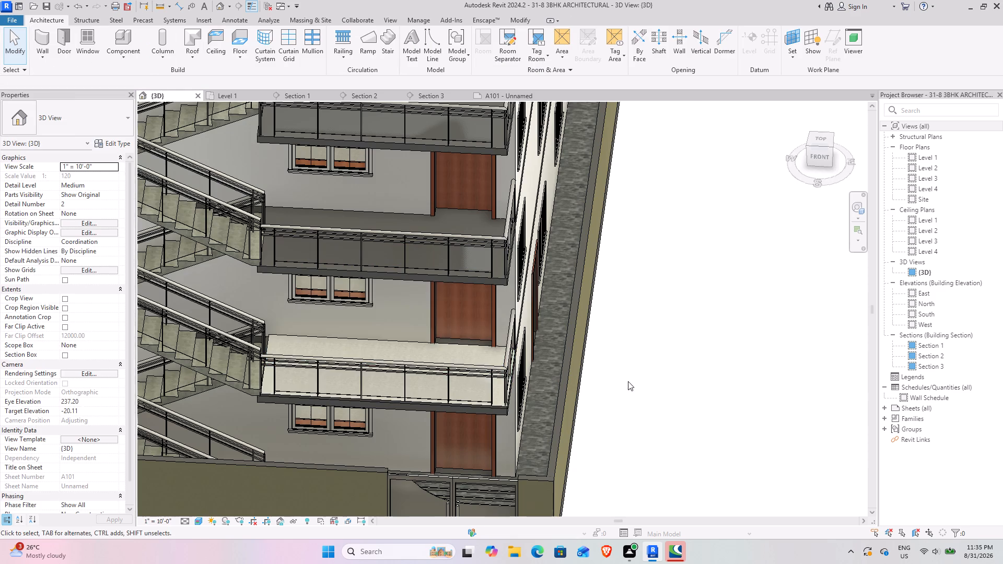
middle_click_drag(621, 381, 446, 391, "shift")
middle_click_drag(284, 328, 481, 385)
scroll(415, 398, "up", 1)
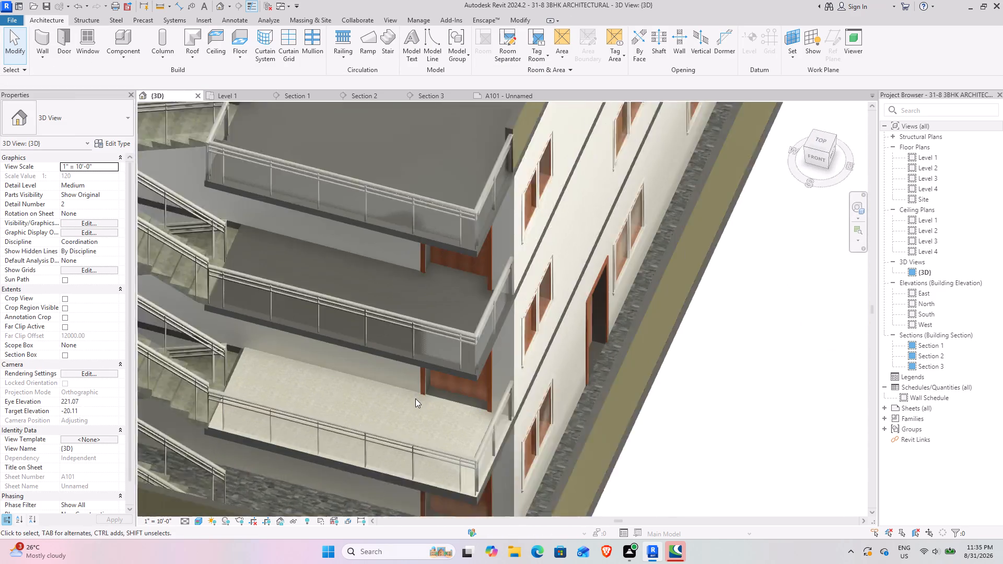
scroll(415, 398, "up", 16)
scroll(335, 404, "down", 8)
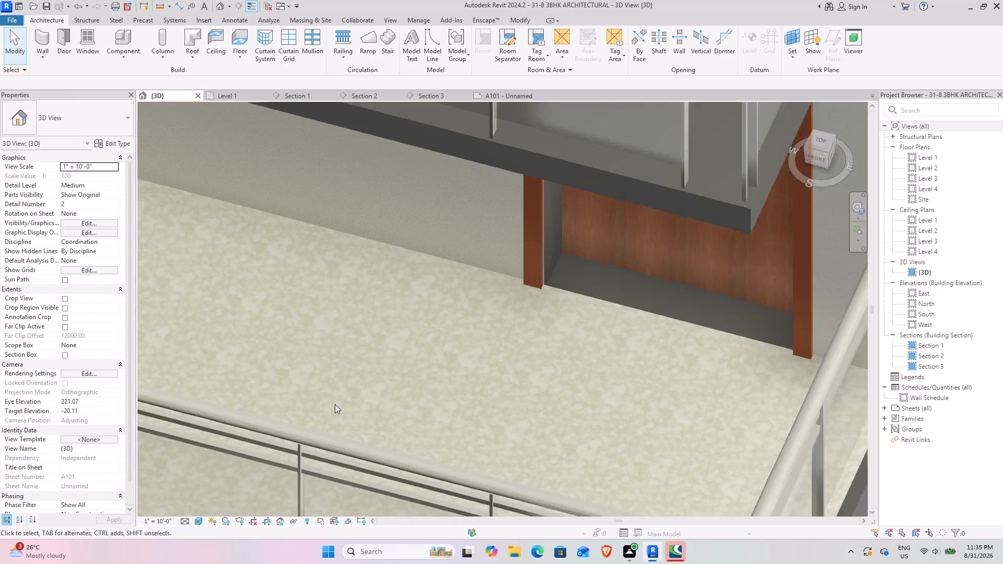
Copy the Level 2 front balcony's HALL FLOOR and paste it aligned to Level 3.
scroll(335, 404, "down", 12)
middle_click_drag(333, 399, 409, 344)
middle_click_drag(406, 344, 441, 297, "shift")
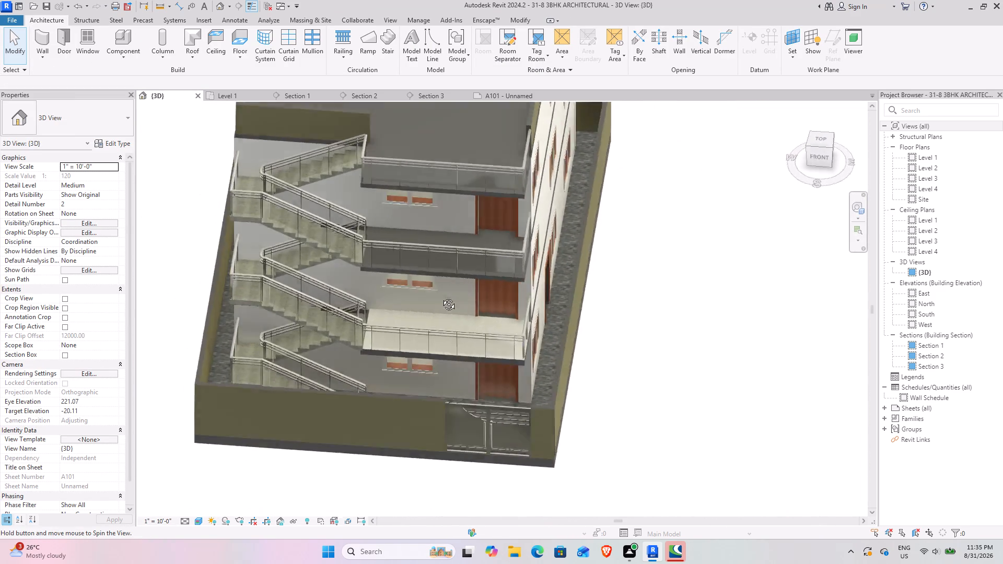
middle_click_drag(441, 297, 354, 308, "shift")
scroll(374, 342, "up", 2)
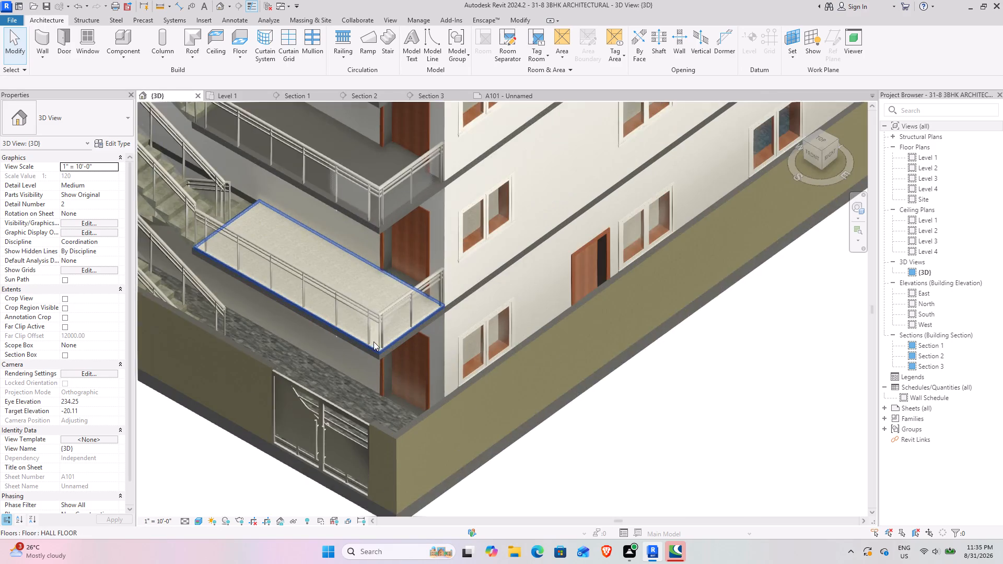
scroll(374, 342, "up", 6)
left_click(408, 343)
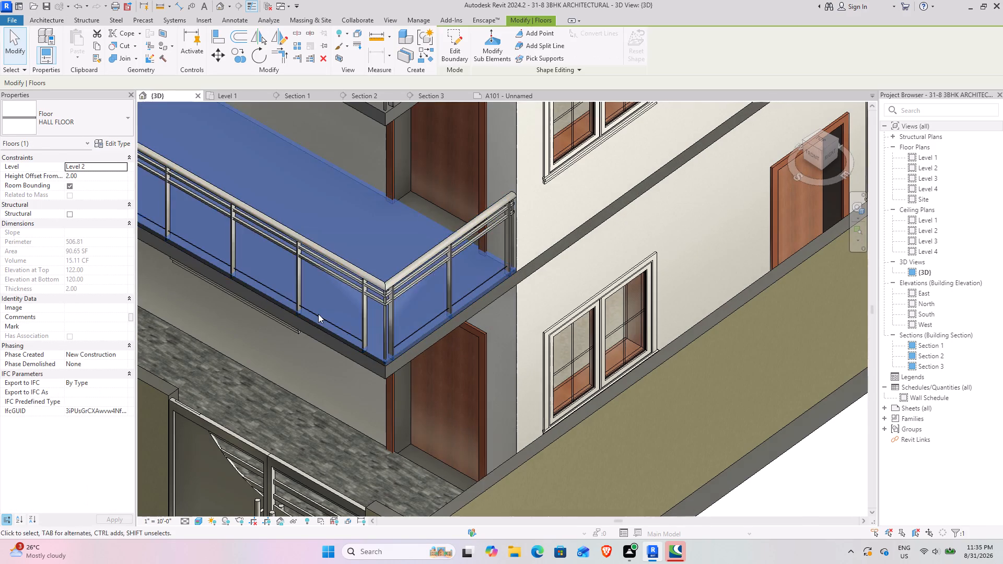
scroll(316, 185, "down", 4)
middle_click_drag(315, 199, 414, 365)
scroll(388, 355, "down", 4)
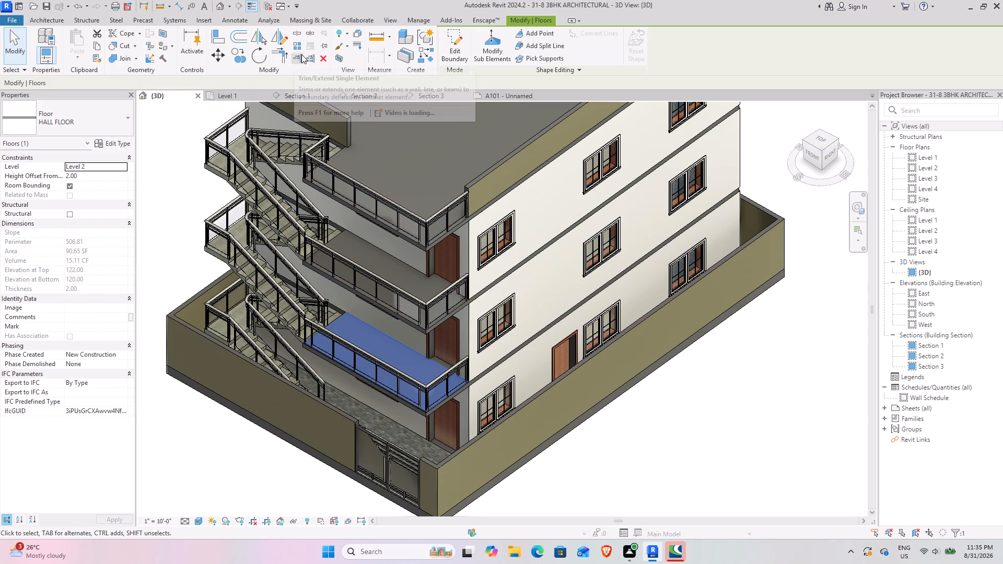
left_click(97, 48)
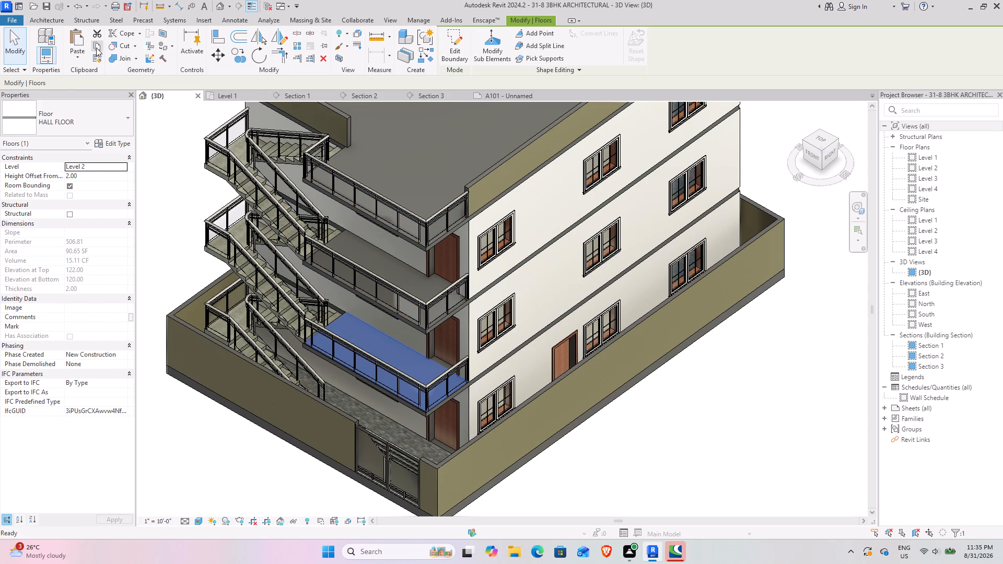
left_click(77, 60)
left_click(92, 107)
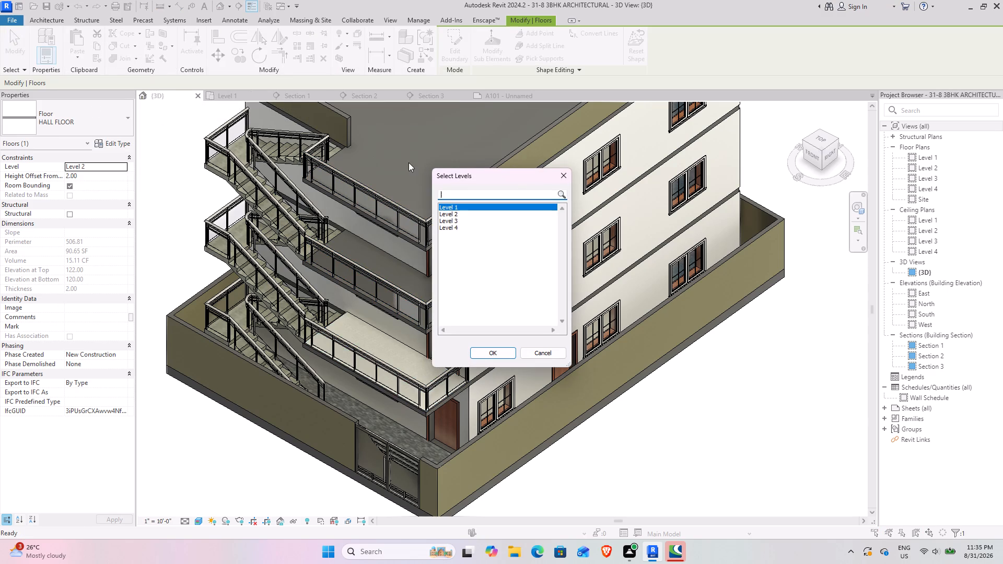
left_click(457, 215)
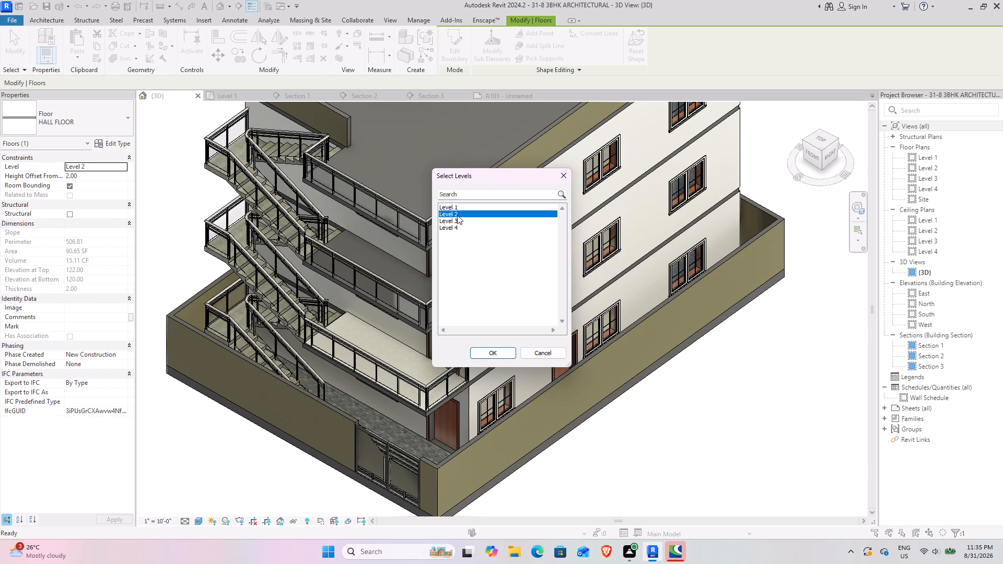
left_click(466, 217)
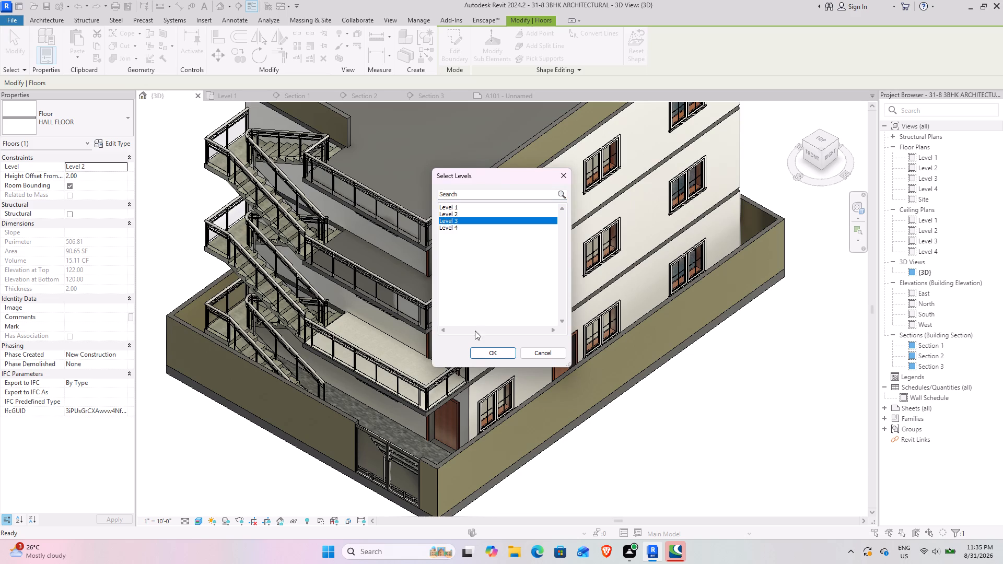
left_click(491, 356)
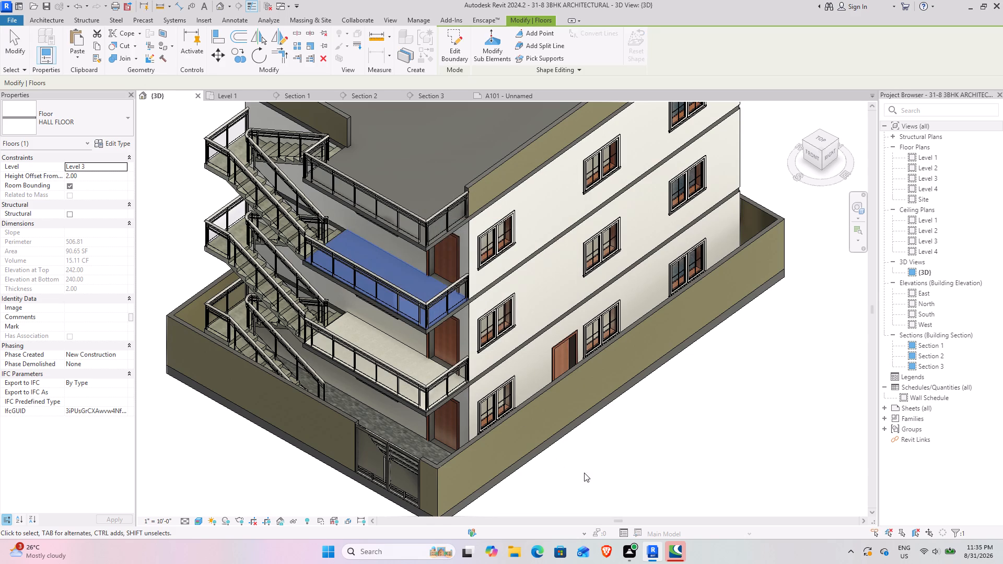
left_click(589, 473)
Examine the Level 2 and Level 3 front balcony floors, railings and exterior staircase from several angles in the 3D view.
middle_click_drag(395, 382, 249, 283, "shift")
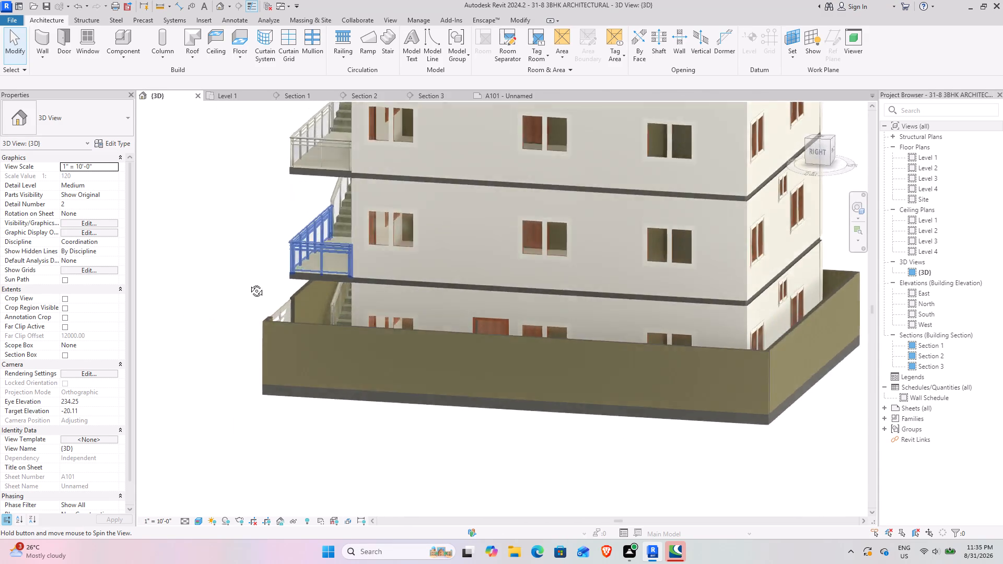
middle_click_drag(249, 283, 375, 384, "shift")
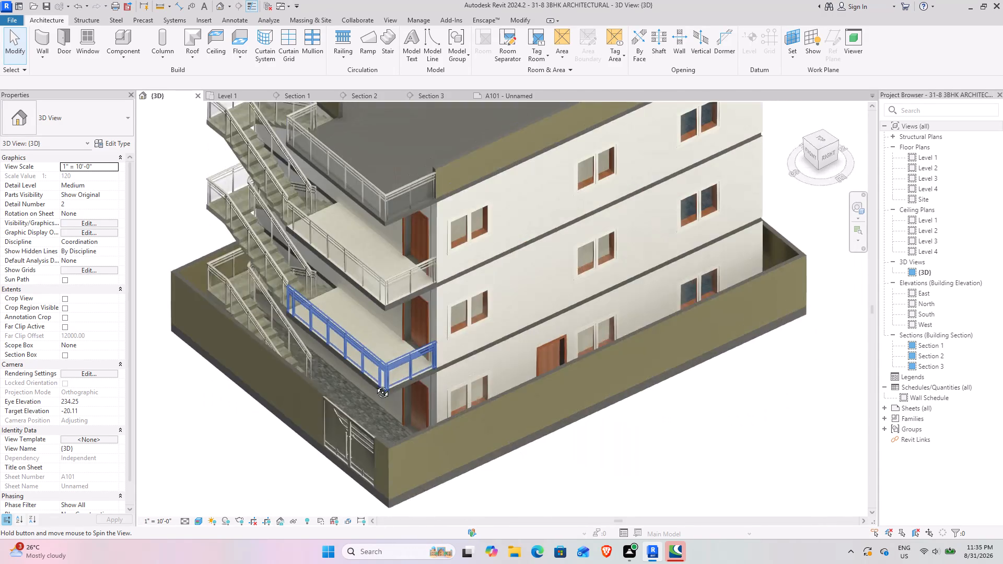
middle_click_drag(375, 384, 387, 399, "shift")
scroll(387, 399, "down", 3)
middle_click_drag(355, 391, 406, 250, "shift")
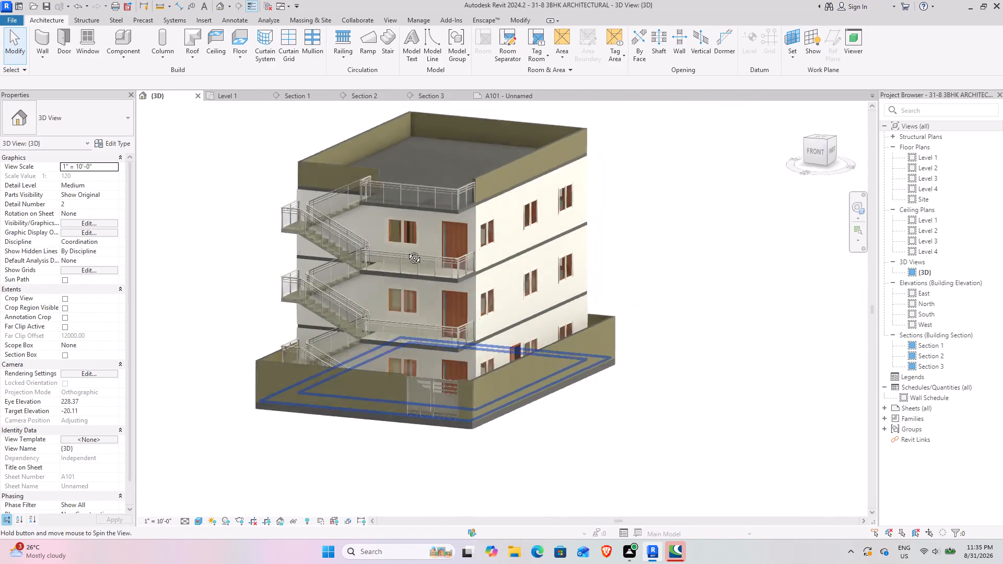
middle_click_drag(406, 250, 407, 245, "shift")
scroll(407, 245, "down", 3)
middle_click_drag(376, 254, 429, 331, "shift")
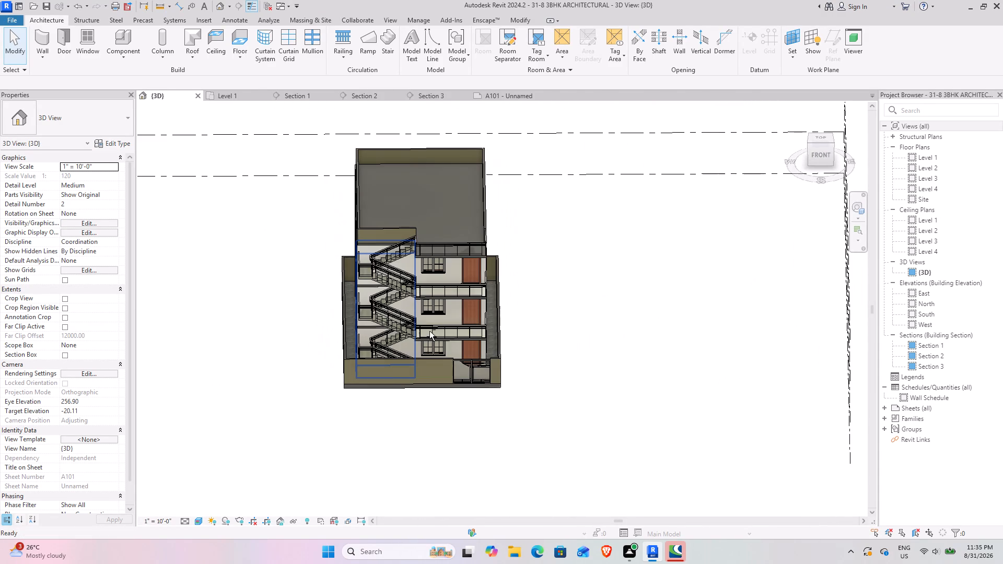
middle_click_drag(453, 335, 435, 335)
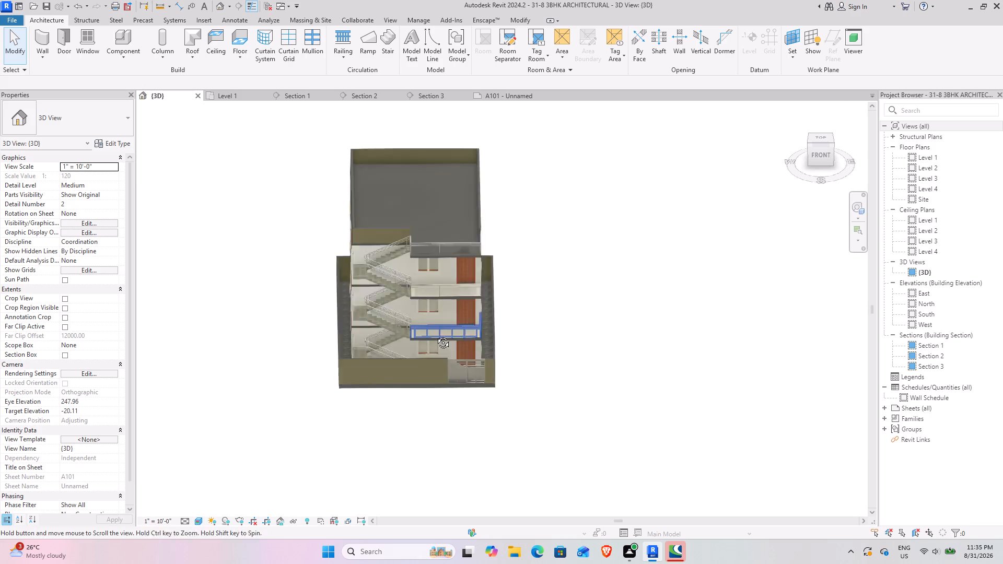
middle_click_drag(435, 335, 433, 315)
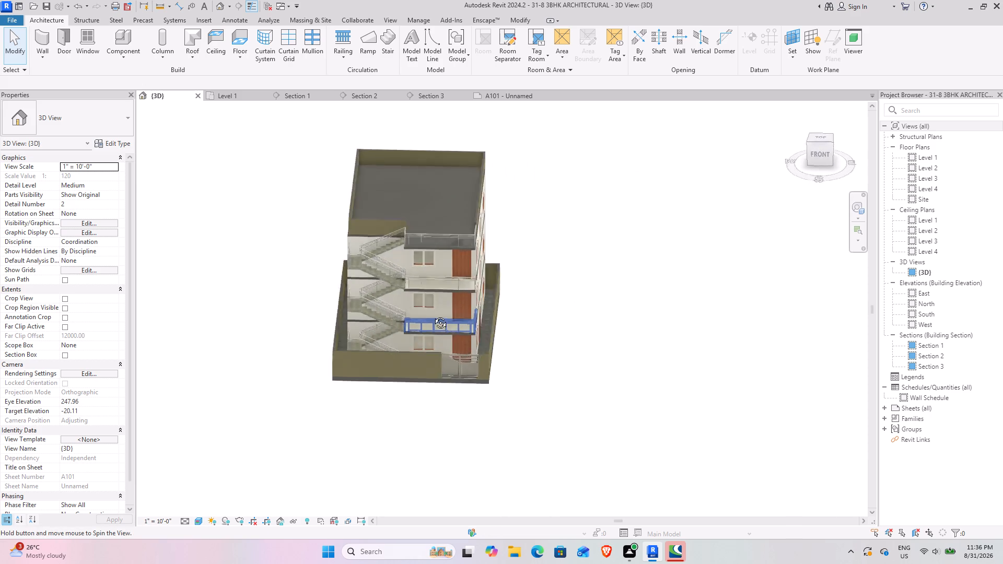
middle_click_drag(433, 315, 382, 297)
scroll(378, 293, "up", 6)
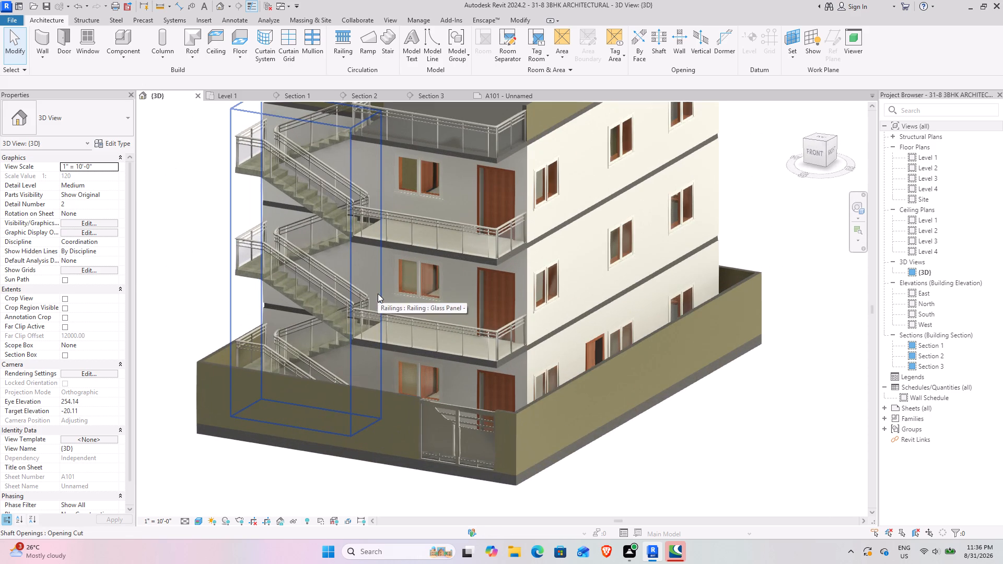
middle_click_drag(376, 292, 340, 231)
scroll(340, 231, "down", 8)
middle_click_drag(356, 267, 365, 392)
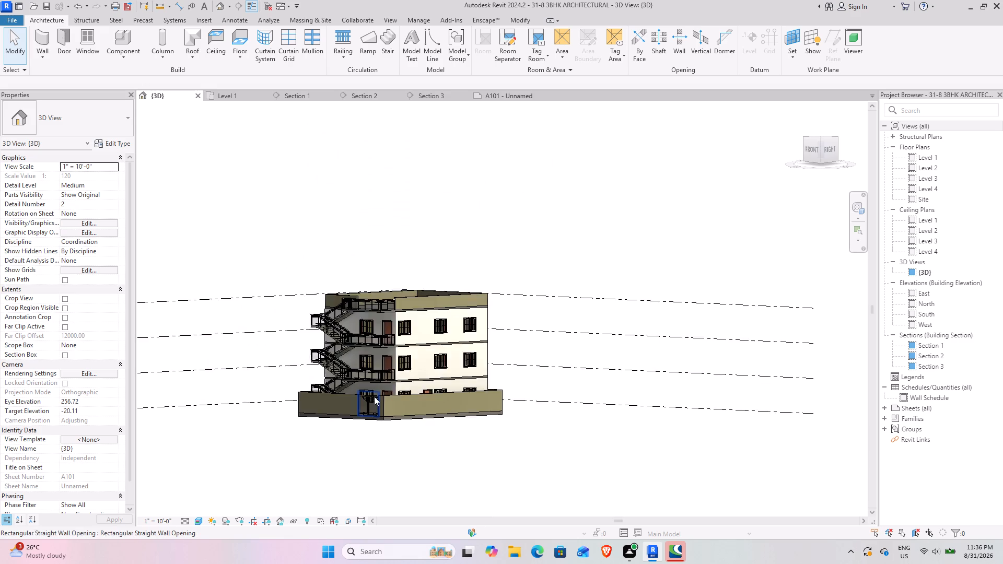
scroll(374, 396, "up", 7)
middle_click_drag(430, 368, 346, 390, "shift")
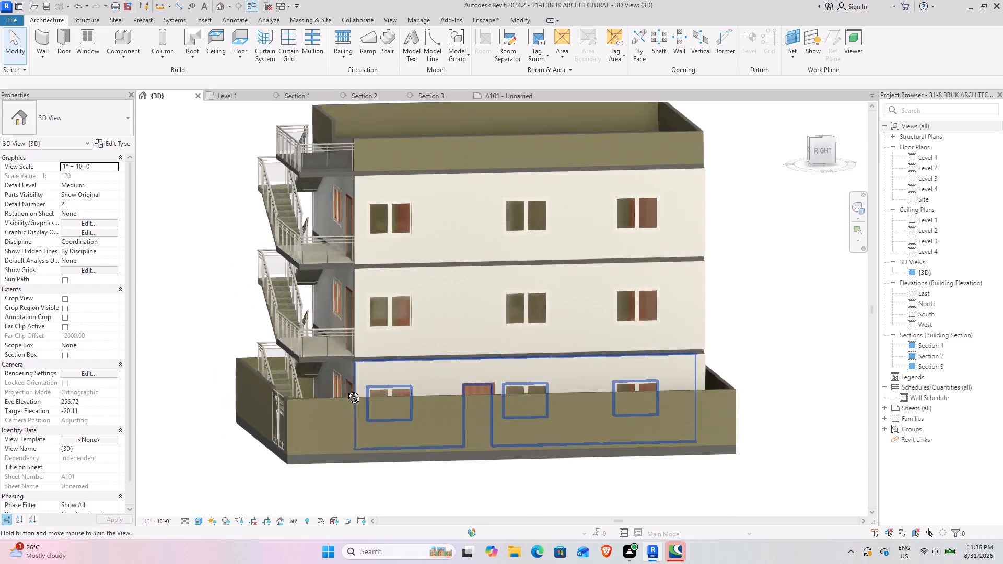
middle_click_drag(346, 390, 433, 512, "shift")
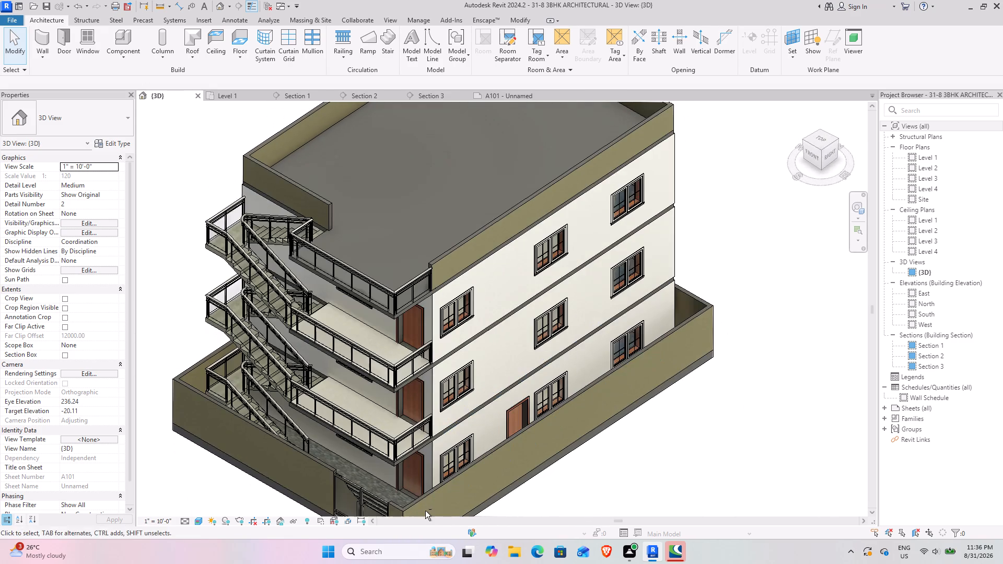
scroll(371, 475, "down", 3)
middle_click_drag(324, 457, 407, 303, "shift")
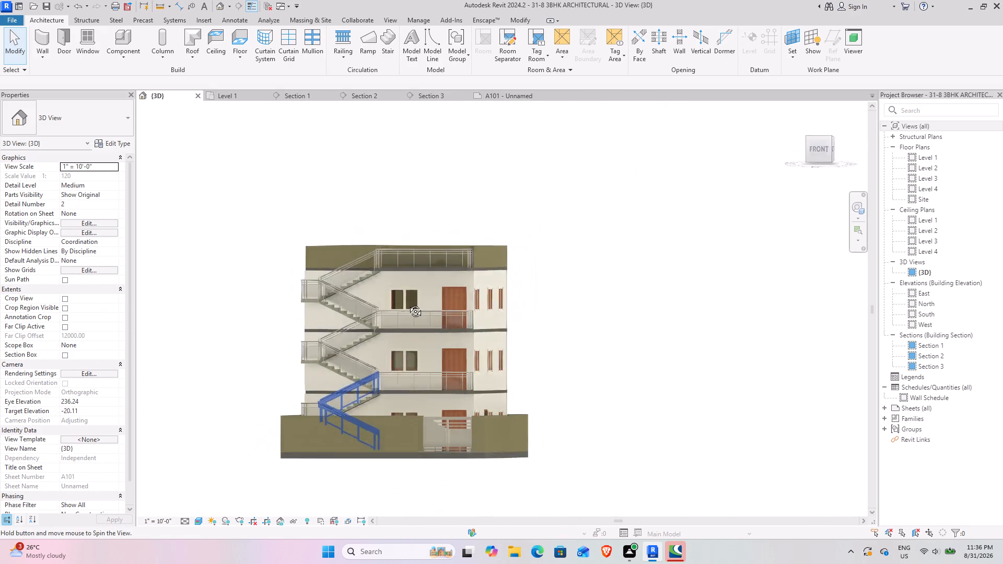
middle_click_drag(407, 303, 408, 340, "shift")
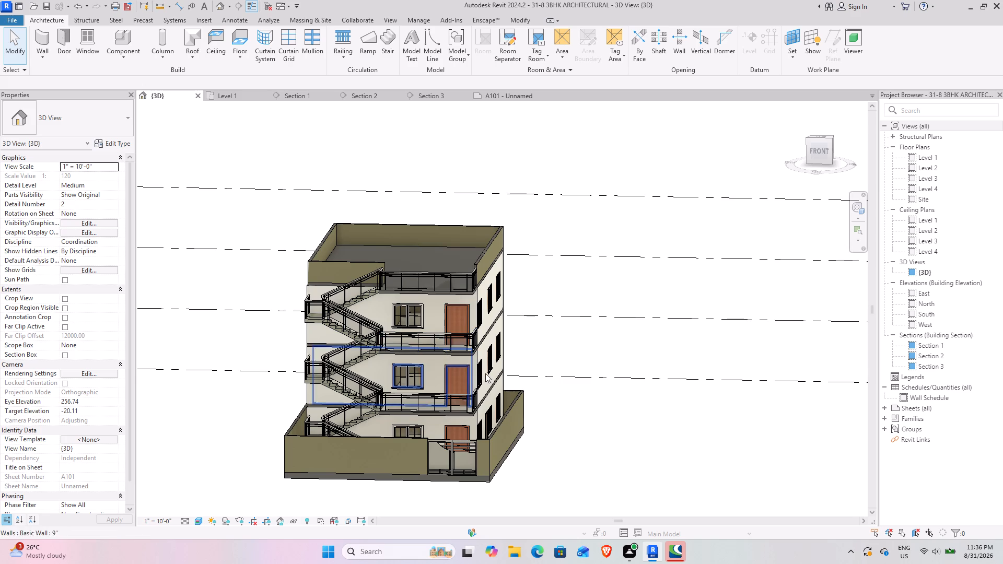
scroll(359, 299, "up", 3)
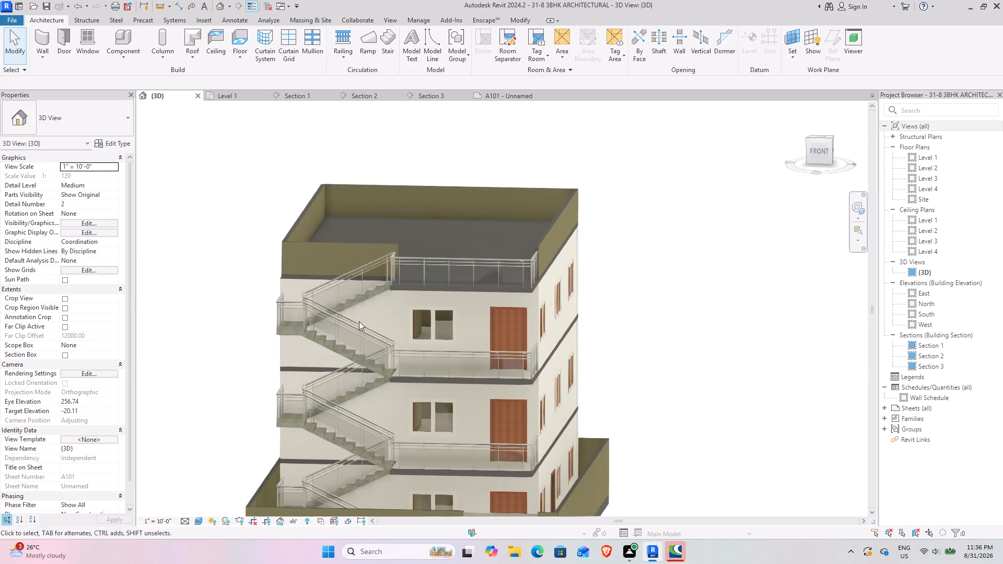
scroll(389, 339, "down", 3)
middle_click_drag(365, 365, 429, 307, "shift")
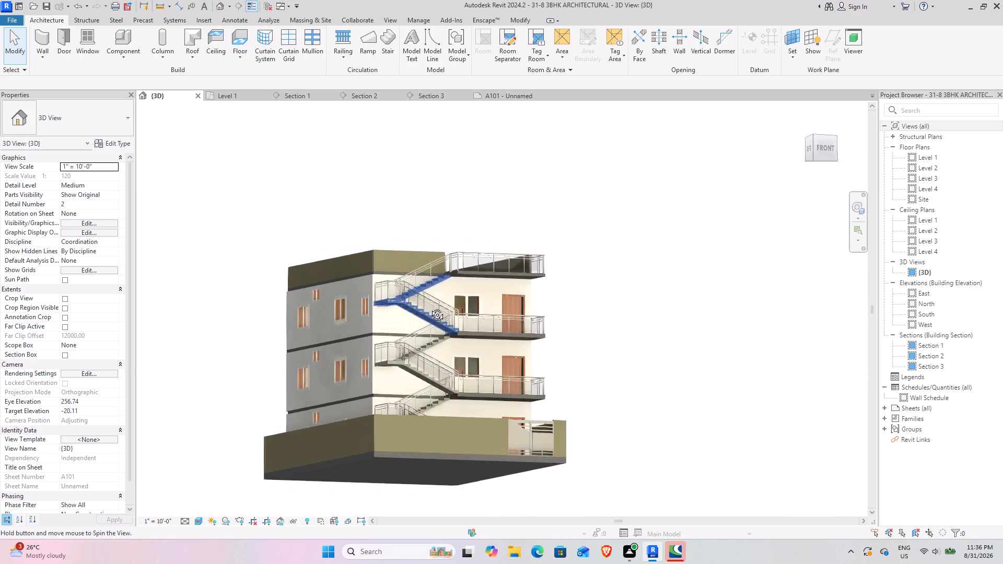
middle_click_drag(429, 307, 402, 358, "shift")
scroll(410, 298, "up", 3)
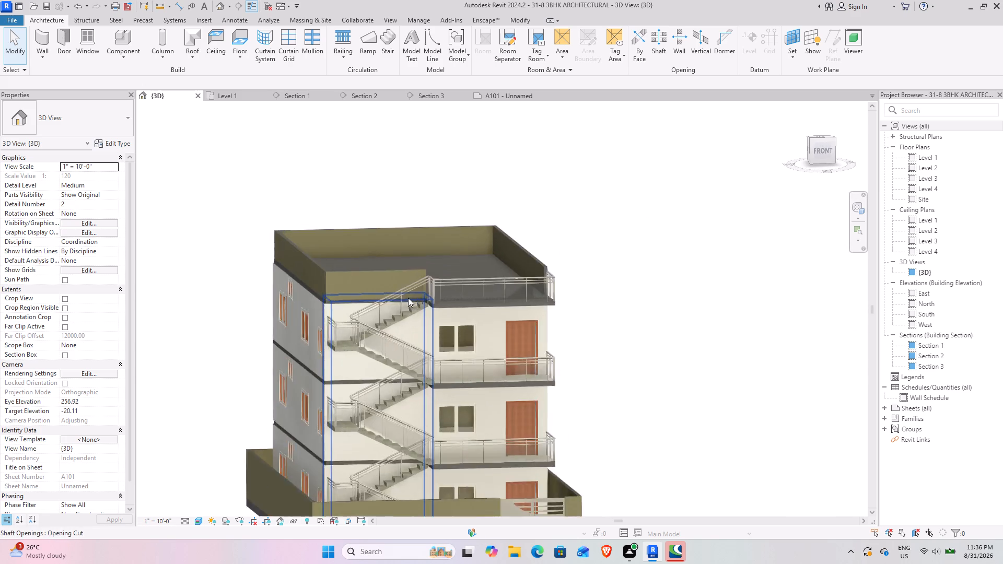
scroll(408, 298, "up", 4)
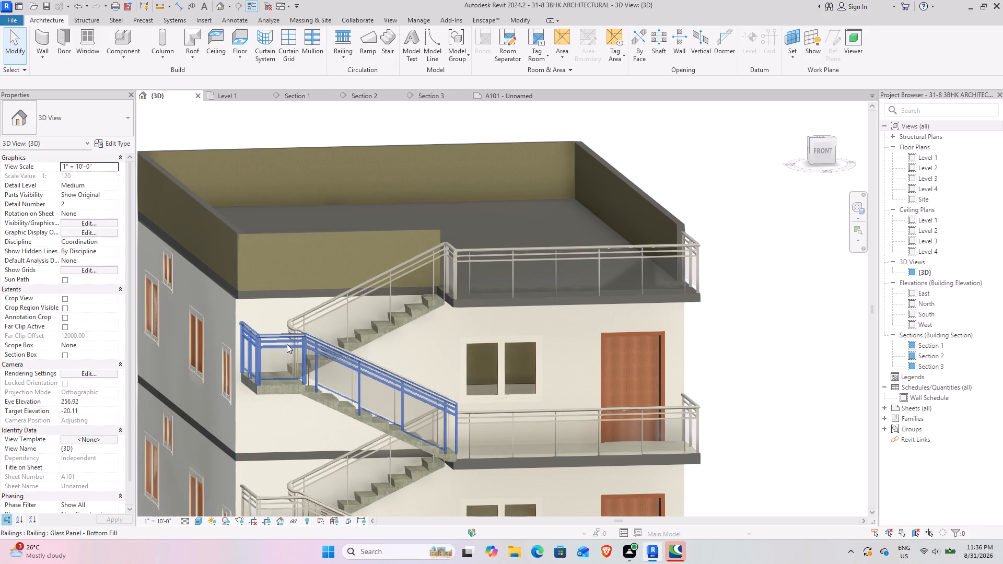
scroll(280, 345, "down", 8)
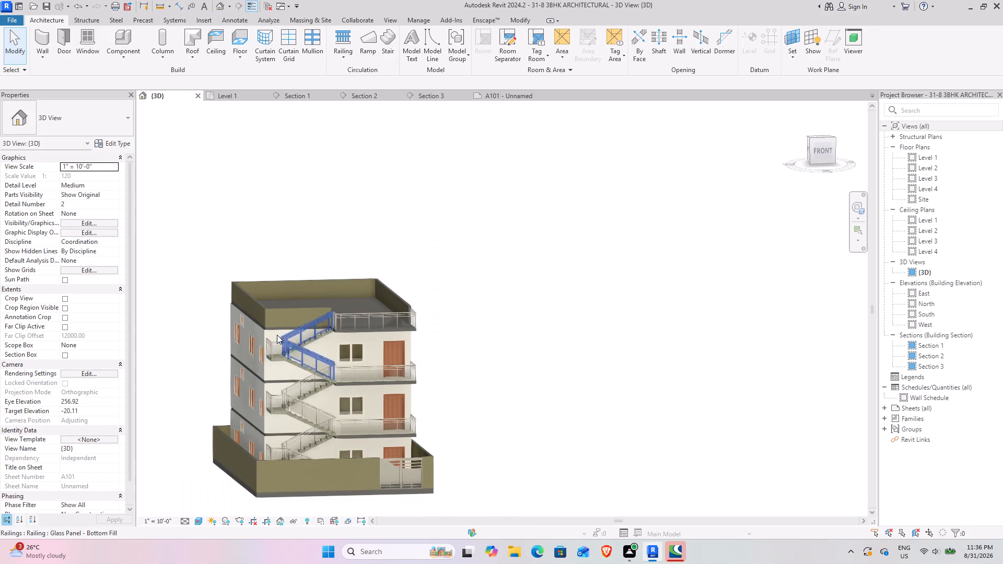
middle_click_drag(277, 331, 349, 243)
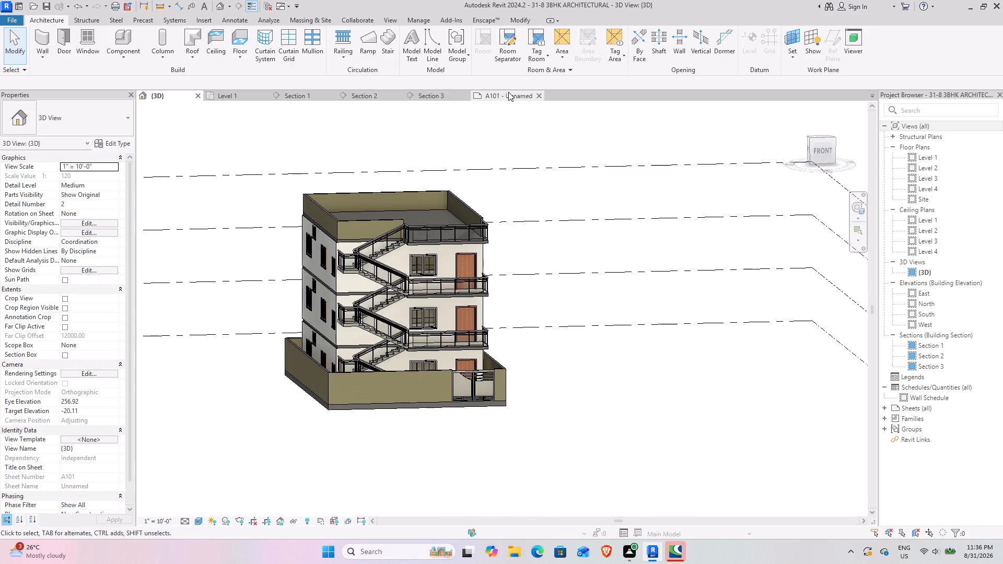
Examine the whole building's front balconies, exterior staircase and side facade from several angles in the 3D view.
left_click_drag(825, 139, 654, 178)
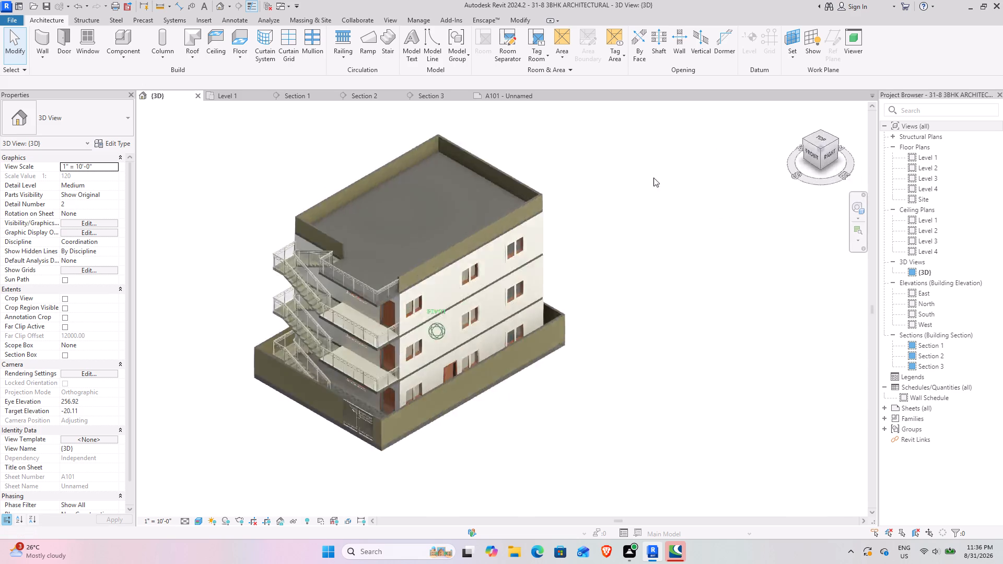
left_click_drag(654, 178, 167, 500)
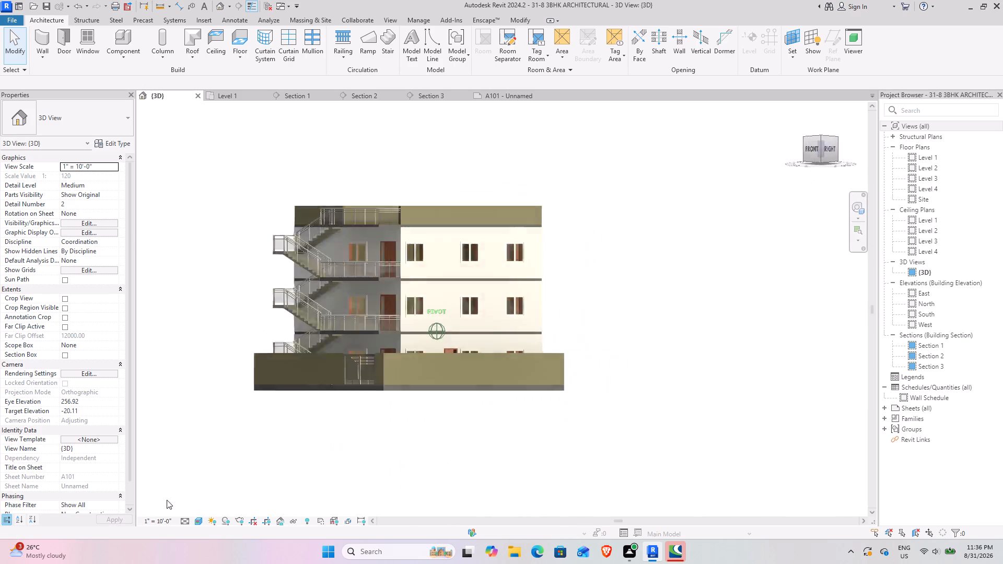
left_click_drag(167, 500, 414, 211)
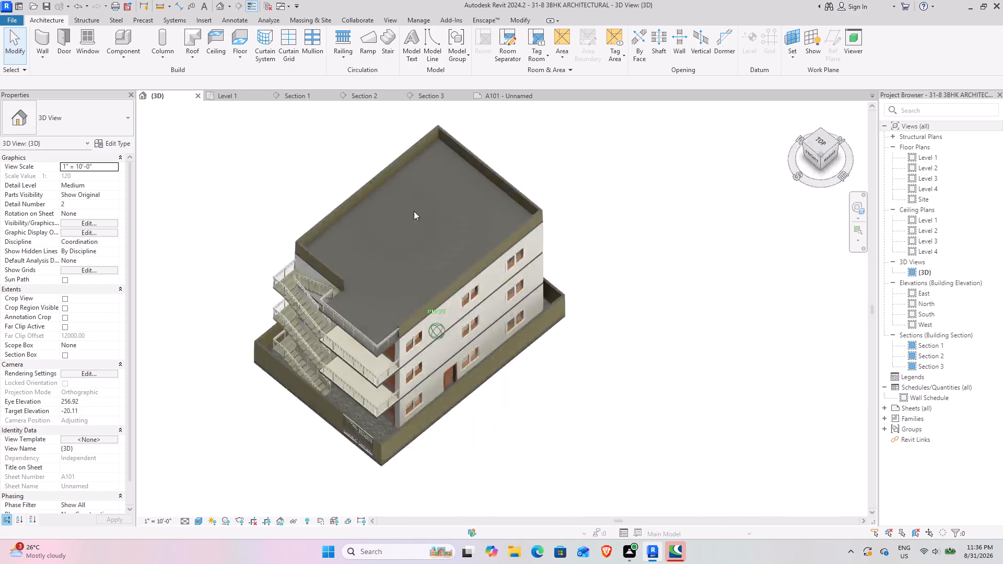
left_click_drag(414, 211, 476, 127)
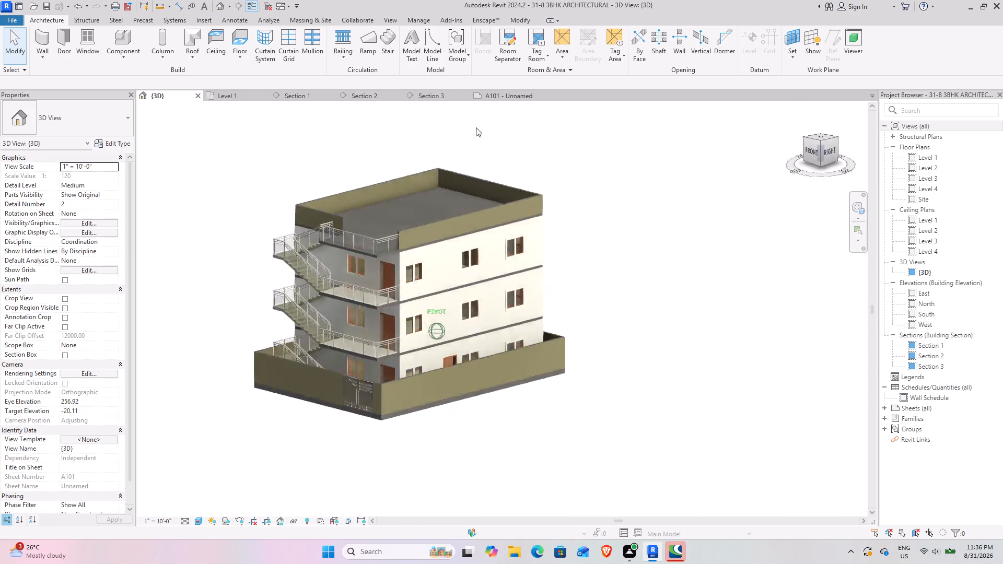
left_click_drag(476, 127, 575, 130)
scroll(358, 379, "up", 6)
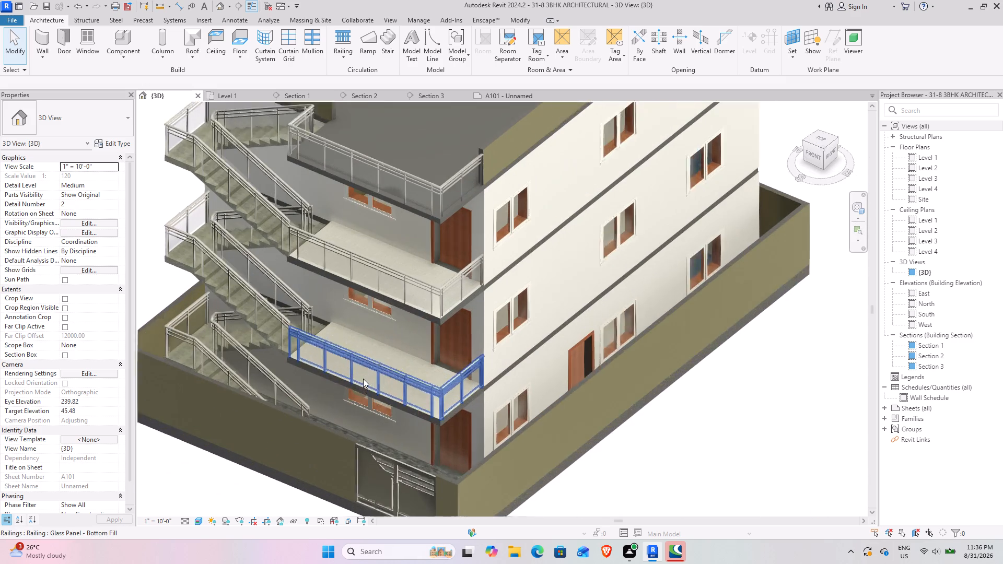
scroll(363, 379, "up", 1)
scroll(377, 455, "down", 4)
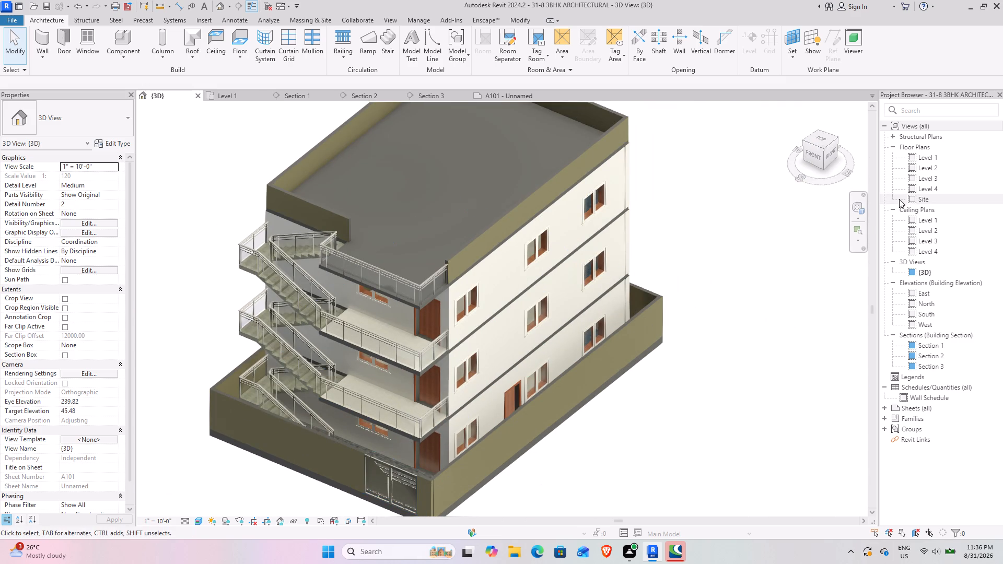
left_click_drag(809, 143, 836, 505)
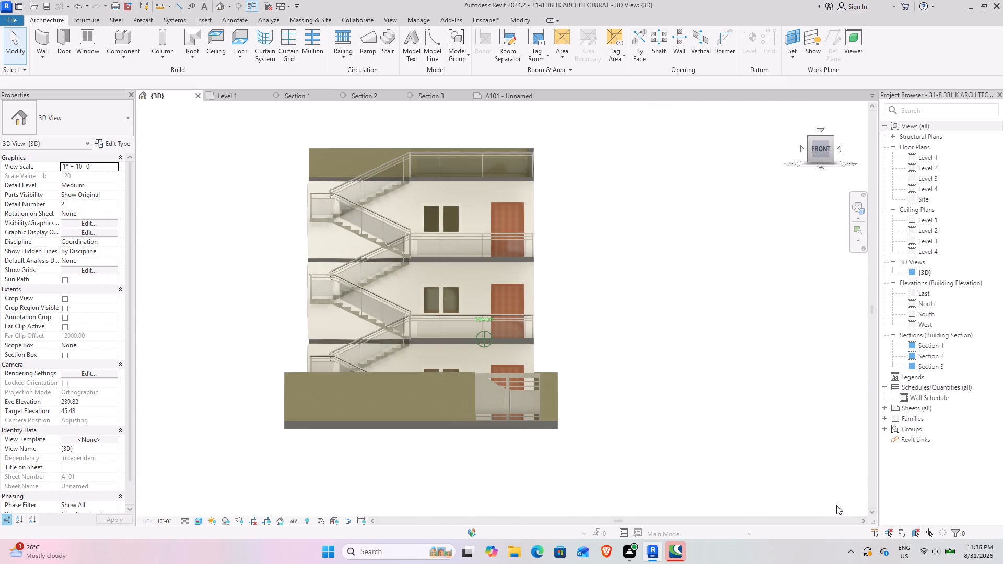
left_click_drag(836, 505, 753, 245)
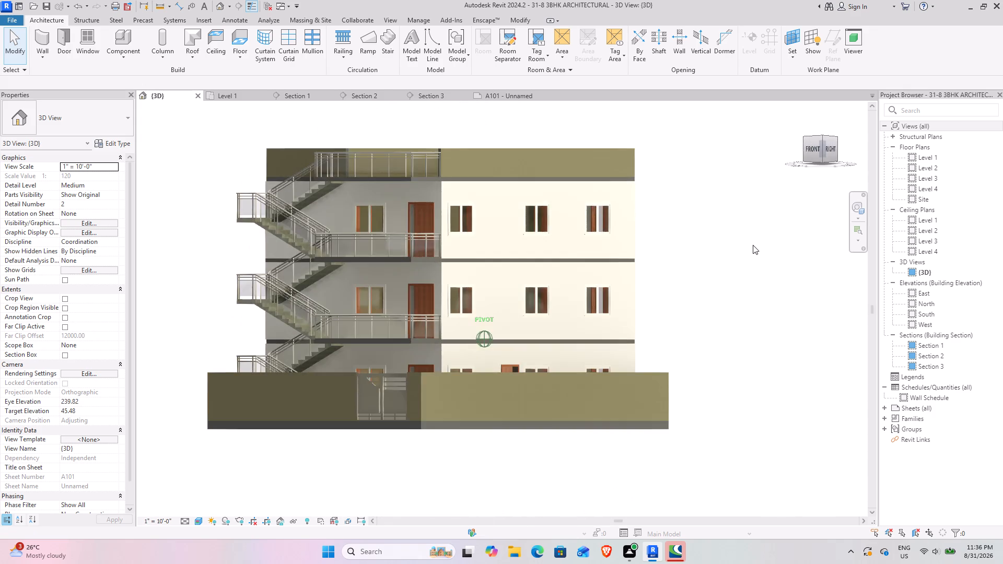
left_click_drag(753, 245, 705, 273)
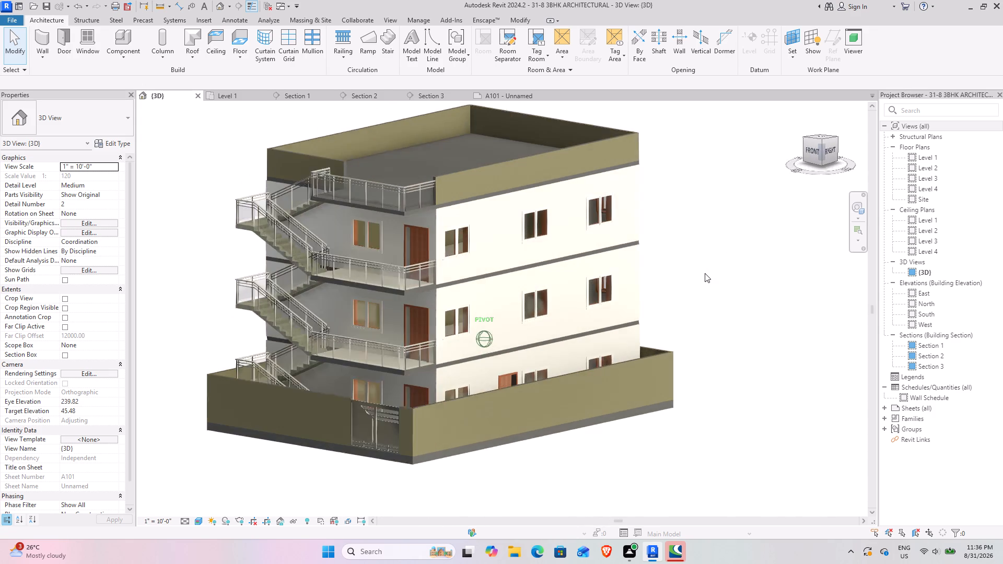
left_click_drag(705, 273, 703, 260)
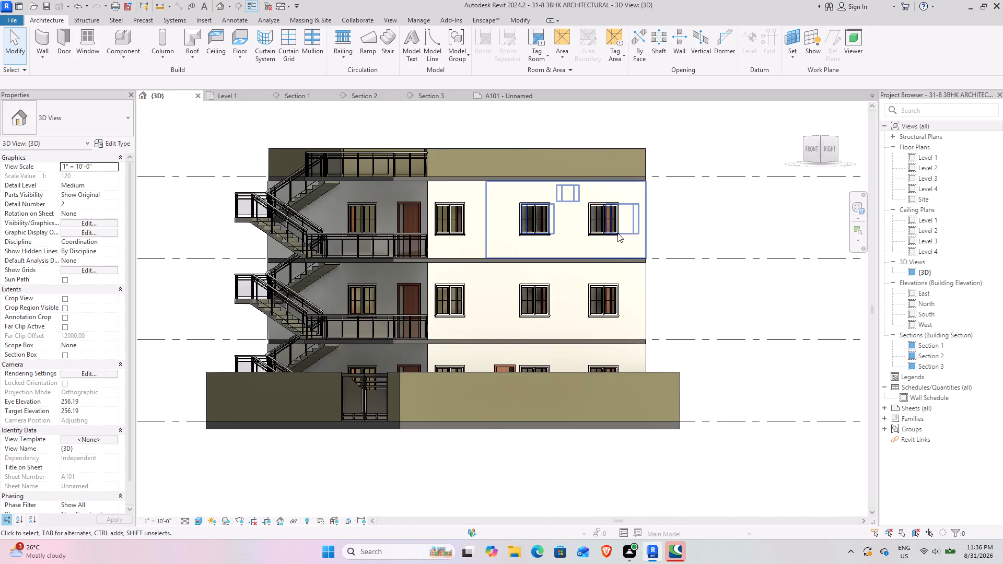
scroll(626, 416, "down", 3)
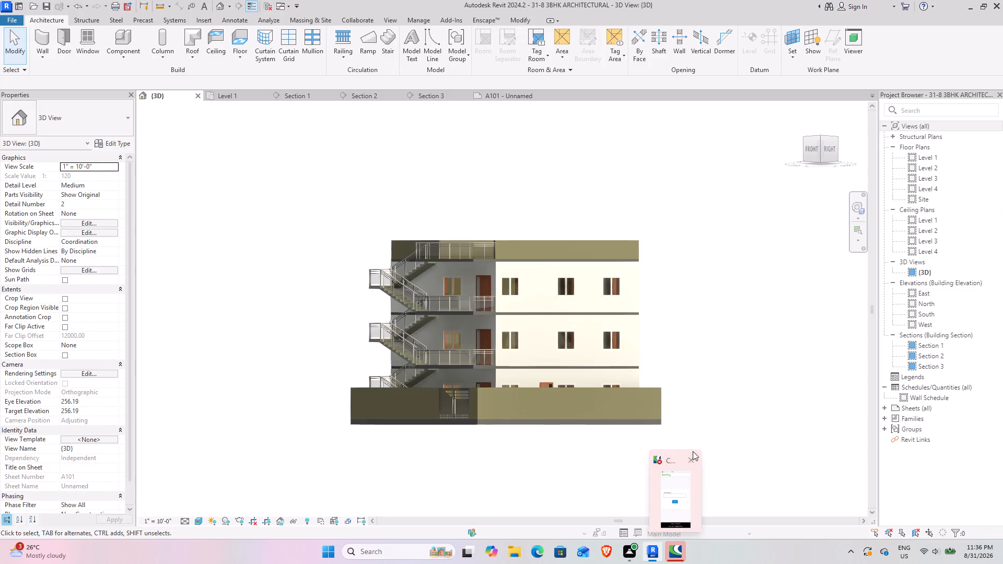
Close the Bentley CONNECTION Client sign-in window.
left_click(693, 451)
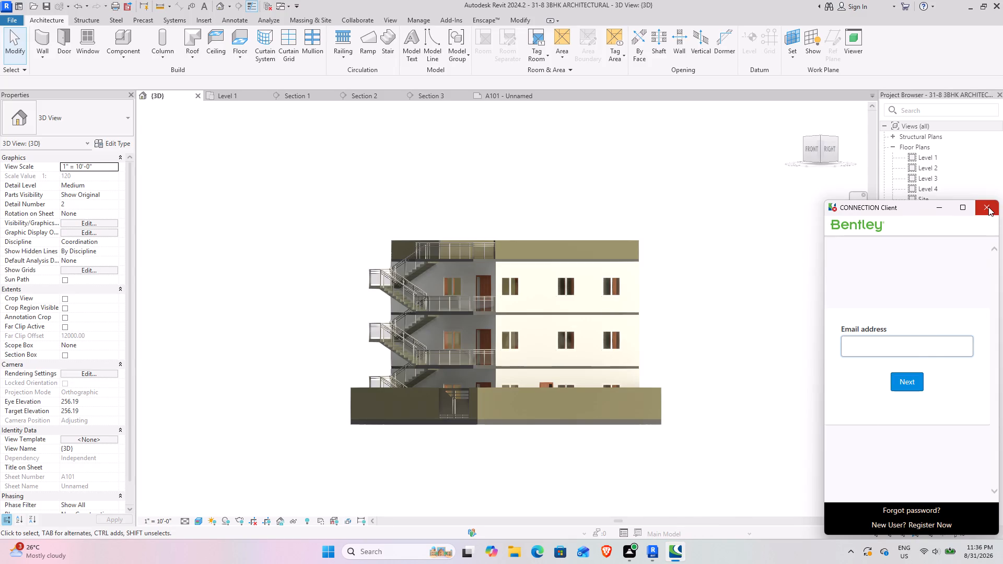
left_click(988, 207)
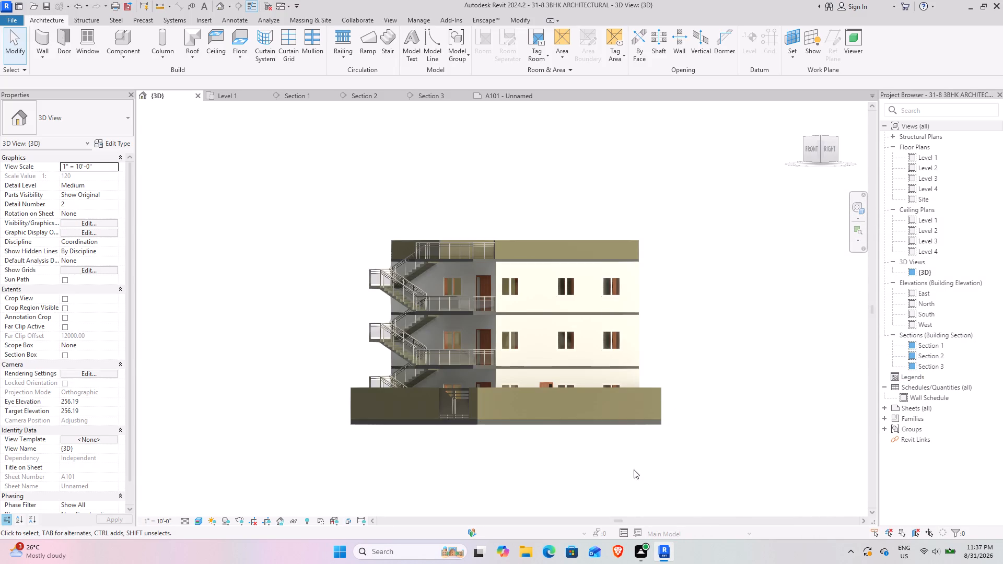
Inspect the balcony floors, railings, roof parapet, underside and window facades by orbiting around the building.
scroll(455, 316, "up", 7)
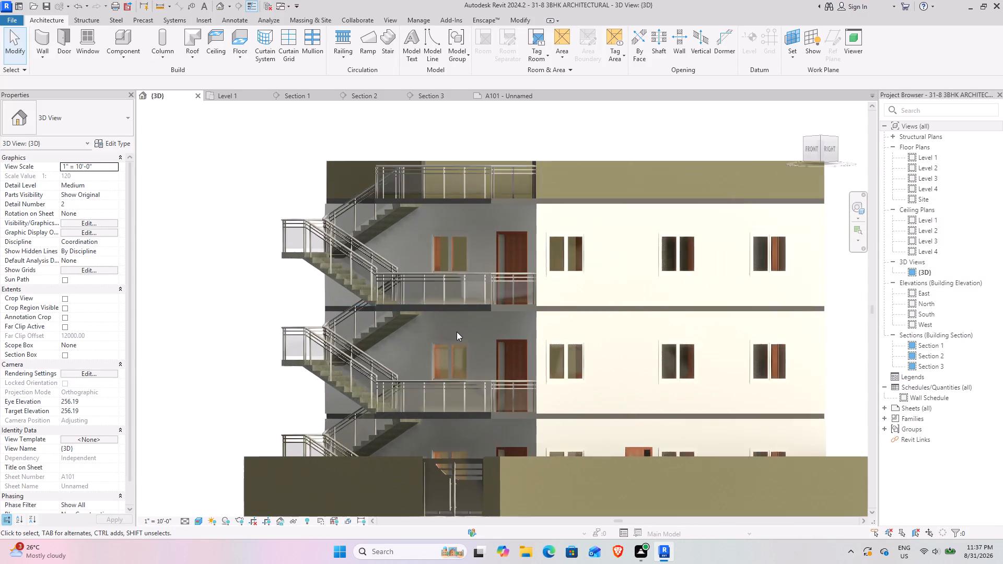
left_click_drag(813, 141, 804, 193)
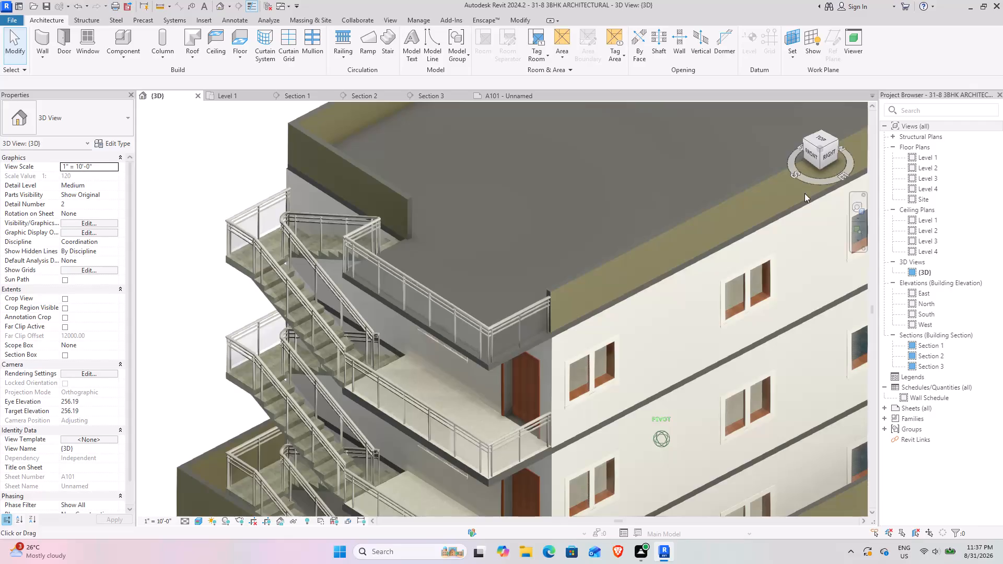
left_click_drag(804, 193, 820, 213)
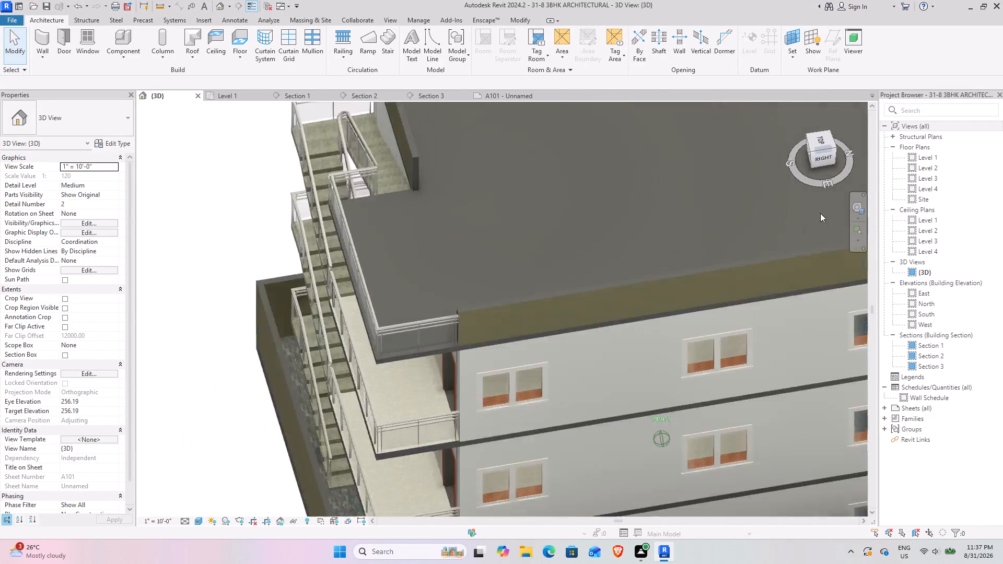
left_click_drag(820, 213, 714, 146)
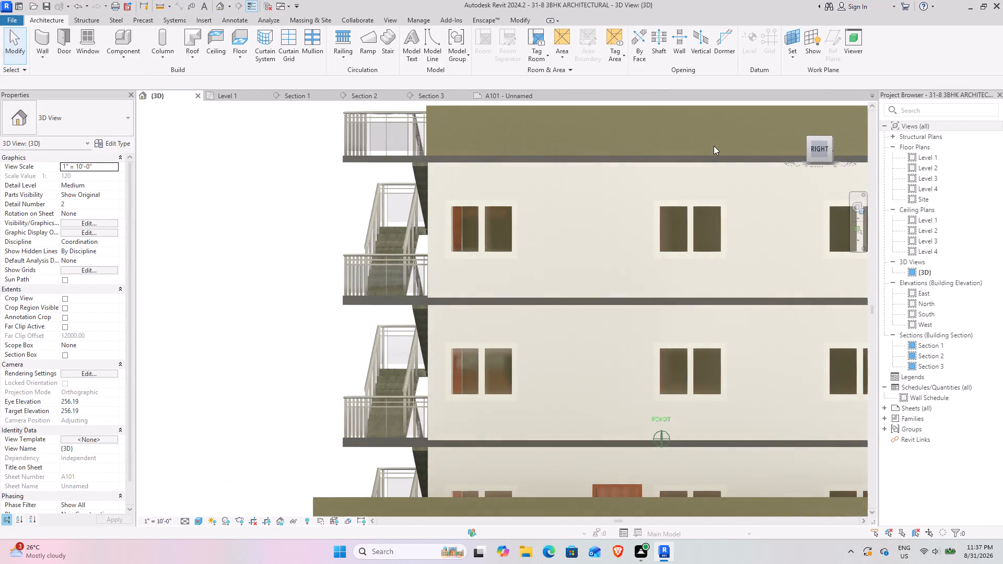
left_click_drag(714, 146, 525, 511)
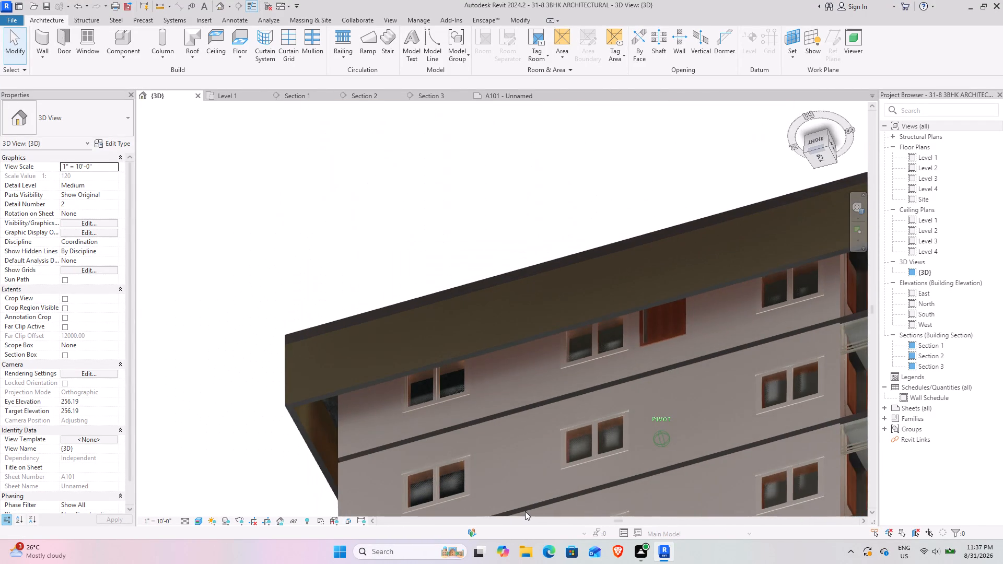
left_click_drag(525, 511, 332, 172)
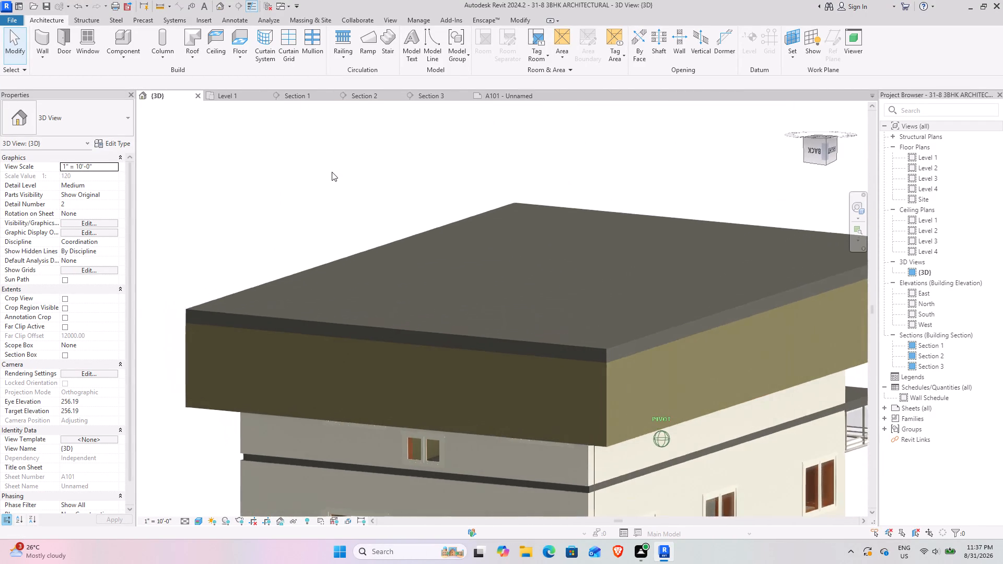
left_click_drag(332, 172, 326, 397)
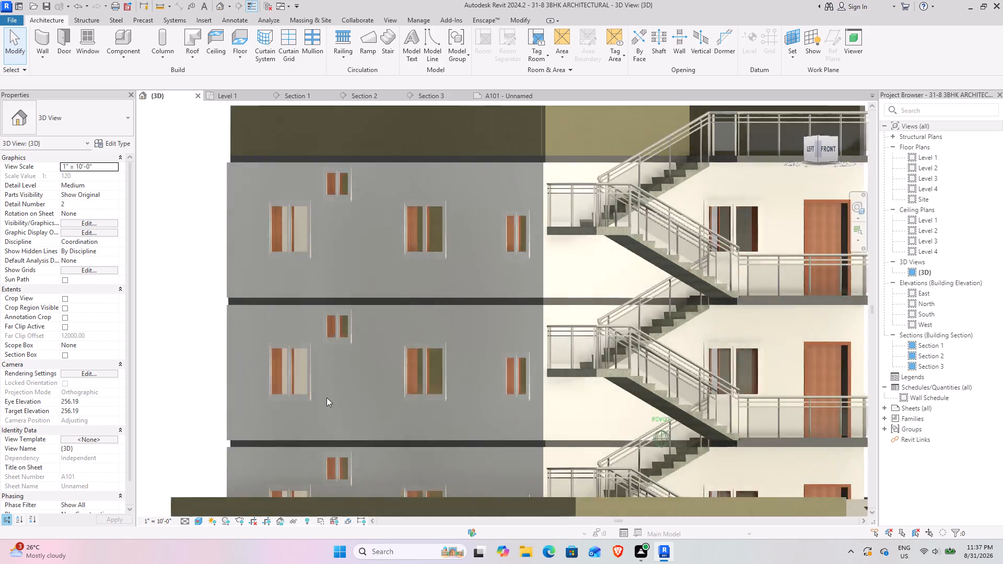
left_click_drag(326, 397, 160, 380)
scroll(904, 76, "down", 4)
scroll(520, 189, "down", 5)
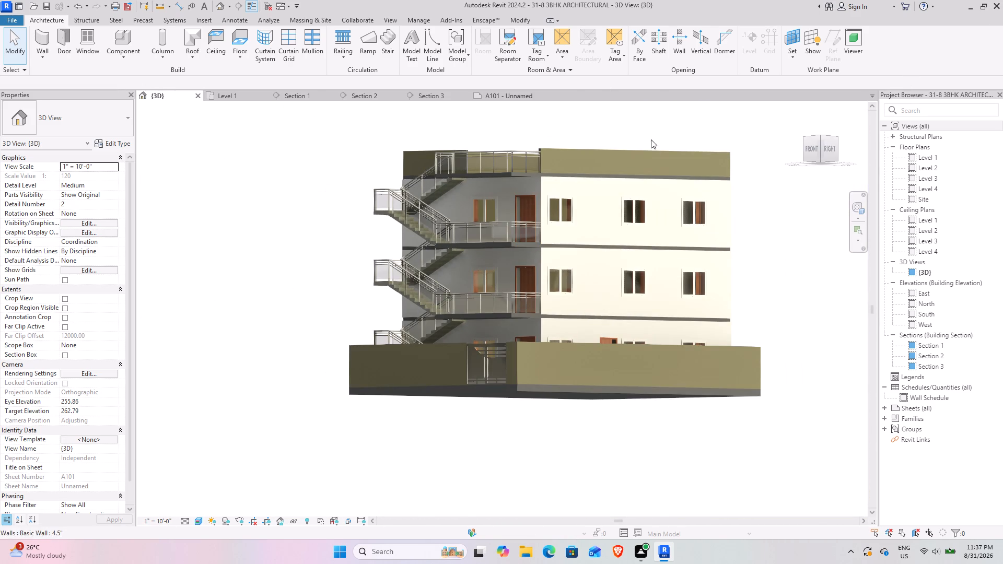
Launch Navisworks Manage 2024.
left_click(375, 546)
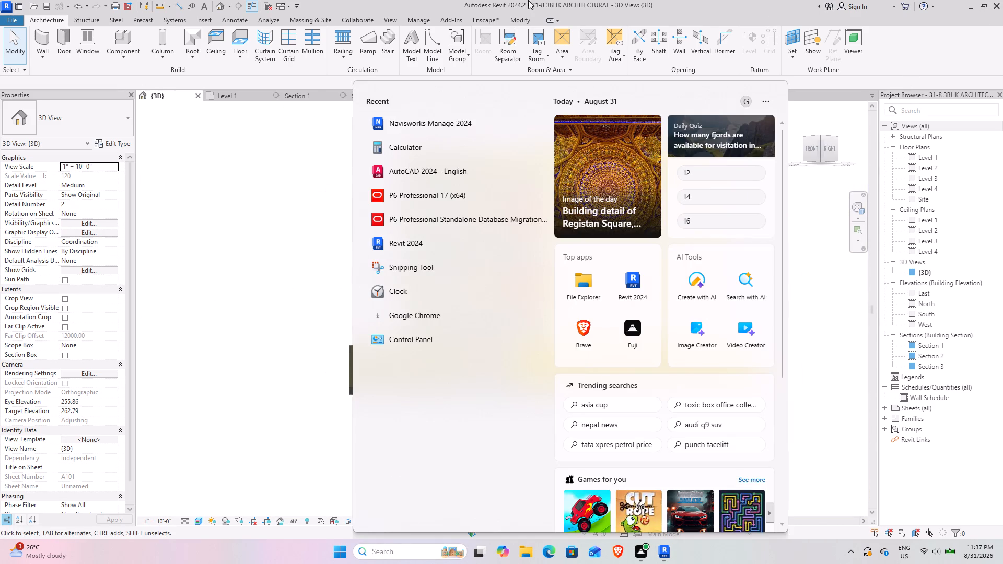
left_click(424, 121)
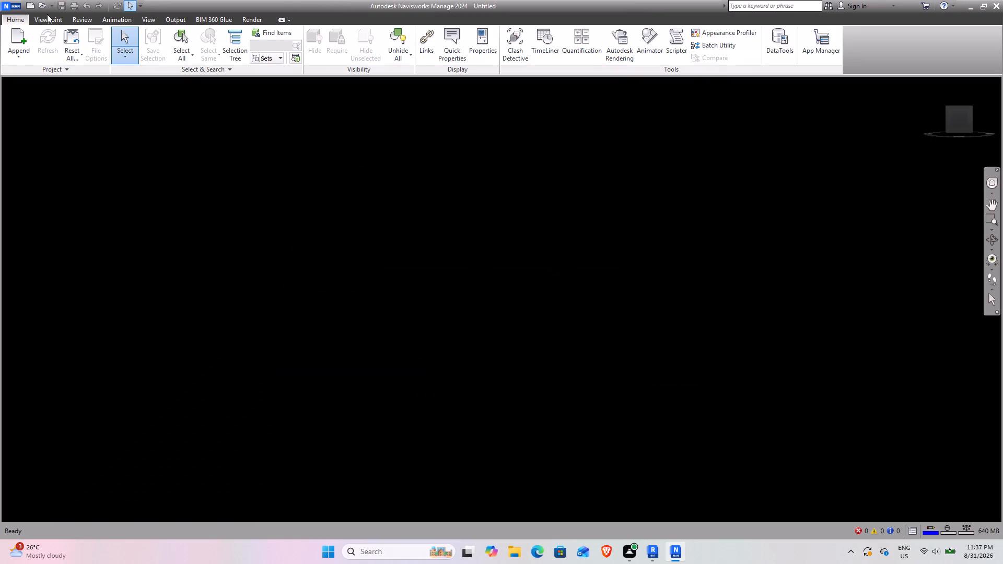
Append the Revit project 31-8 3BHK ARCHITECTURAL from the user's home folder to the empty Navisworks scene.
left_click(25, 42)
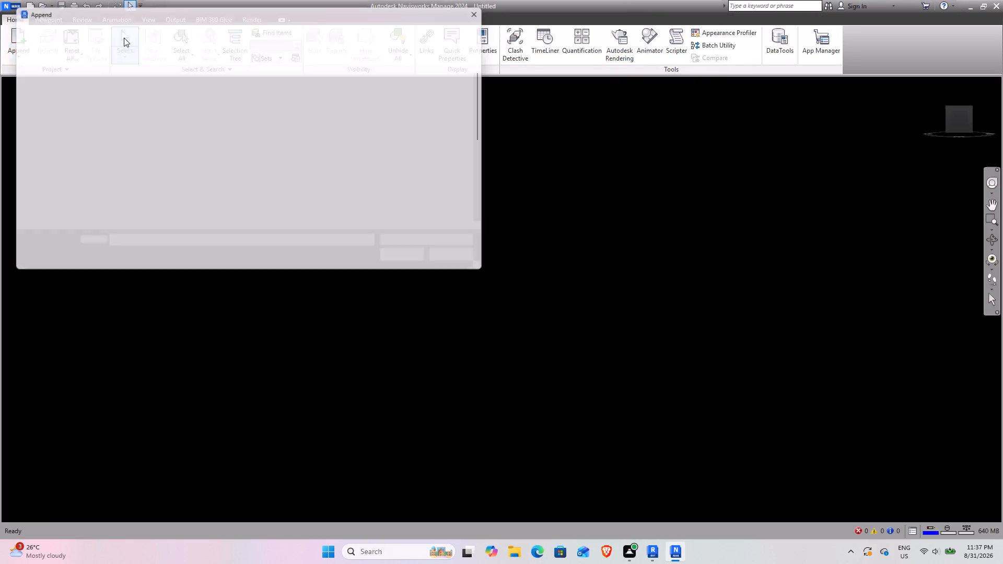
scroll(151, 155, "down", 2)
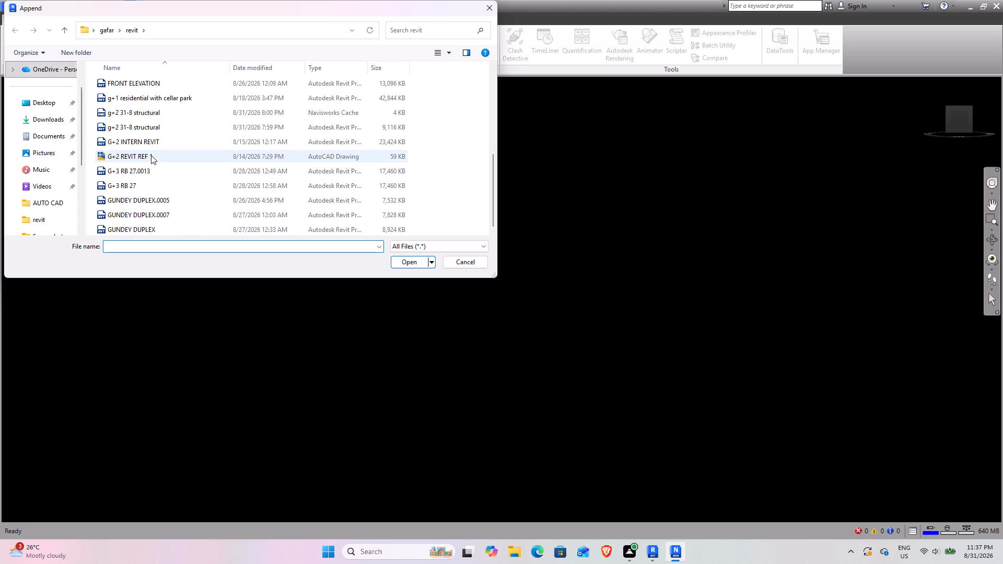
scroll(151, 155, "down", 5)
left_click(105, 28)
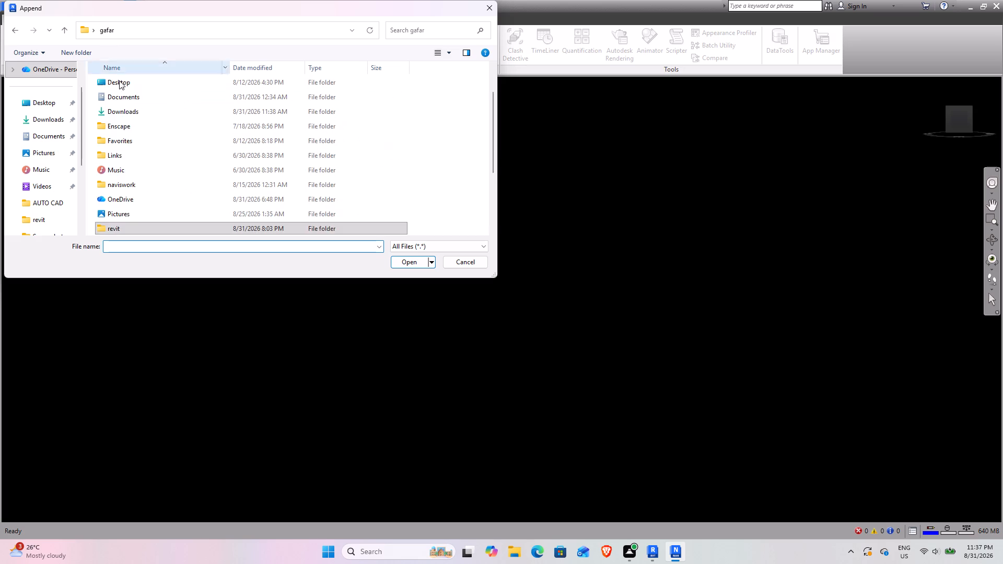
scroll(153, 158, "down", 4)
left_click(159, 217)
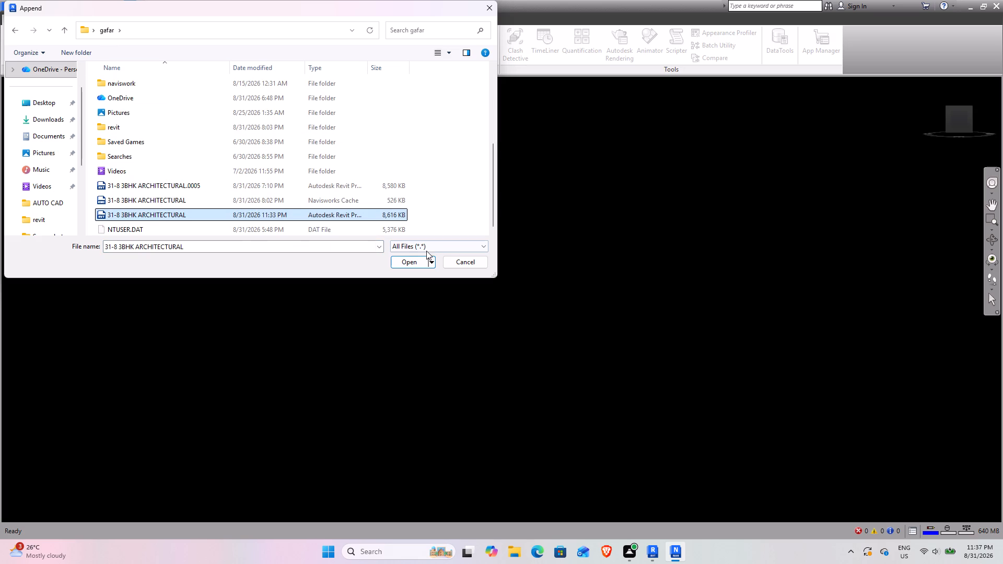
left_click(406, 261)
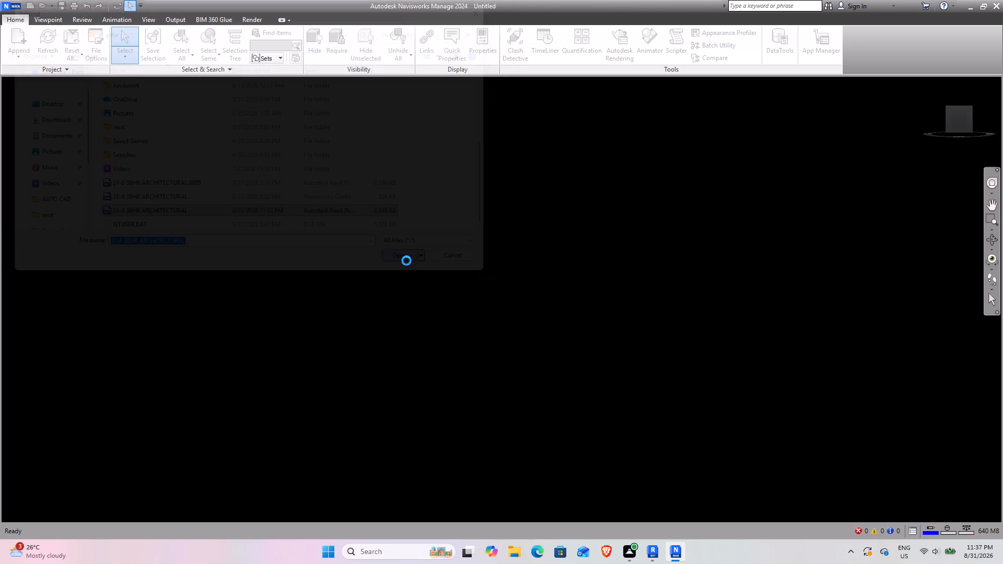
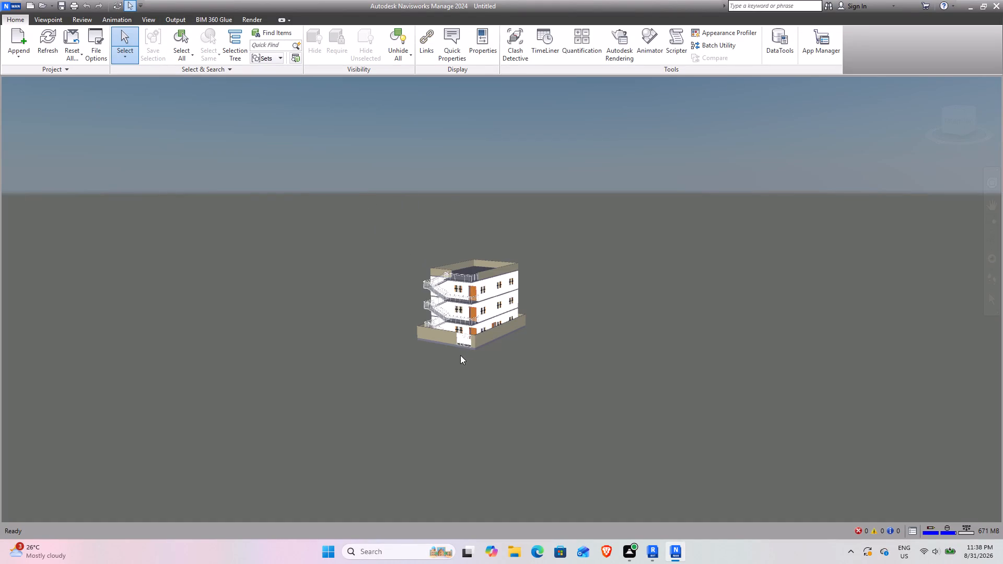
Inspect the appended building's external staircase, balconies and boundary wall up close from its stair side.
scroll(468, 277, "up", 11)
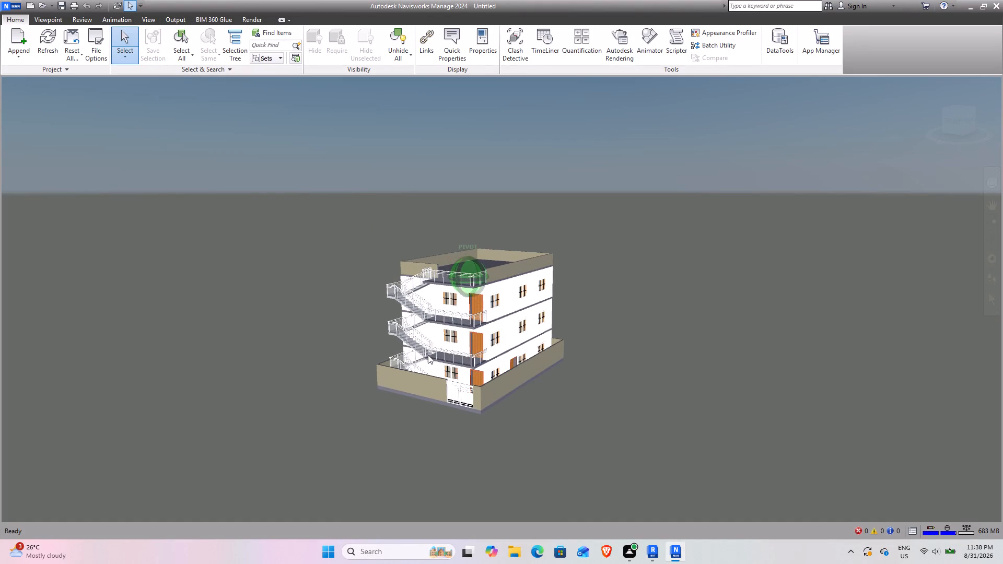
scroll(428, 355, "up", 2)
middle_click_drag(433, 343, 537, 339, "shift")
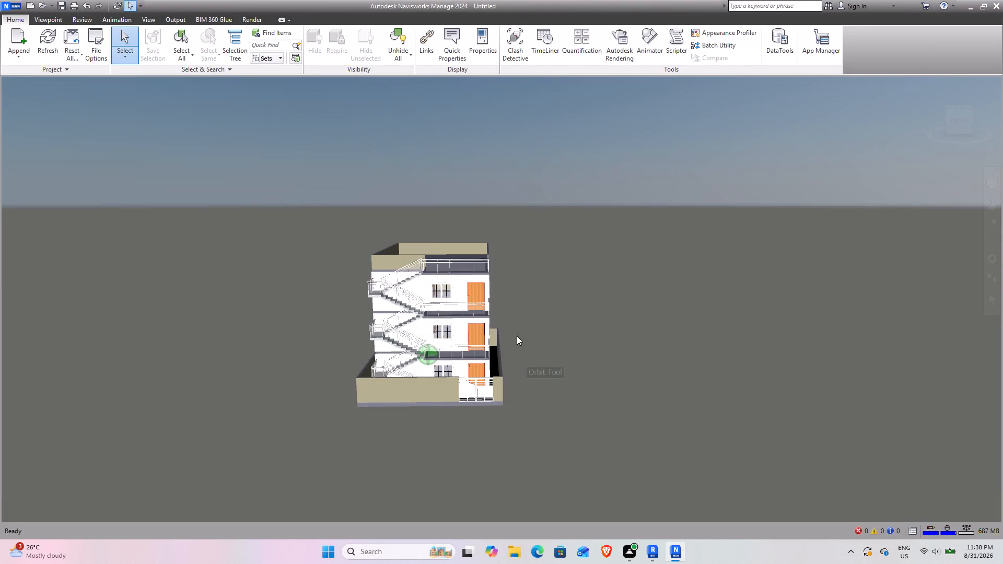
scroll(473, 331, "up", 6)
scroll(396, 342, "down", 3)
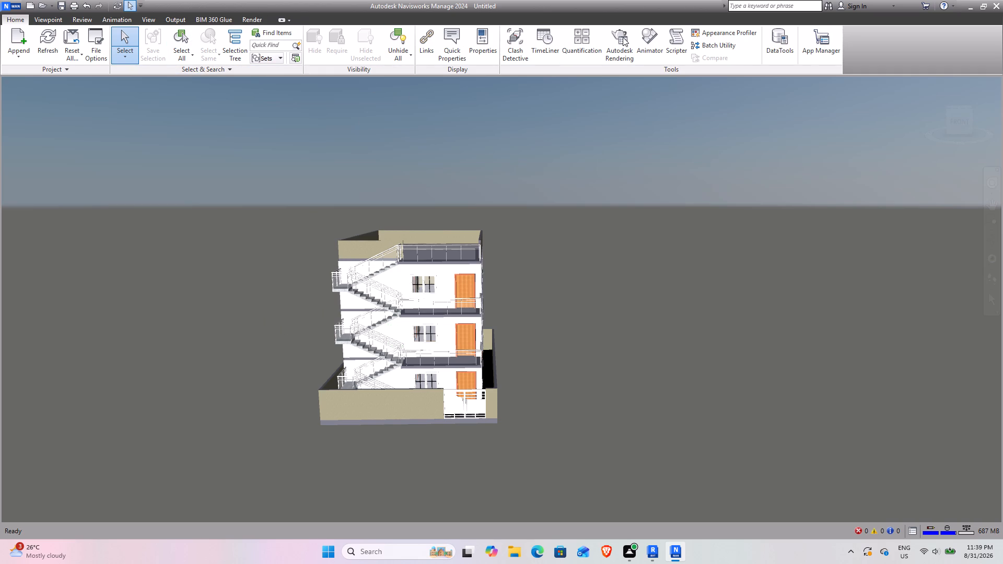
Open TimeLiner and add one new construction task, keeping its default name.
left_click(542, 44)
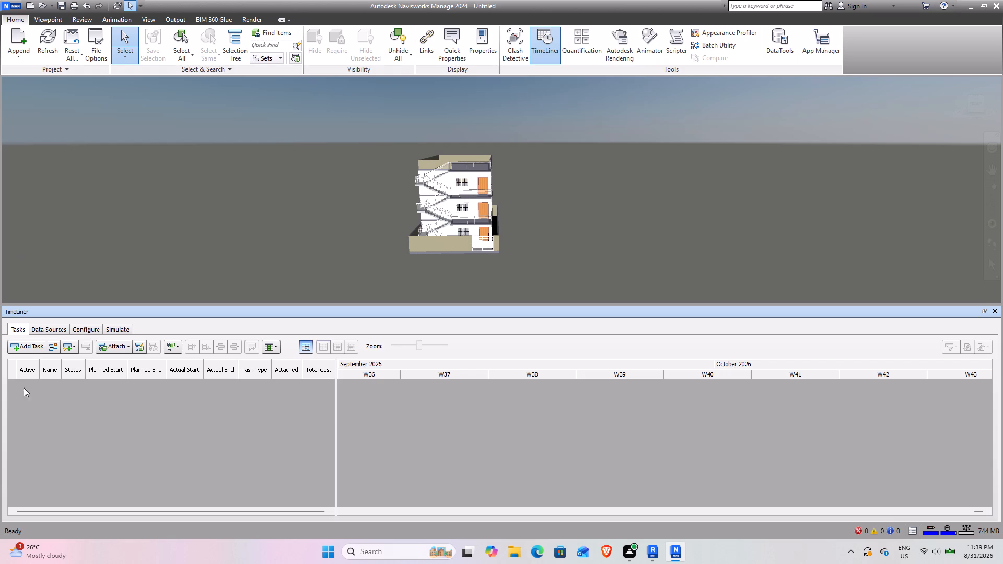
left_click(28, 343)
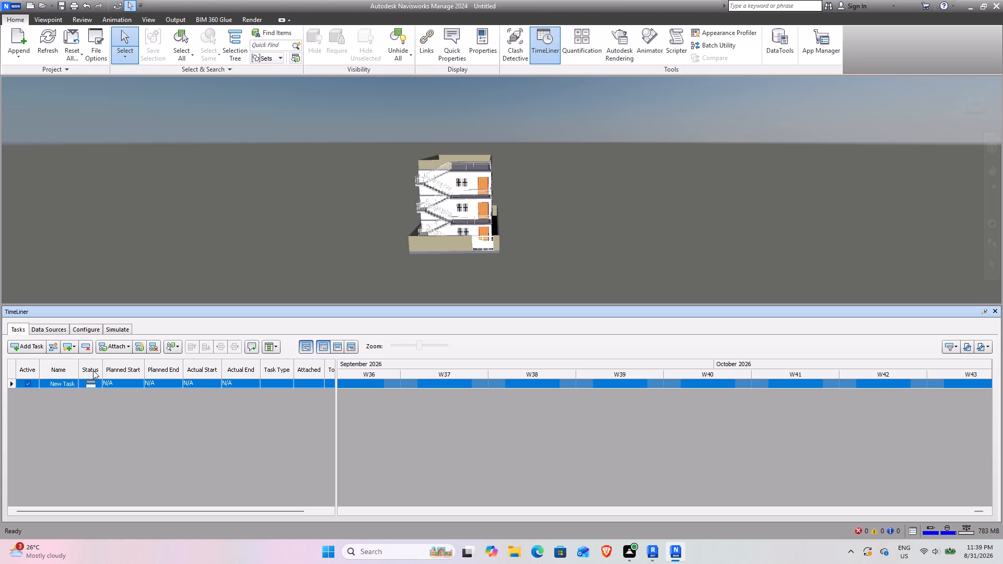
scroll(42, 383, "up", 2)
left_click(70, 383)
left_click(305, 156)
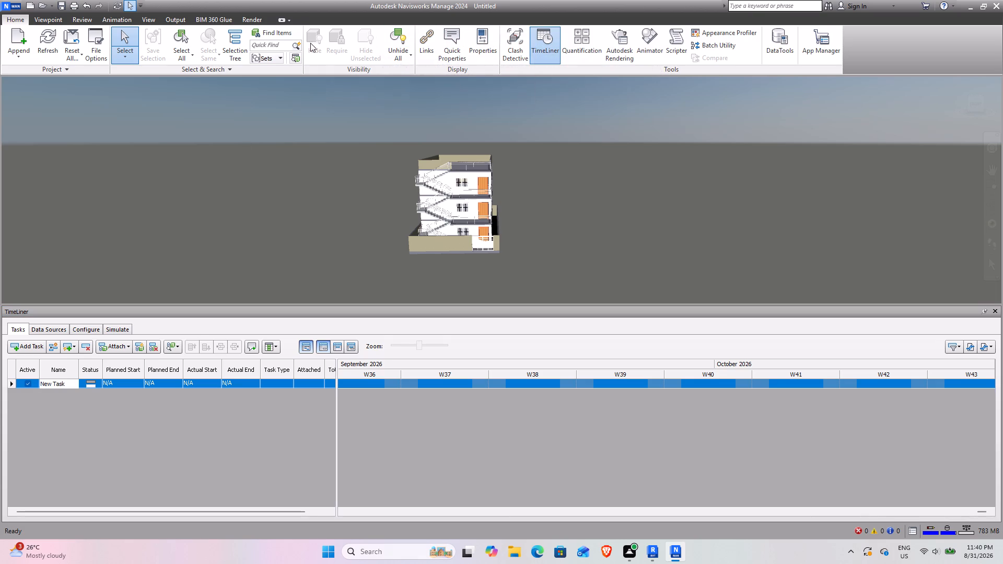
Examine the Selection Tree of the architectural model, covering the No level group, Level 1 categories and its Generic Models.
left_click(244, 44)
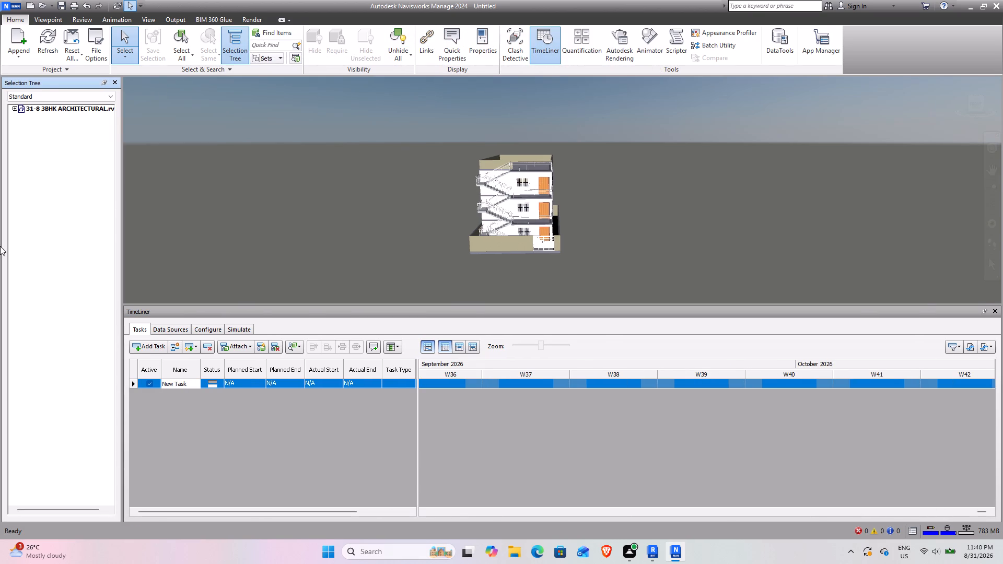
left_click(71, 111)
left_click(71, 111)
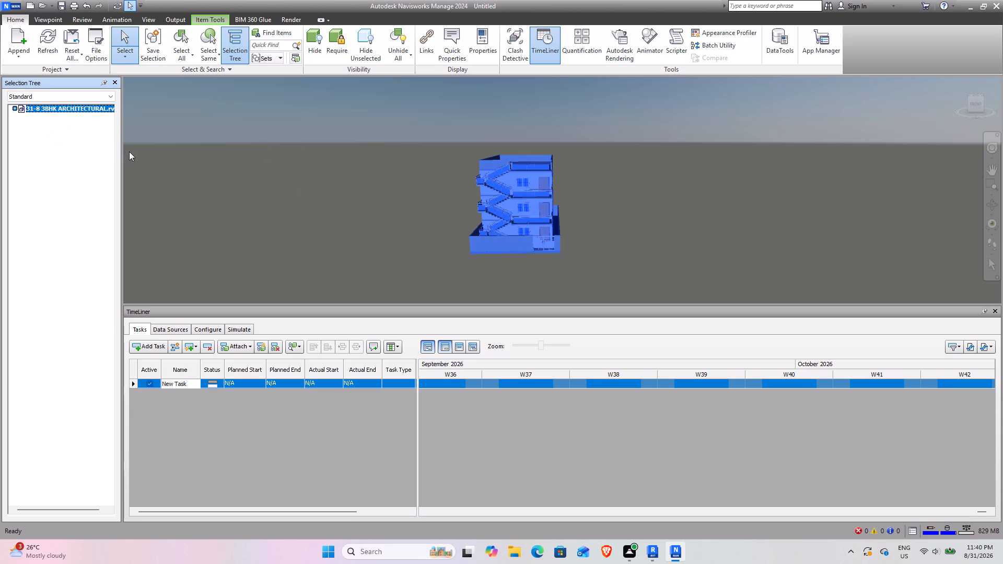
left_click_drag(122, 155, 139, 155)
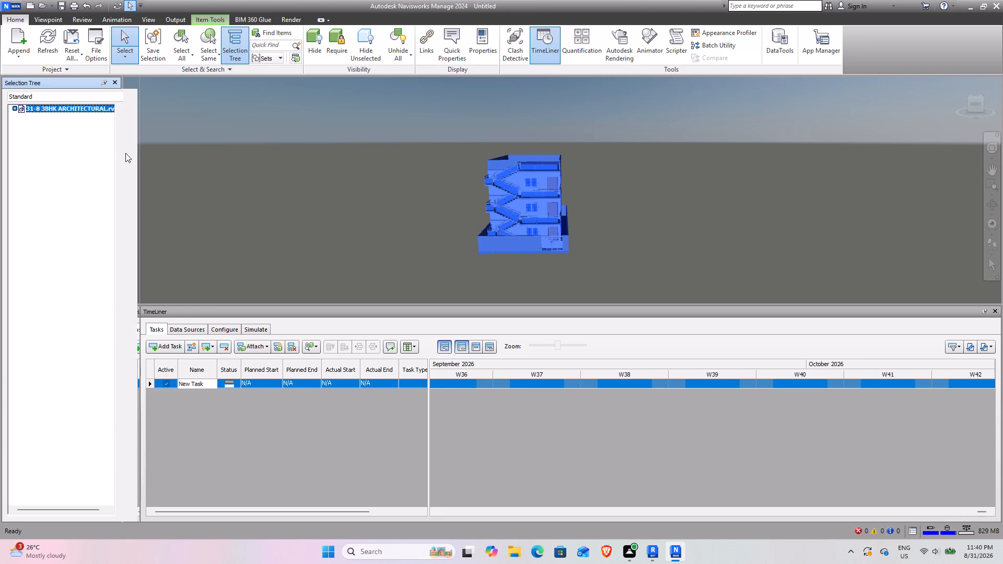
left_click(91, 140)
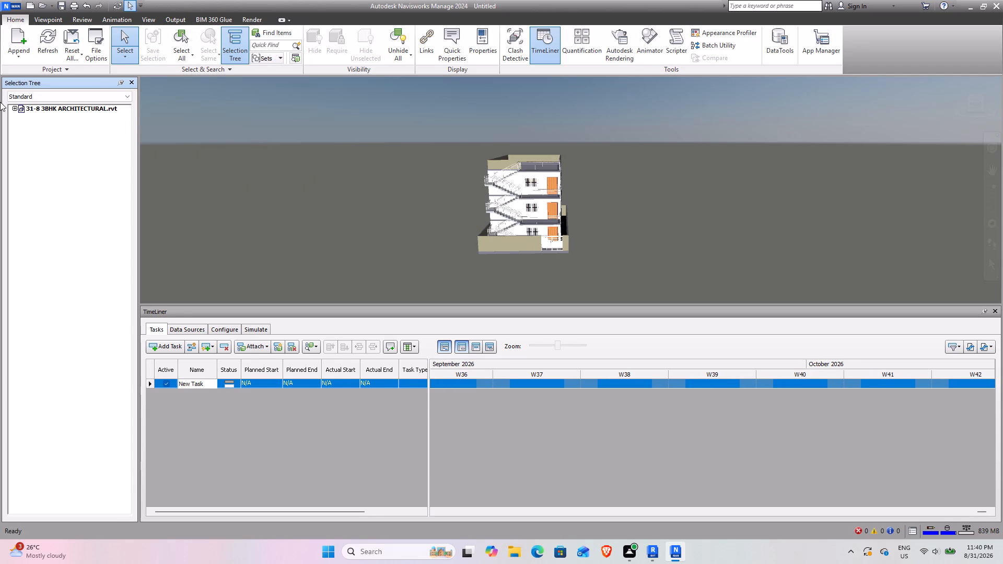
left_click(14, 109)
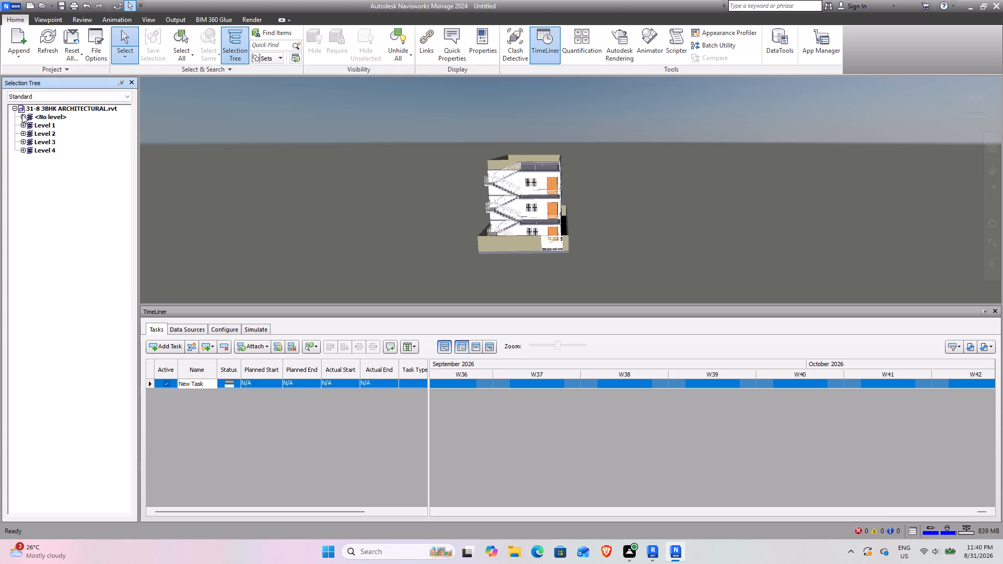
left_click(22, 114)
left_click(22, 143)
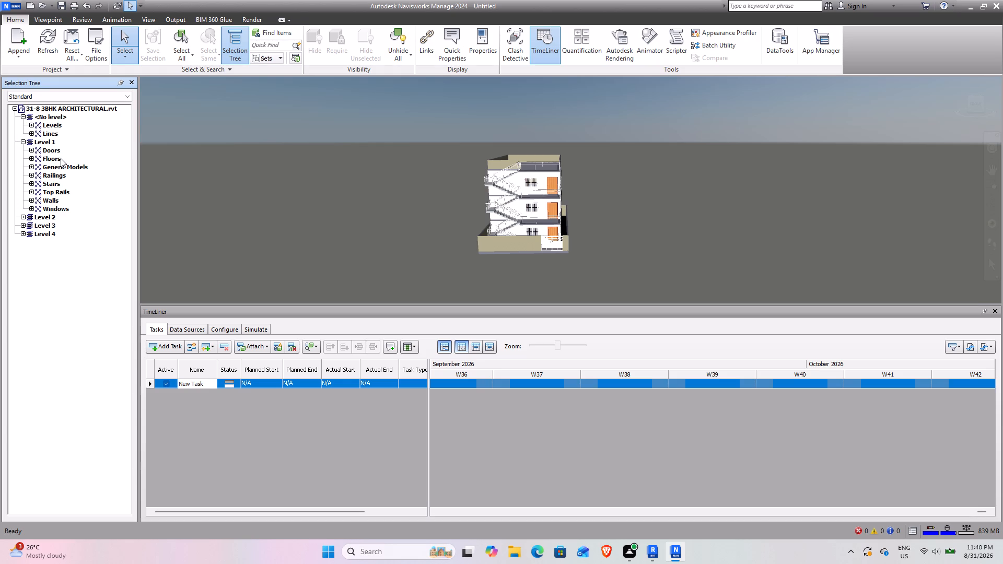
left_click(30, 168)
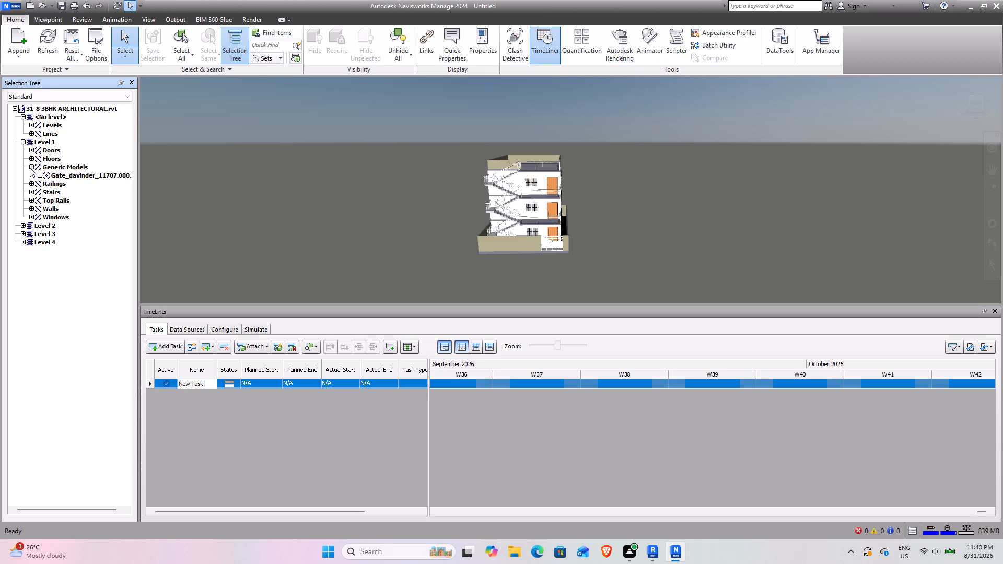
left_click(30, 168)
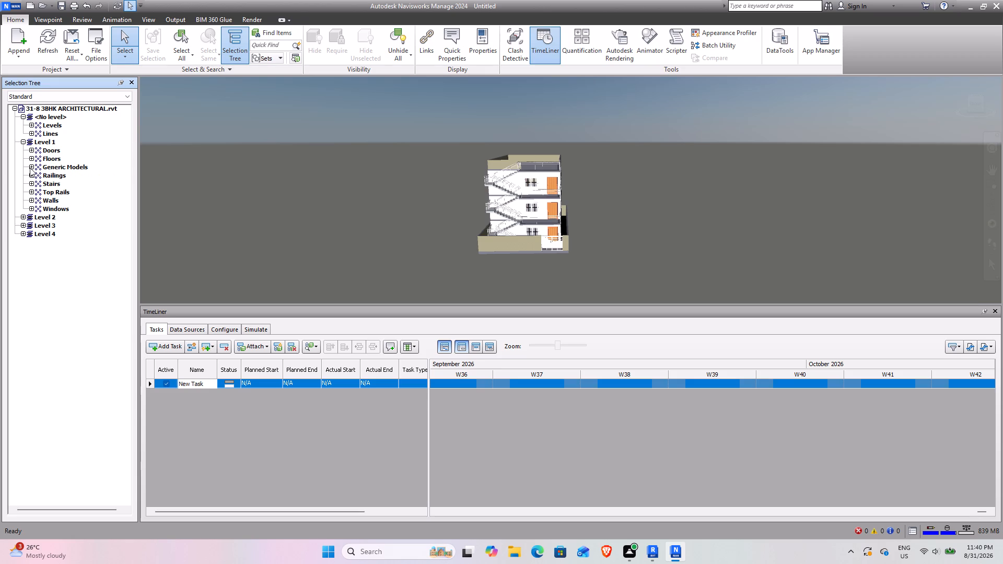
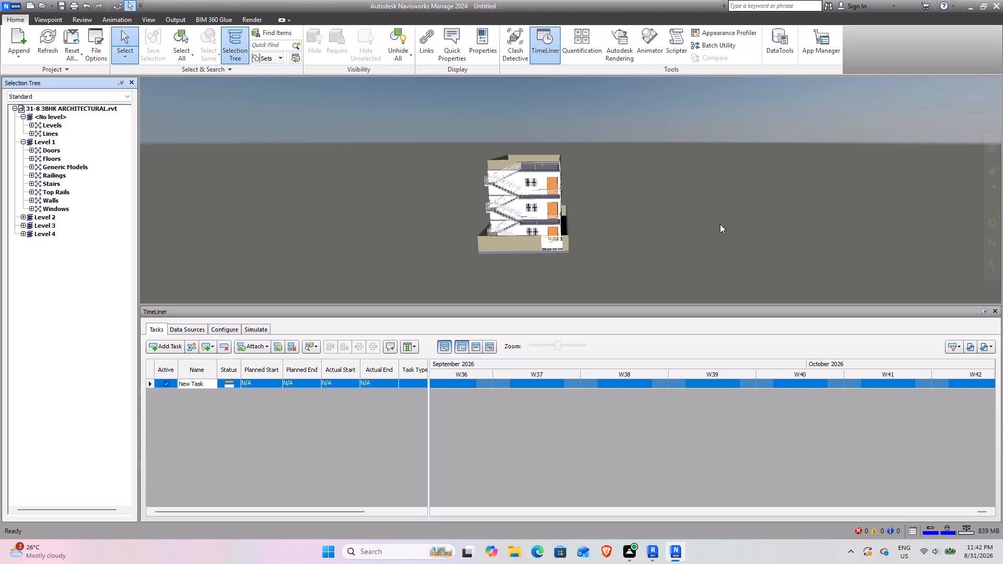
Close Navisworks Manage without saving the changes to the untitled file, returning to the Revit model.
left_click(1002, 5)
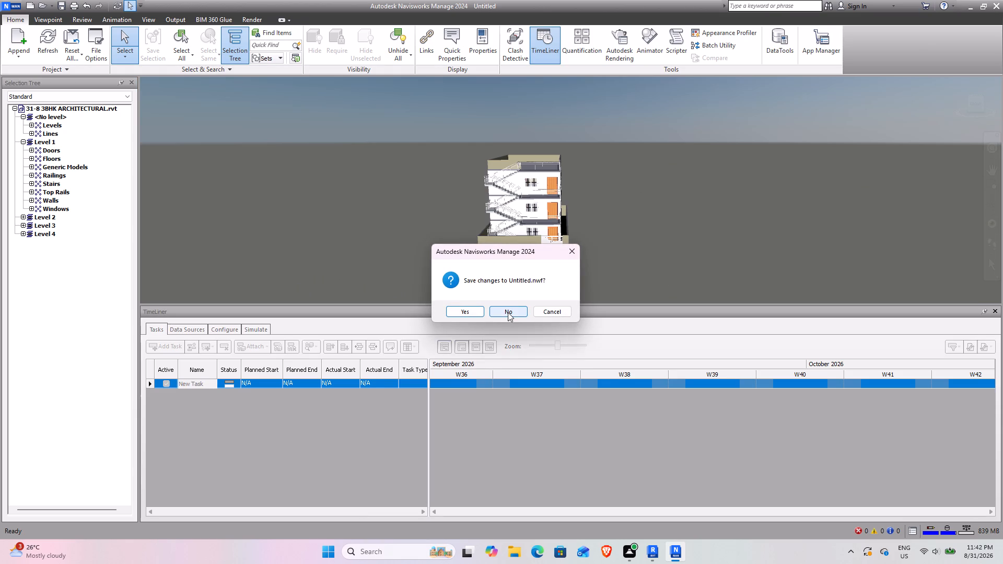
left_click(508, 312)
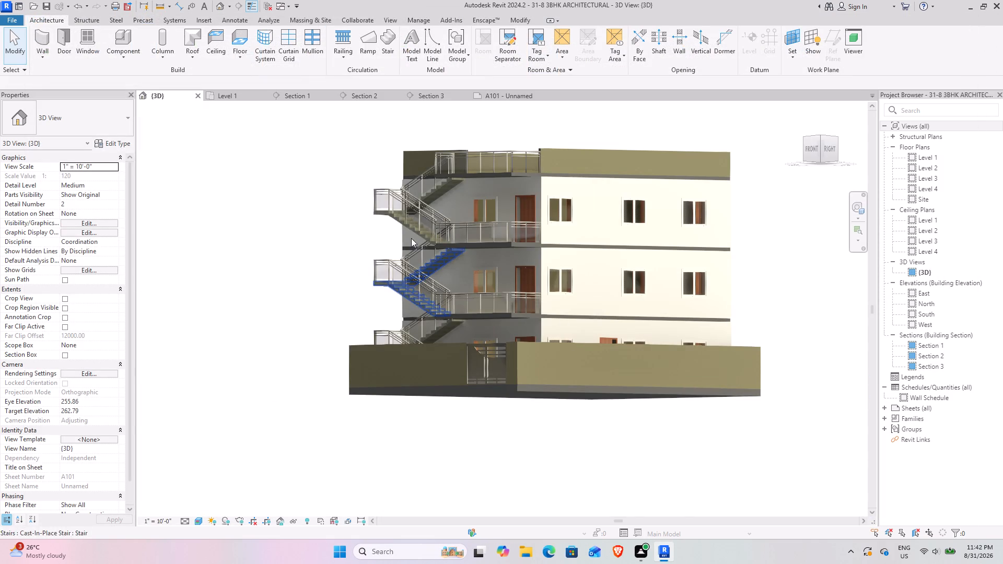
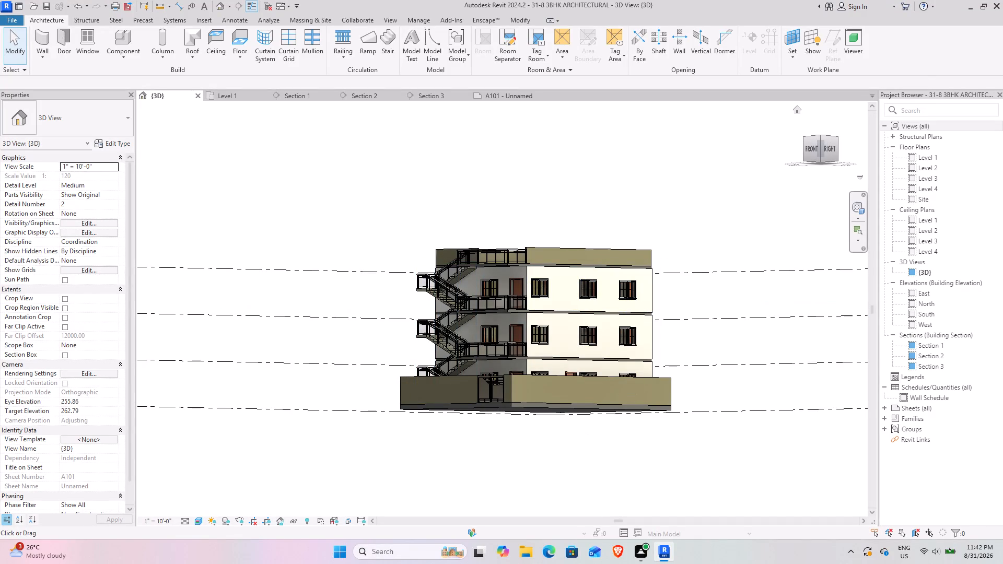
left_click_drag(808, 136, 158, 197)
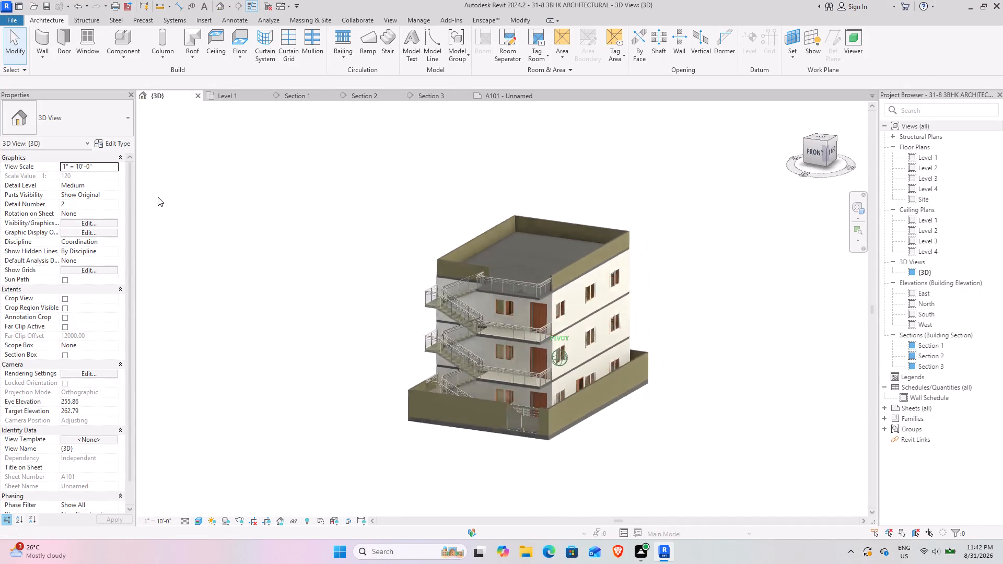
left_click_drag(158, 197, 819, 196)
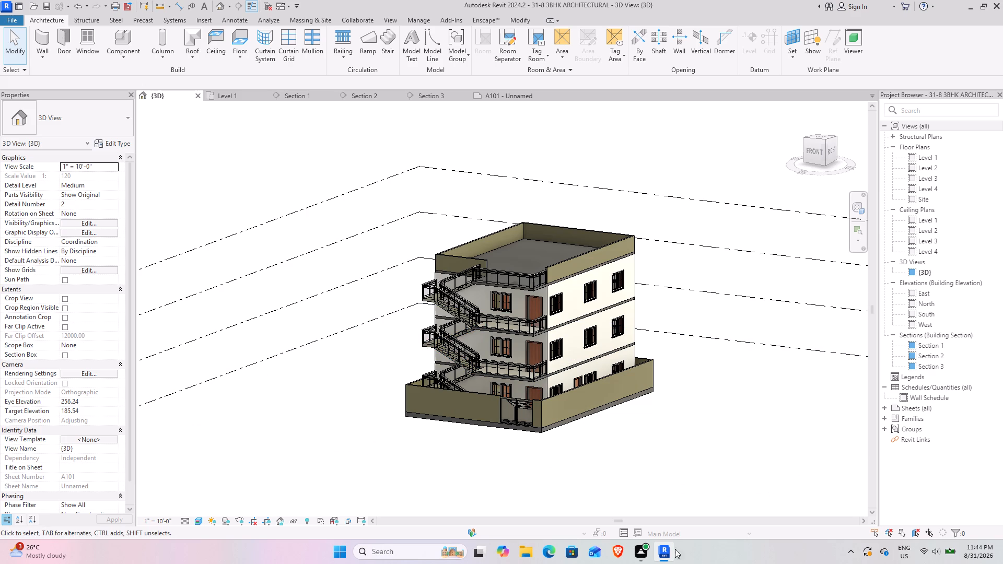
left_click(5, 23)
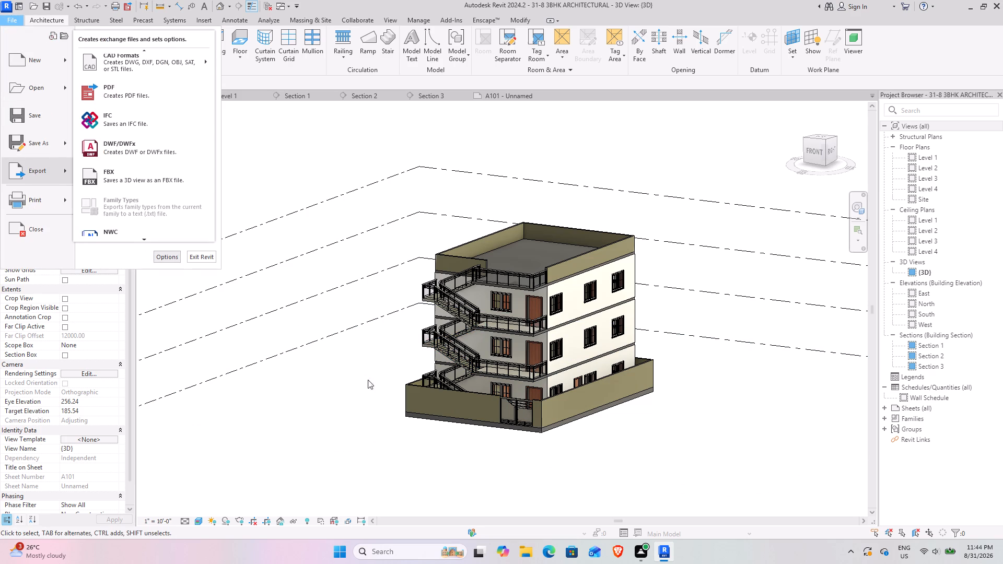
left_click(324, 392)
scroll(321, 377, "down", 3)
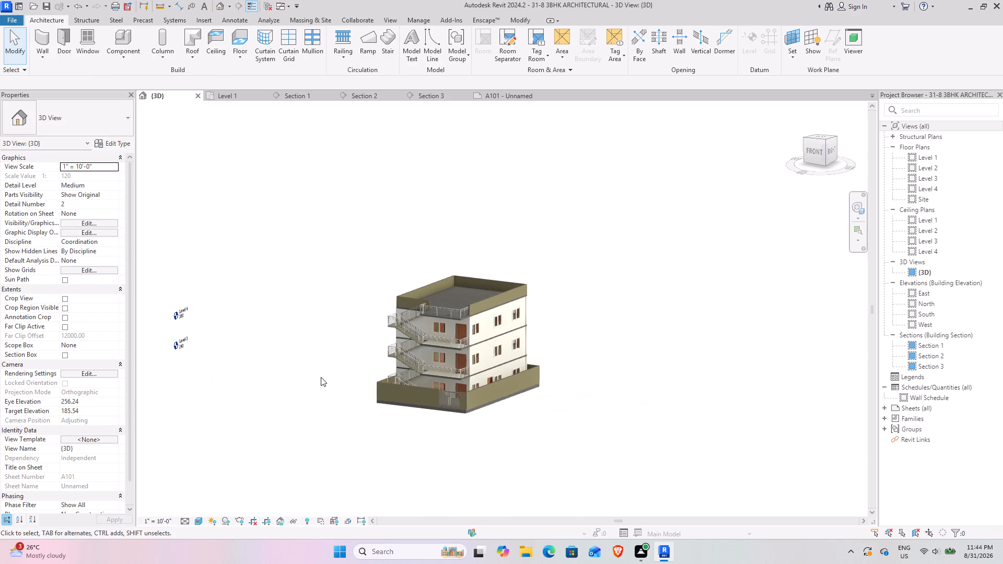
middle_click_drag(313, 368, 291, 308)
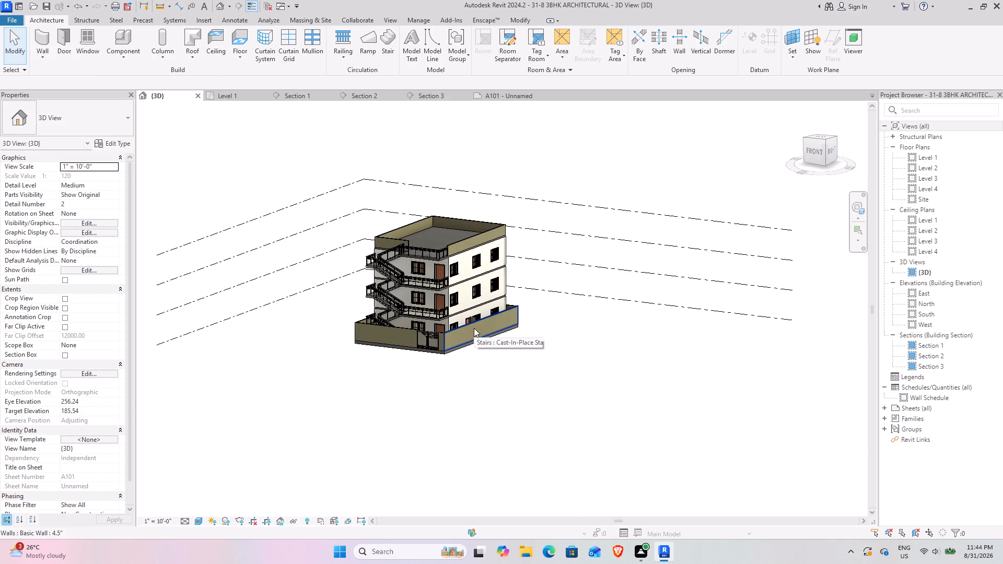
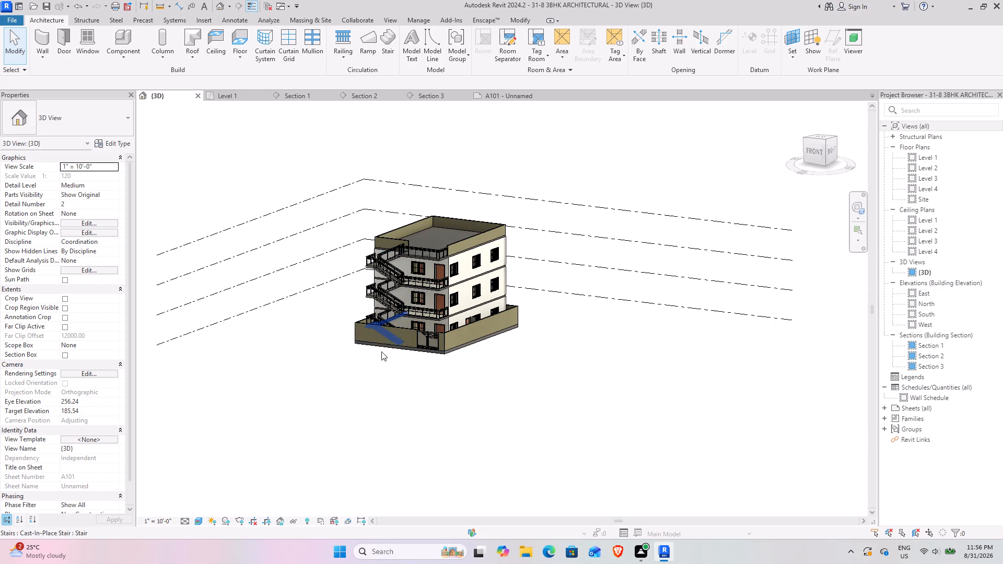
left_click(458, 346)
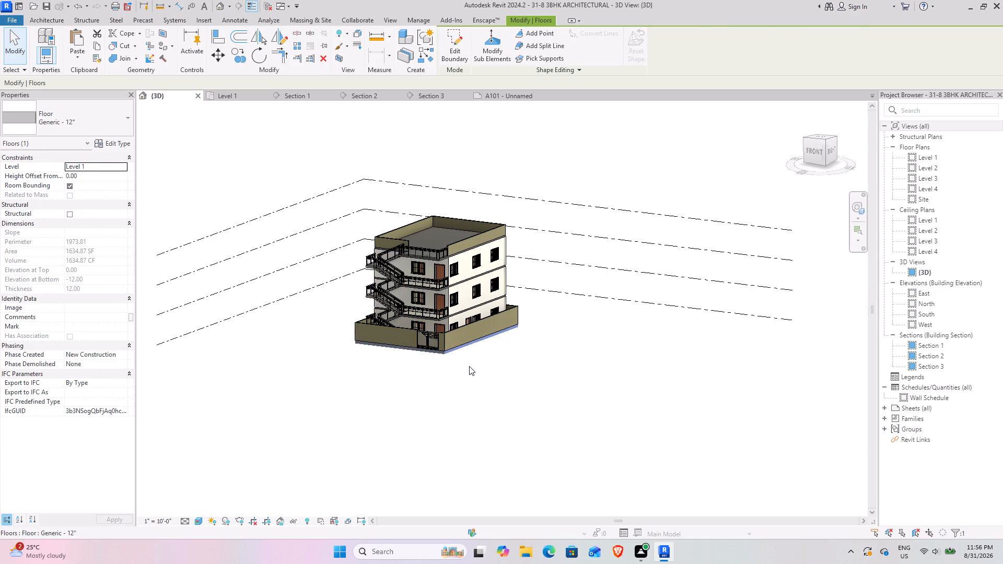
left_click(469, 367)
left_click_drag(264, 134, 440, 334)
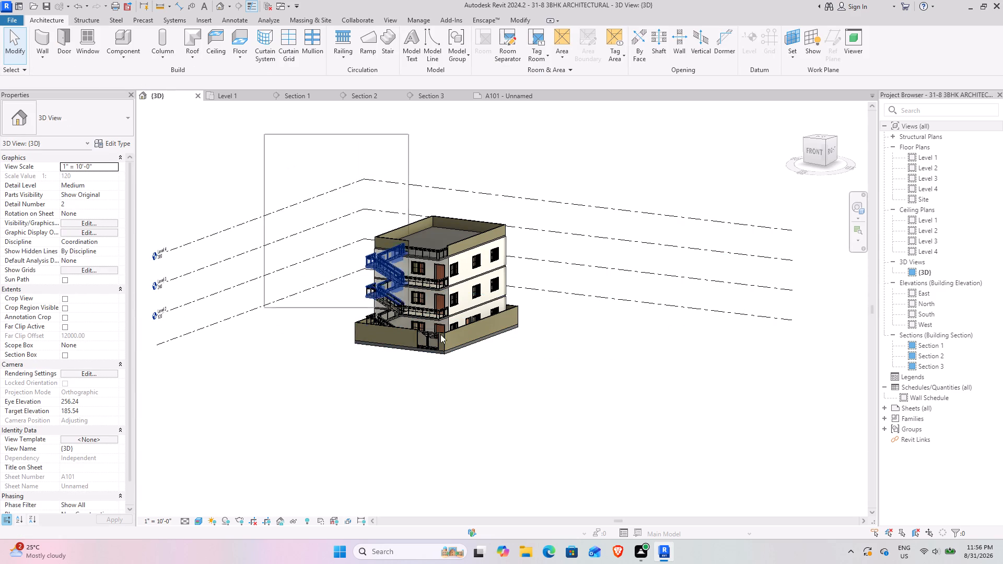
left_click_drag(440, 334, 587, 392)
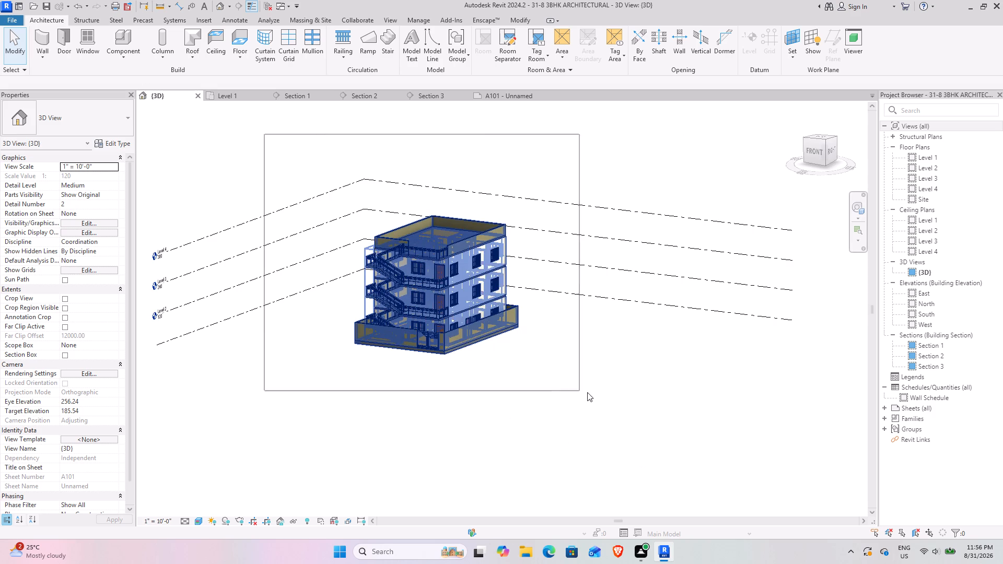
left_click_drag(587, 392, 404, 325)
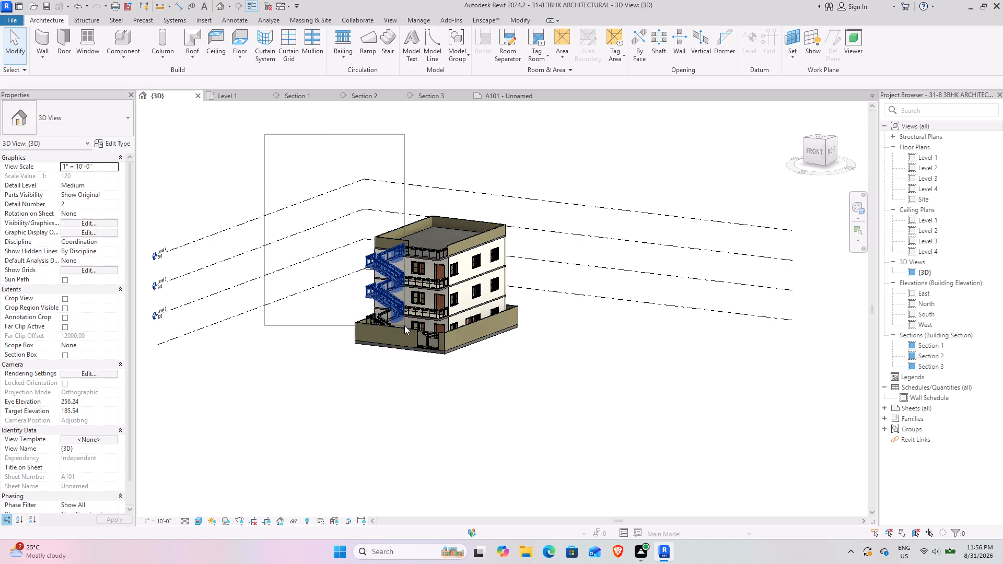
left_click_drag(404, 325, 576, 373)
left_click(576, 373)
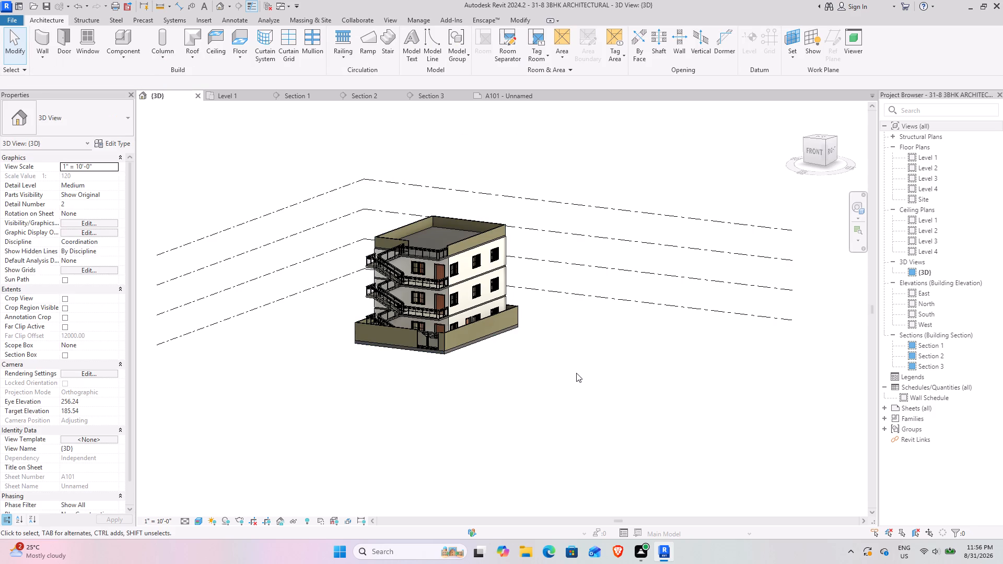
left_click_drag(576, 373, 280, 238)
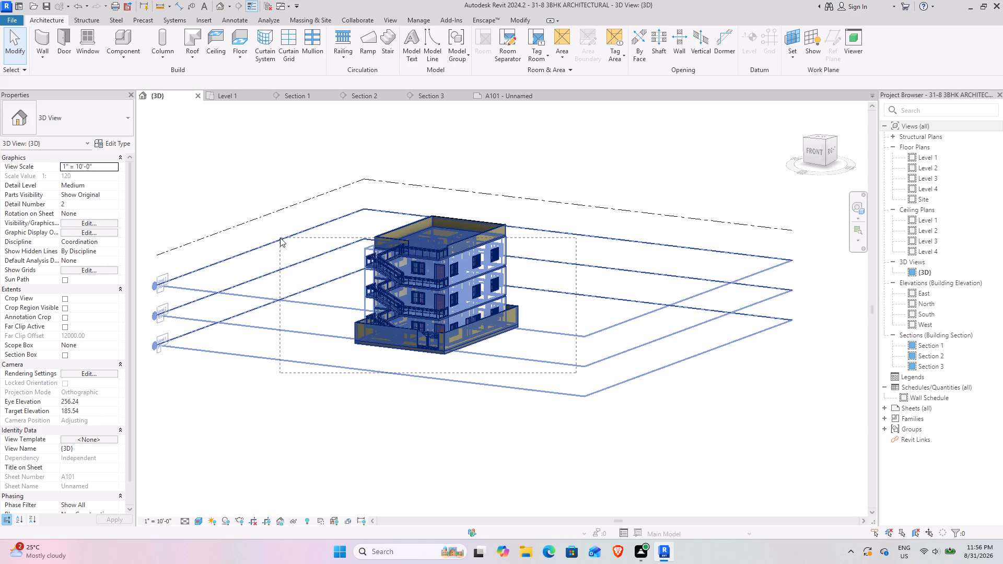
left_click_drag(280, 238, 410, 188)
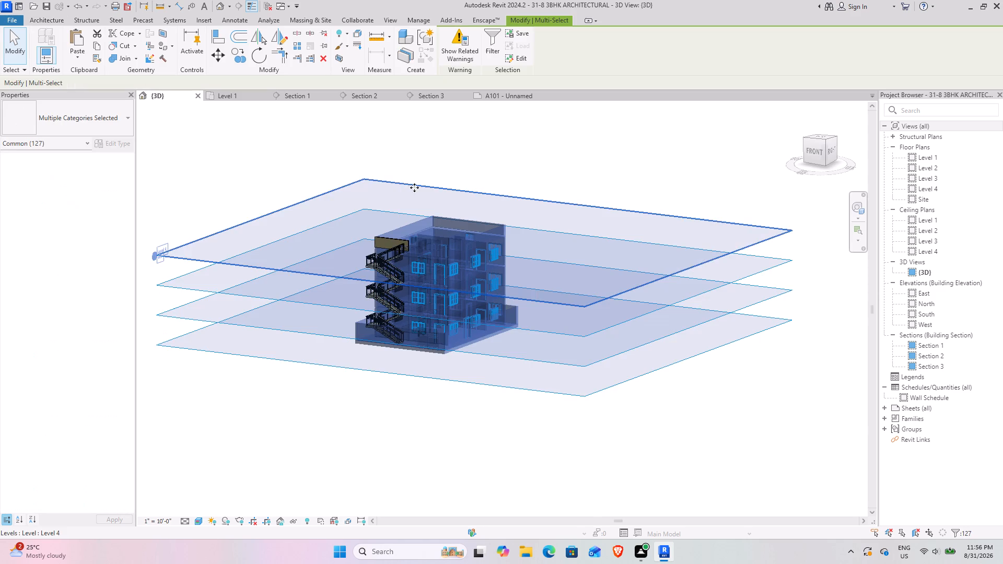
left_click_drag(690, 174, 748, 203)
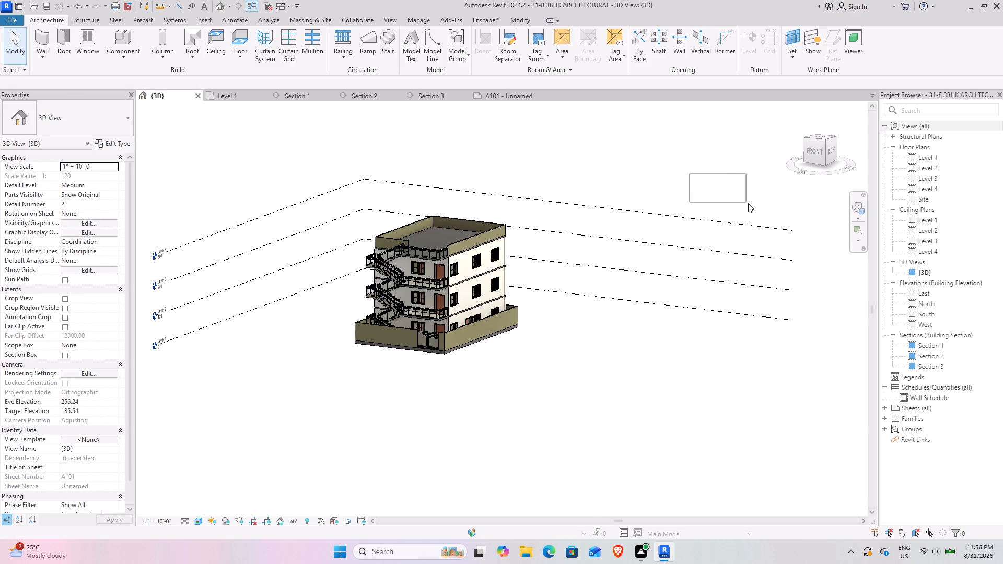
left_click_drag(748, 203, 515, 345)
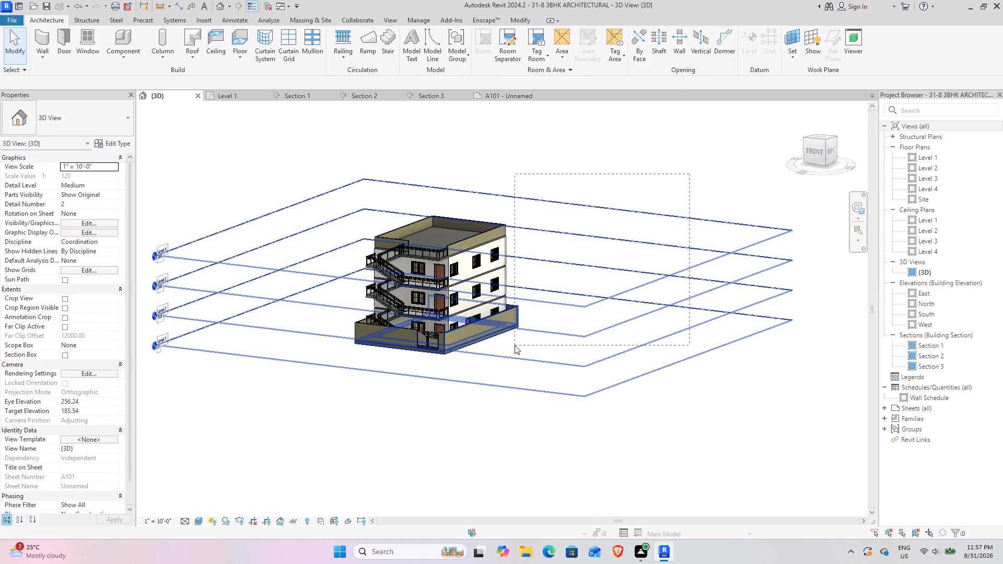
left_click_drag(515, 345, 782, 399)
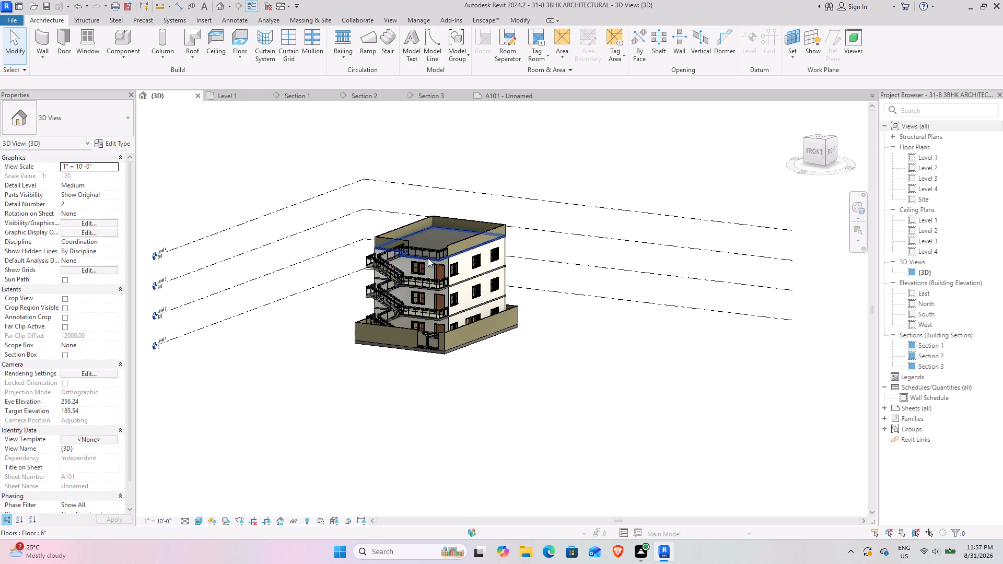
Examine the building's roof terrace, parapet walls, external staircase and all facades from above, the back and the front in the 3D view.
scroll(427, 257, "up", 12)
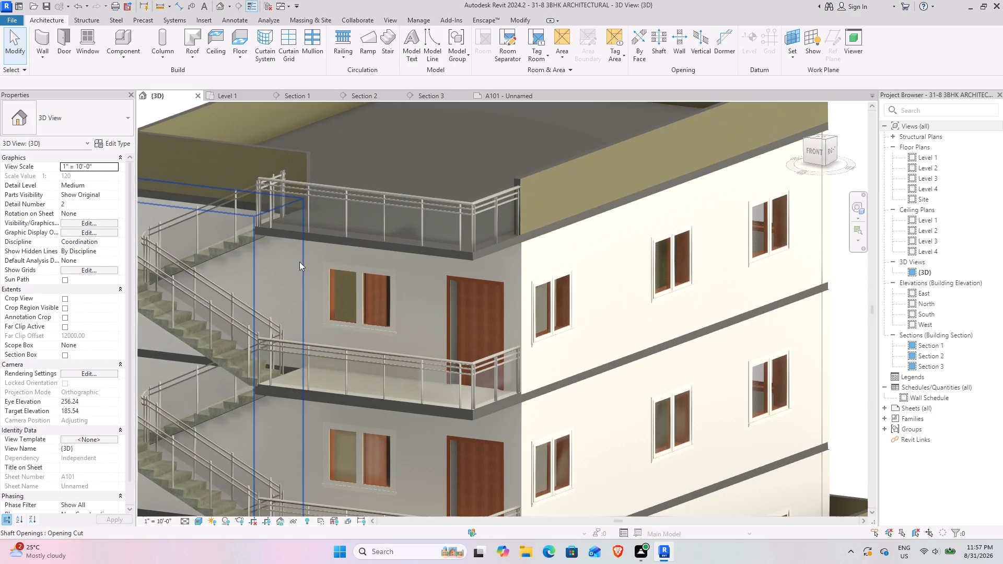
scroll(384, 348, "down", 4)
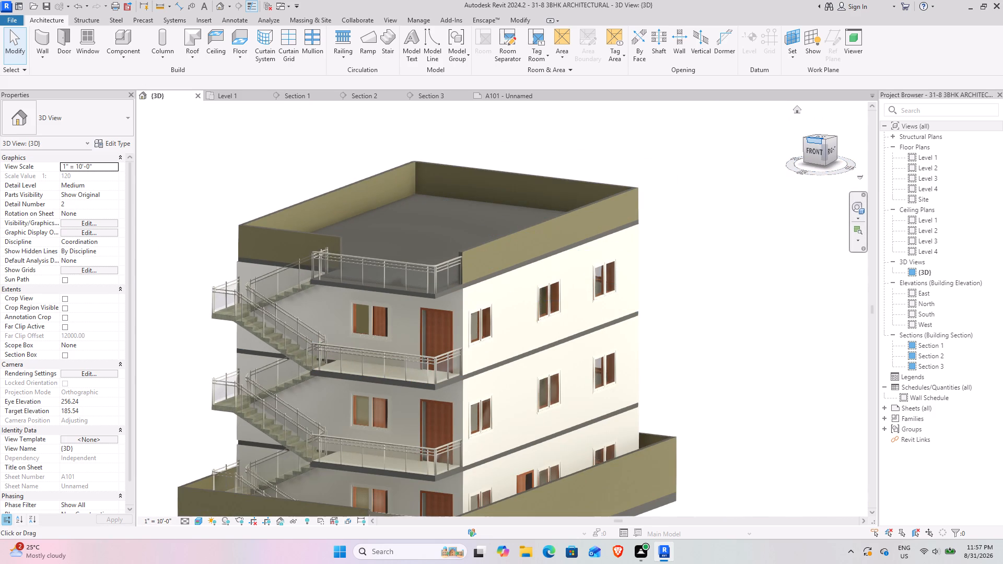
left_click_drag(821, 139, 501, 191)
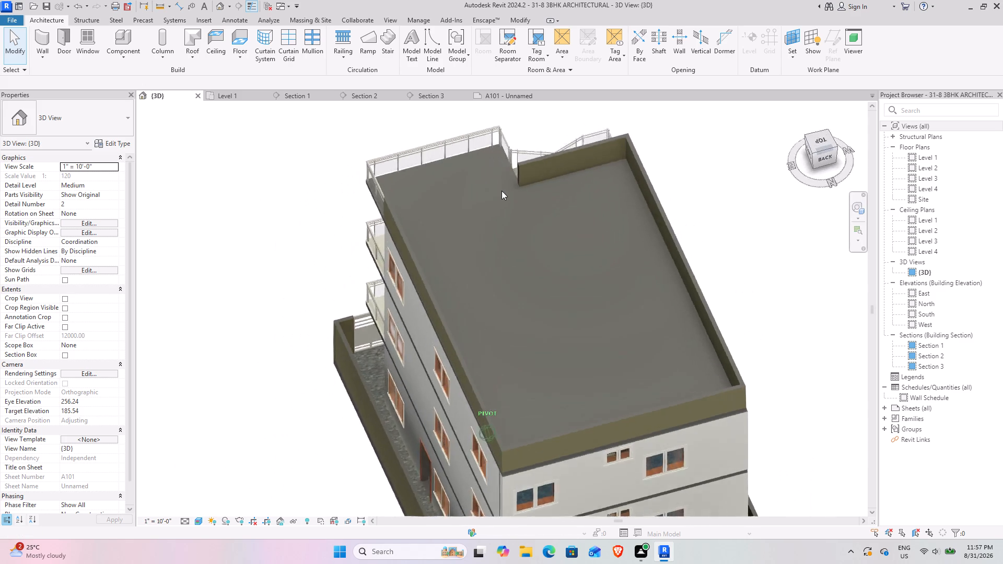
left_click_drag(501, 191, 761, 194)
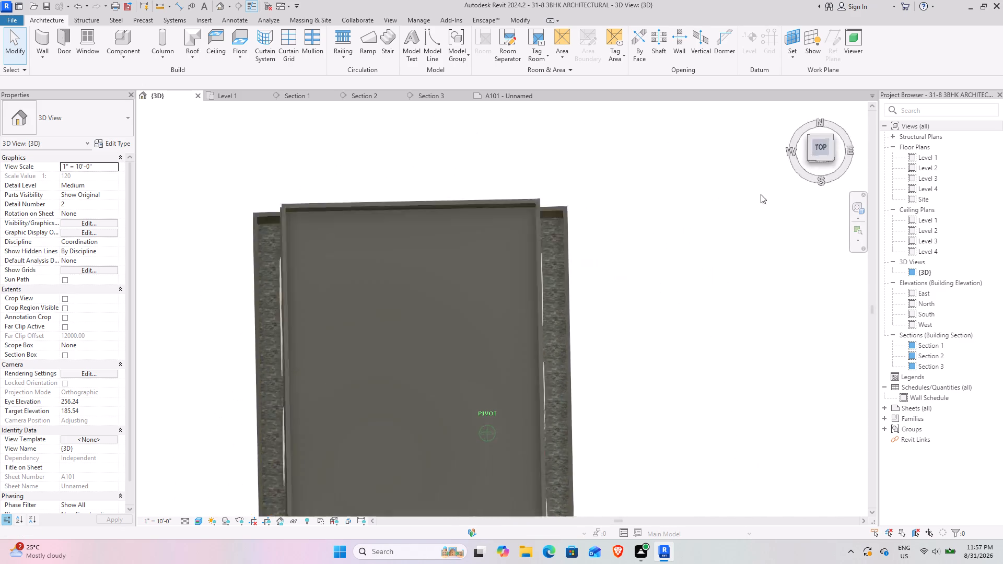
left_click_drag(761, 194, 655, 119)
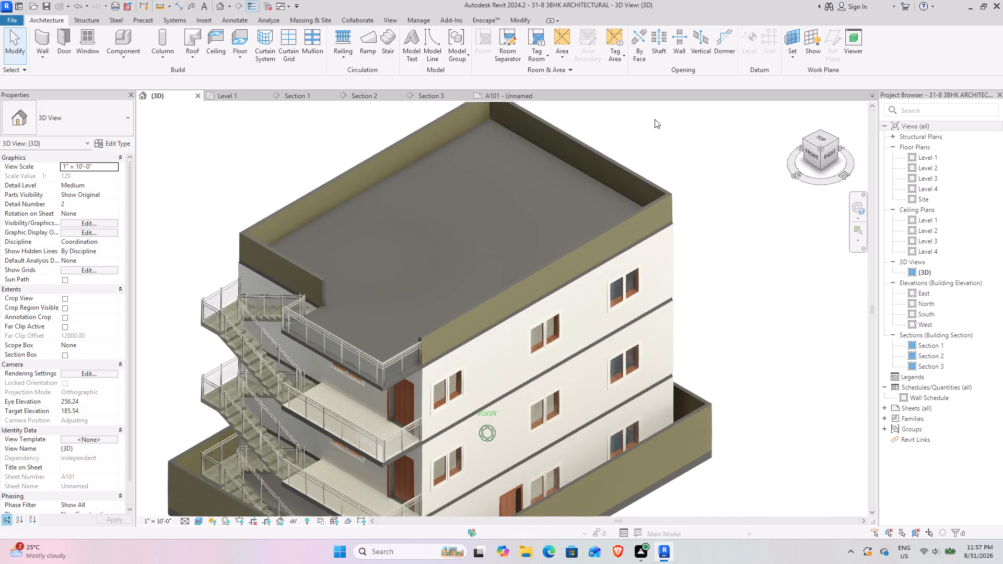
left_click_drag(655, 119, 728, 123)
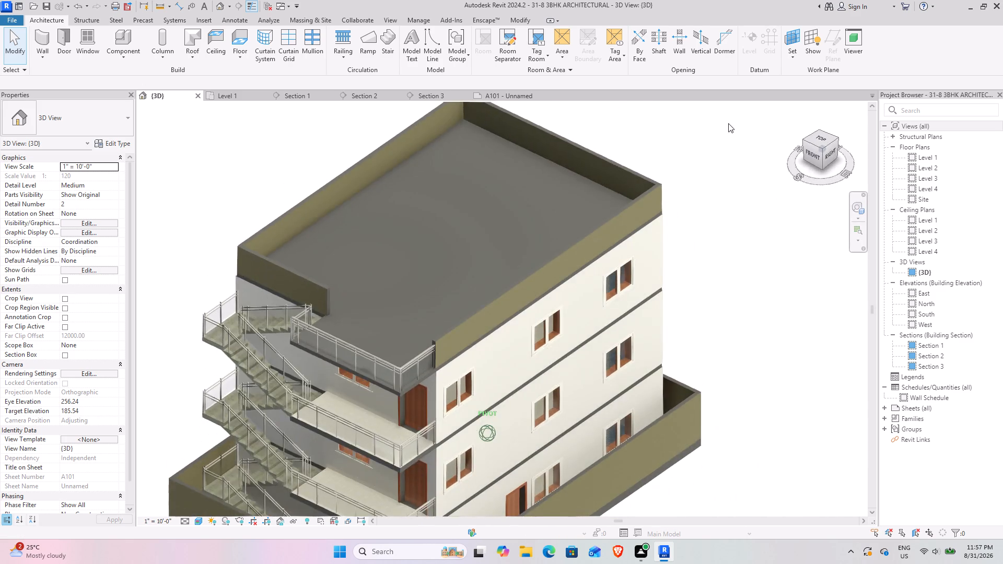
left_click_drag(728, 123, 683, 152)
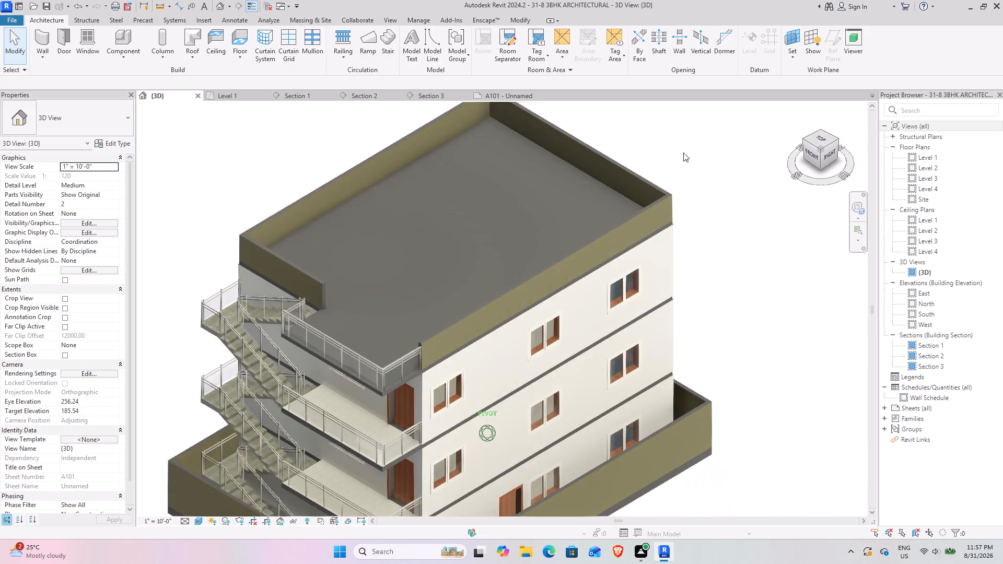
left_click_drag(683, 152, 659, 155)
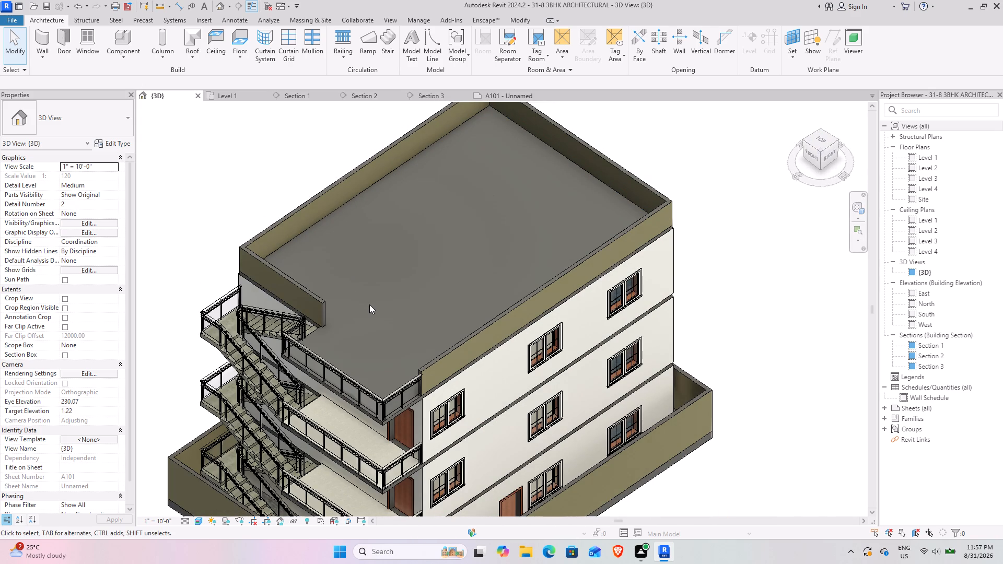
scroll(370, 304, "down", 2)
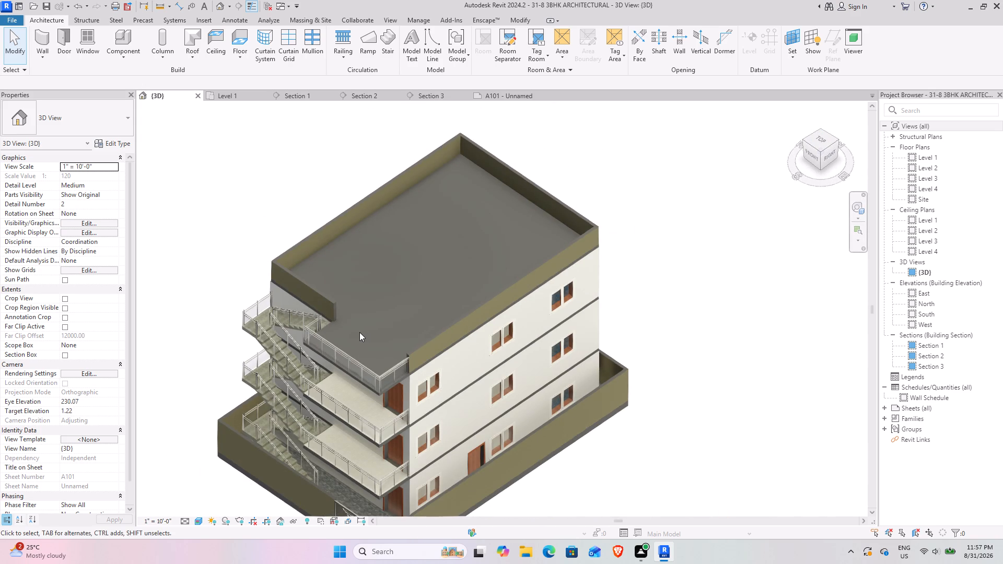
middle_click_drag(359, 332, 357, 280)
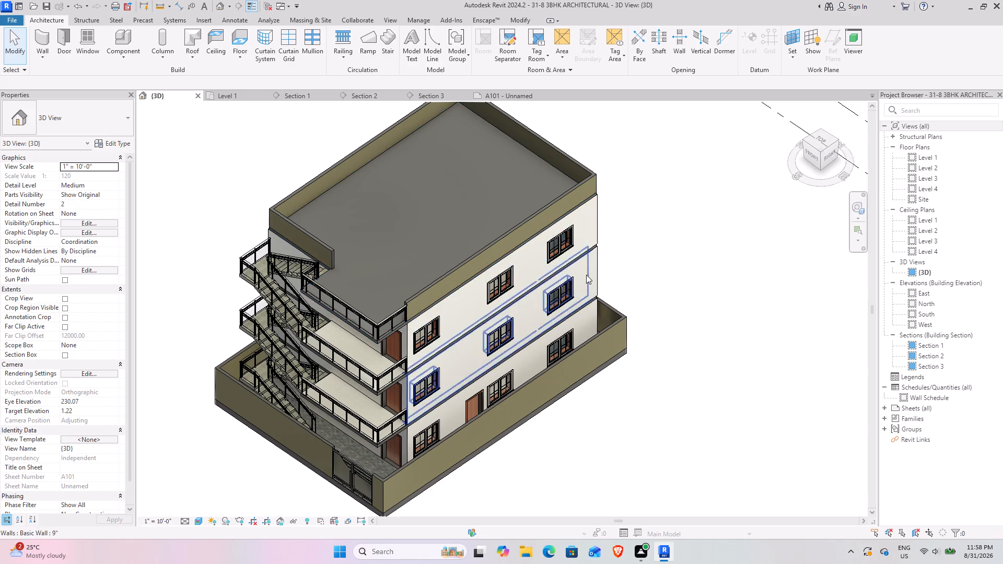
scroll(508, 348, "down", 3)
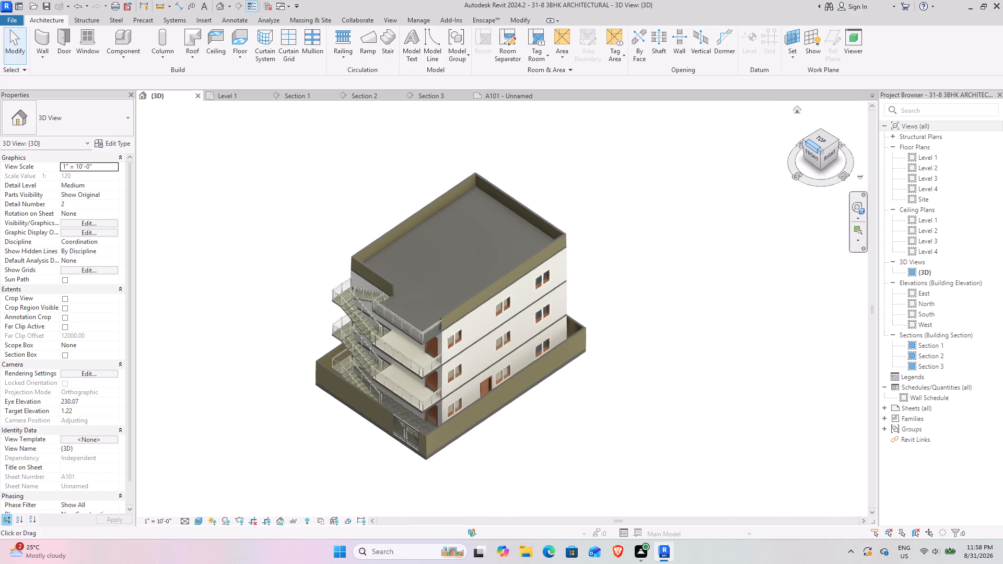
left_click_drag(818, 153, 524, 119)
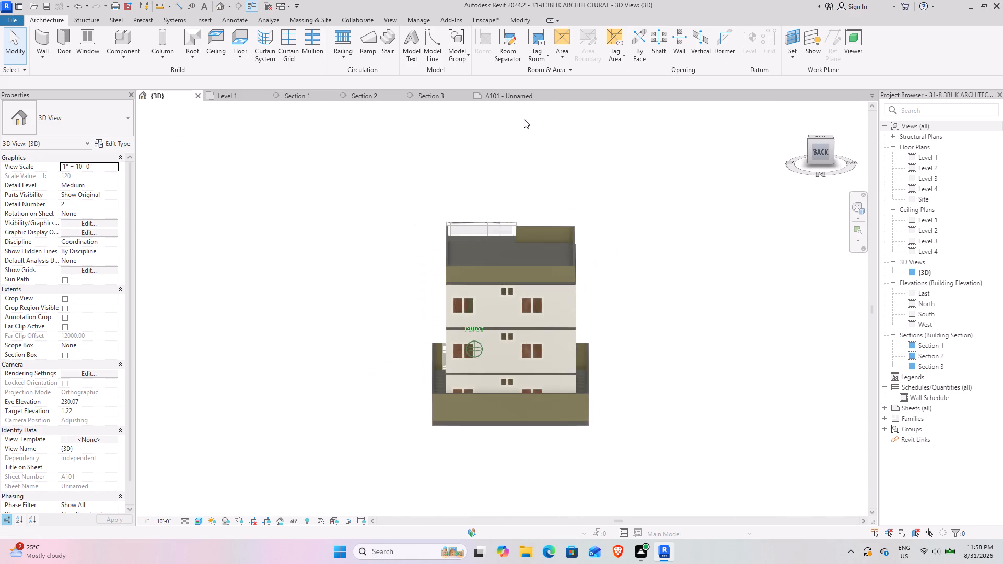
left_click_drag(524, 119, 860, 123)
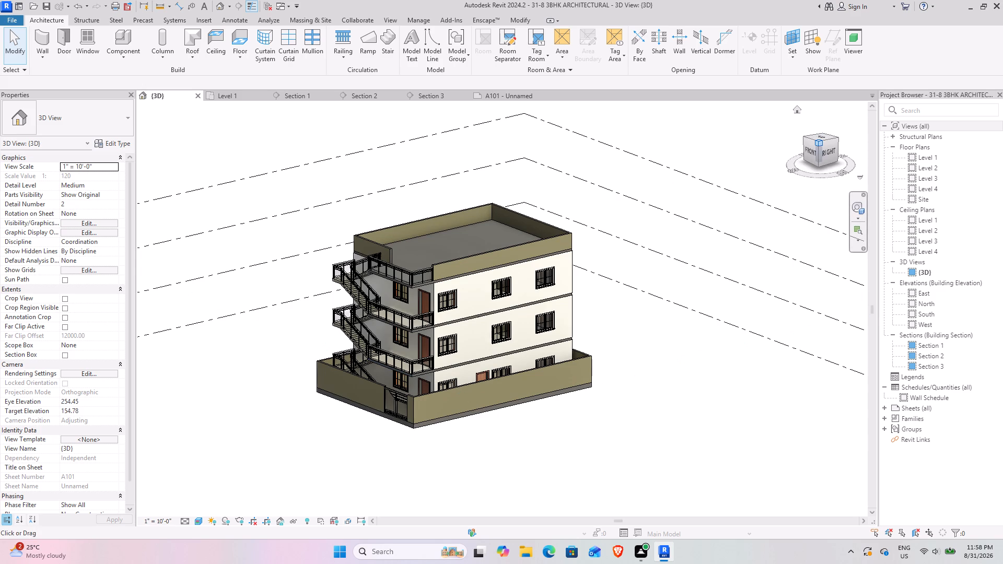
left_click_drag(816, 141, 822, 141)
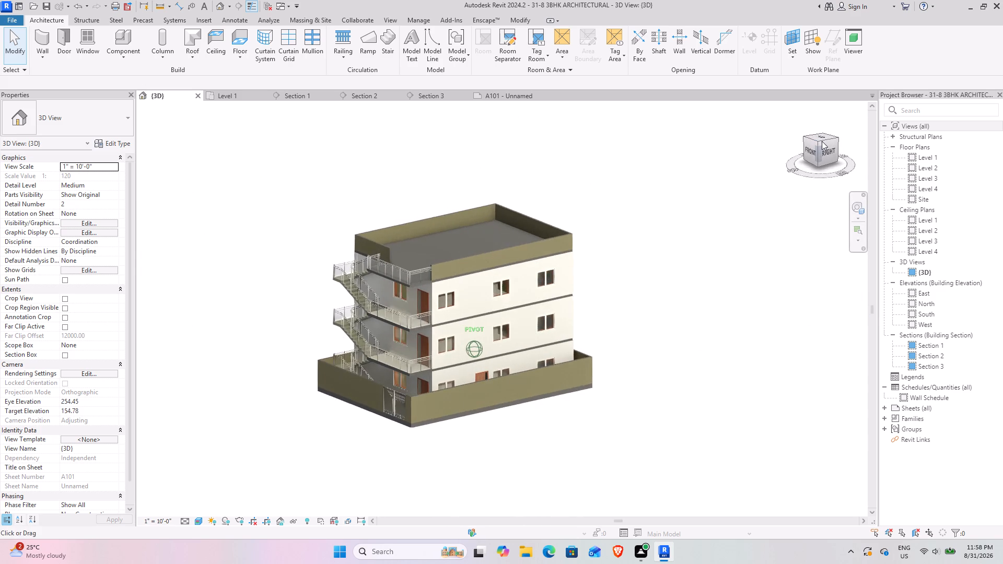
left_click_drag(822, 141, 857, 139)
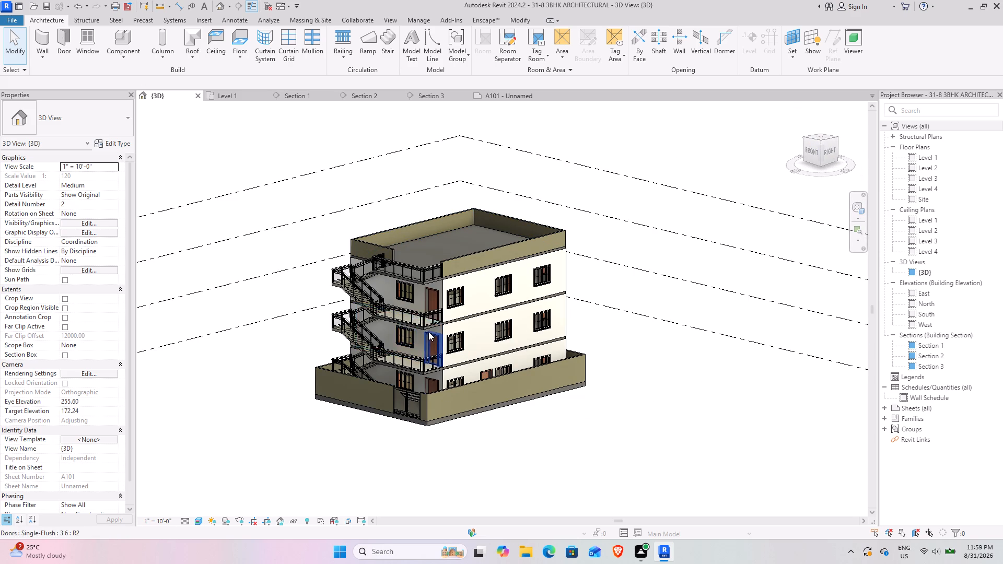
Inspect the front corner up close, checking the balconies, glass-panel railings, external stairs, doors, windows and the boundary wall with its gate.
scroll(428, 332, "up", 3)
middle_click_drag(428, 334, 462, 343)
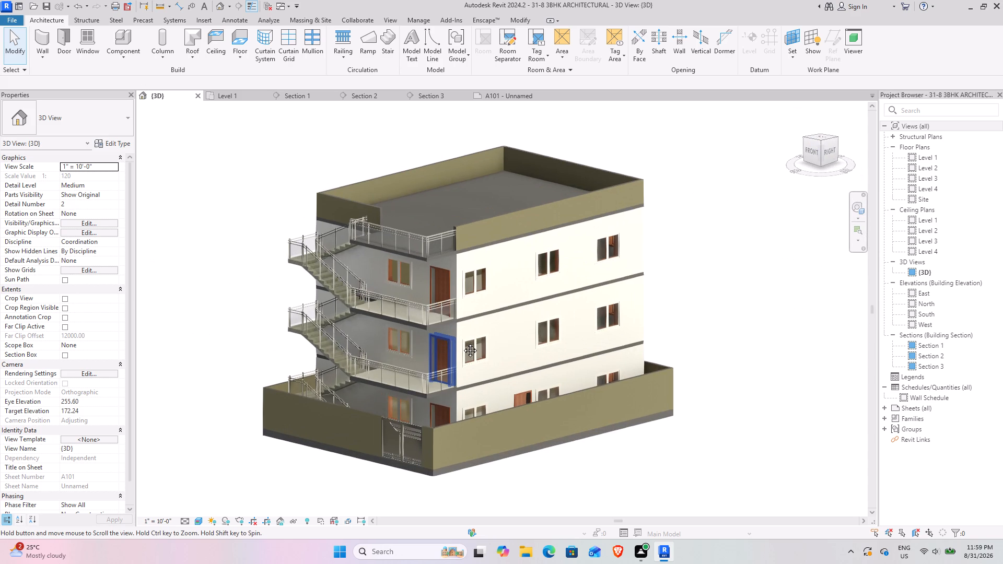
middle_click_drag(462, 343, 497, 327)
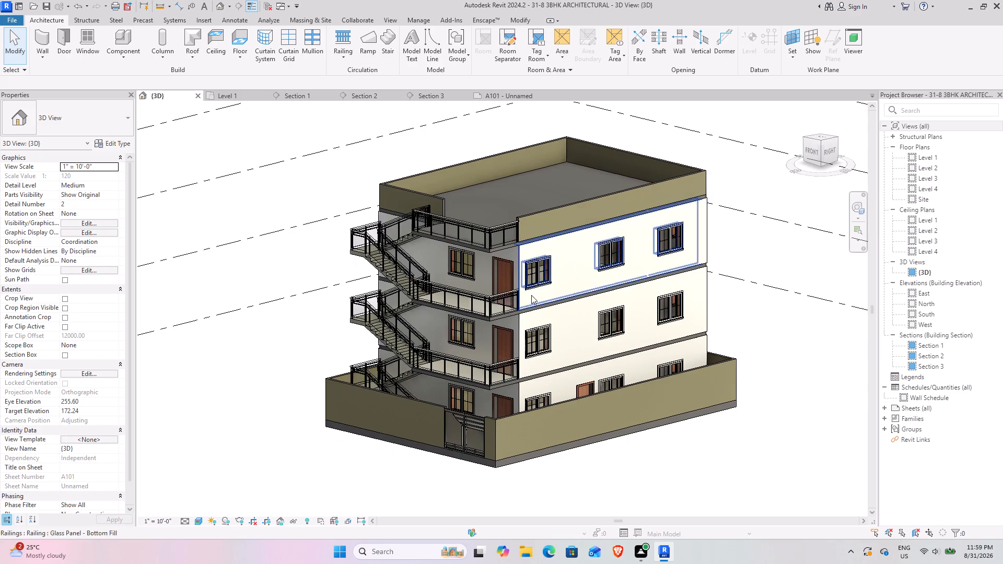
scroll(541, 281, "up", 2)
middle_click_drag(489, 308, 492, 280)
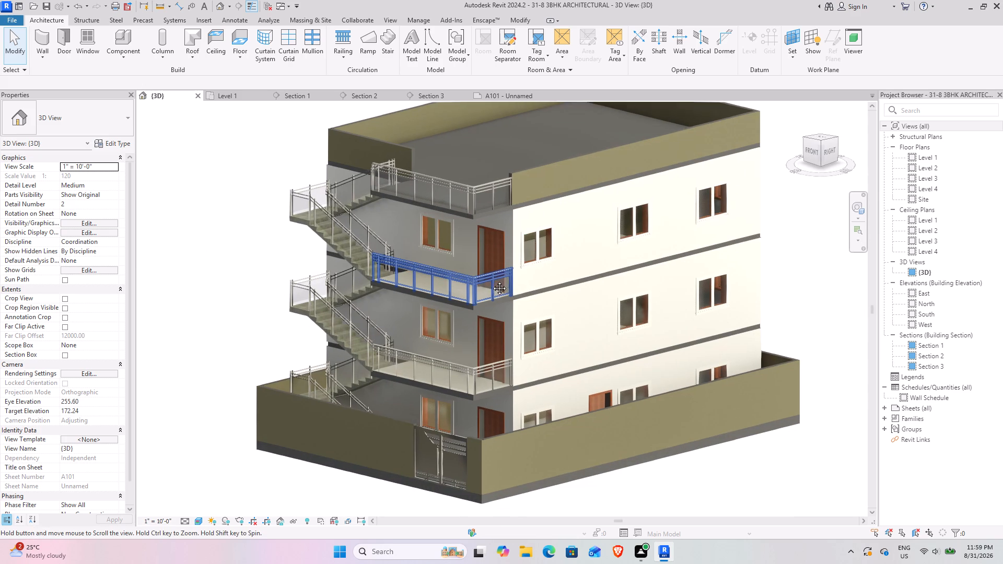
middle_click_drag(492, 280, 494, 288)
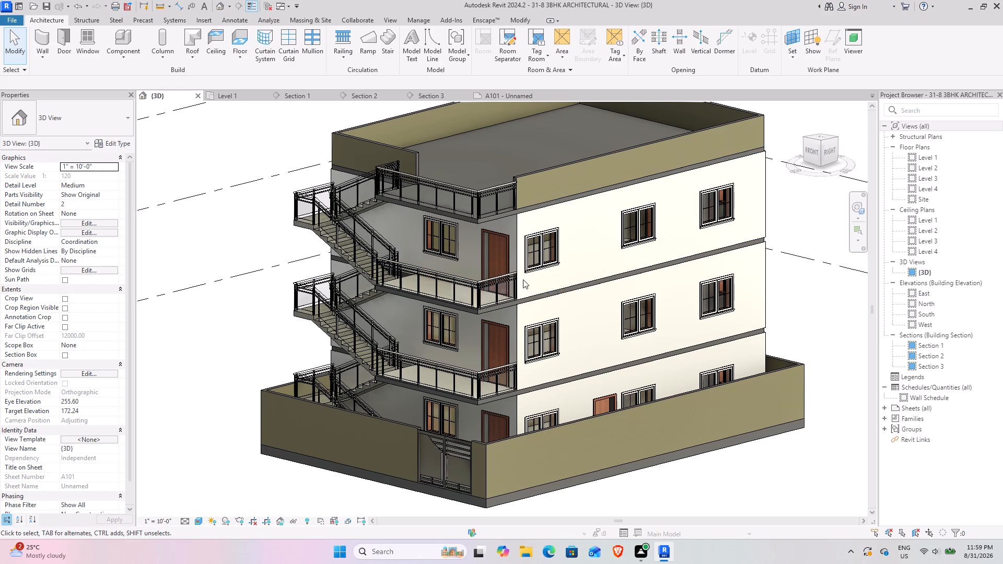
scroll(519, 284, "up", 3)
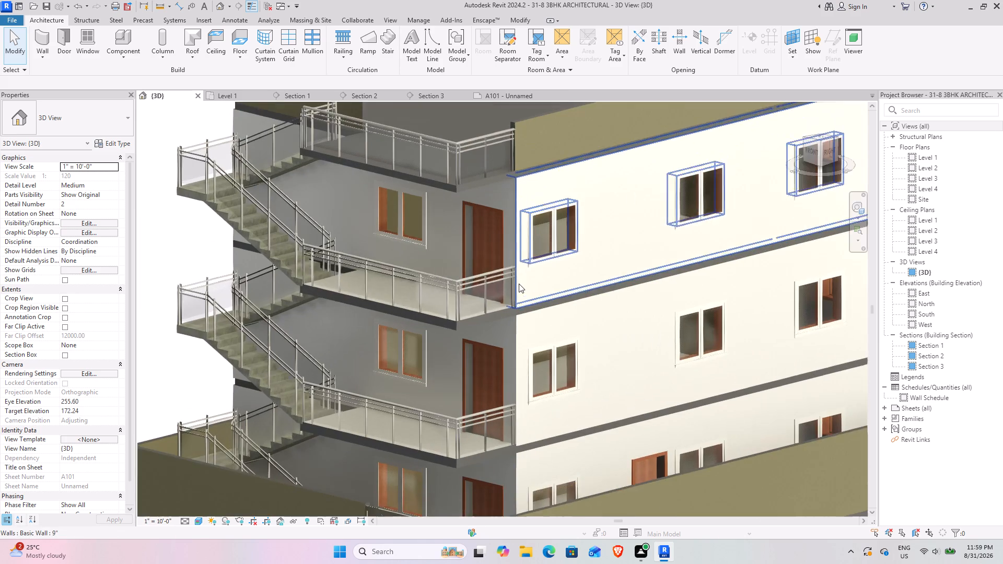
scroll(511, 281, "up", 2)
scroll(511, 281, "down", 1)
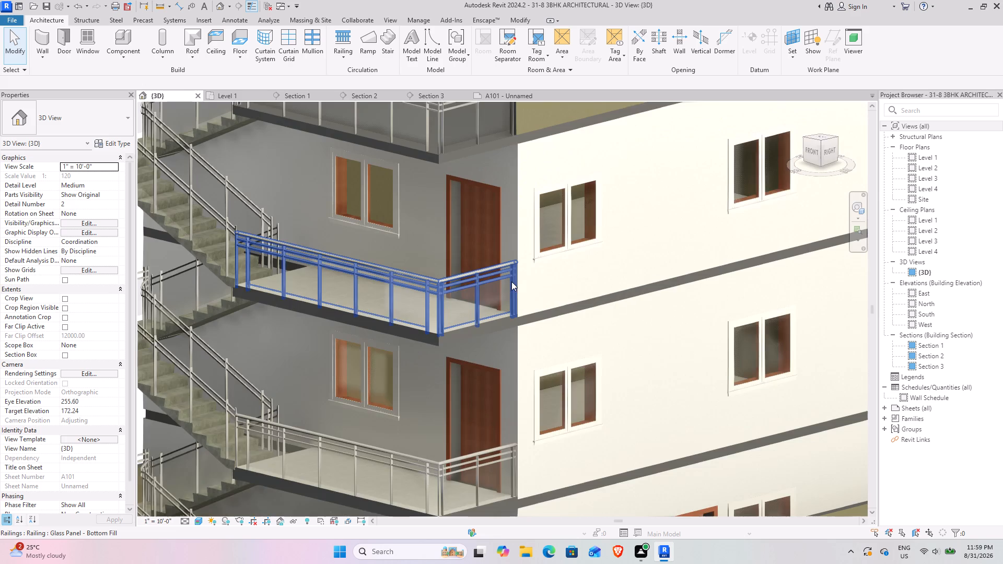
scroll(511, 281, "down", 1)
middle_click_drag(480, 276, 464, 250)
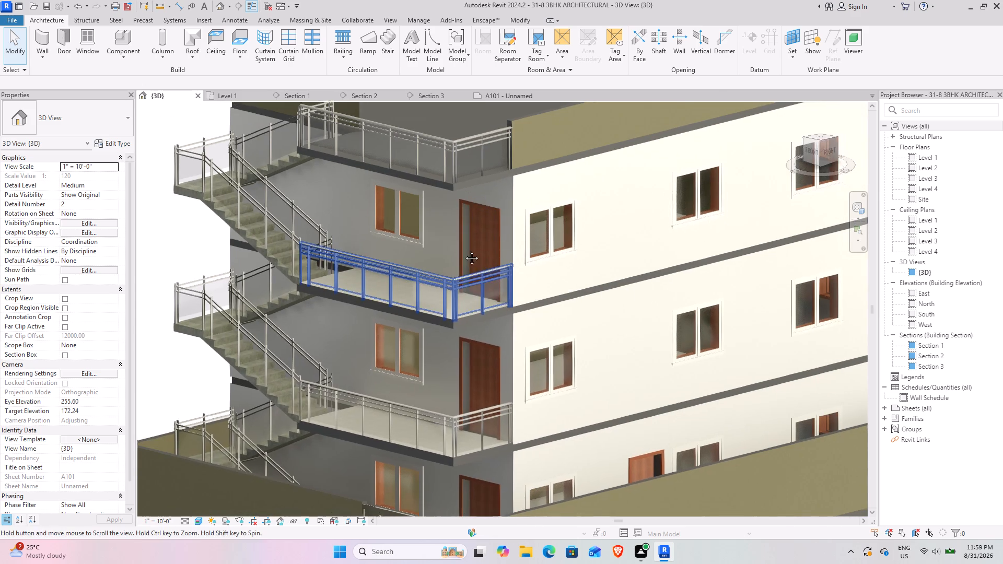
middle_click_drag(464, 250, 449, 199)
scroll(449, 199, "down", 1)
middle_click_drag(449, 199, 452, 210)
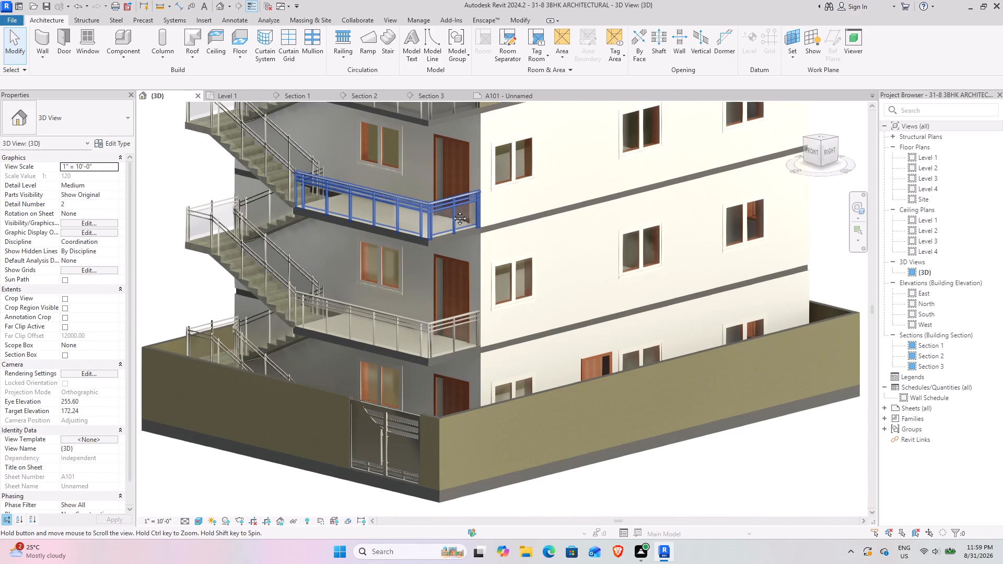
middle_click_drag(452, 210, 458, 233)
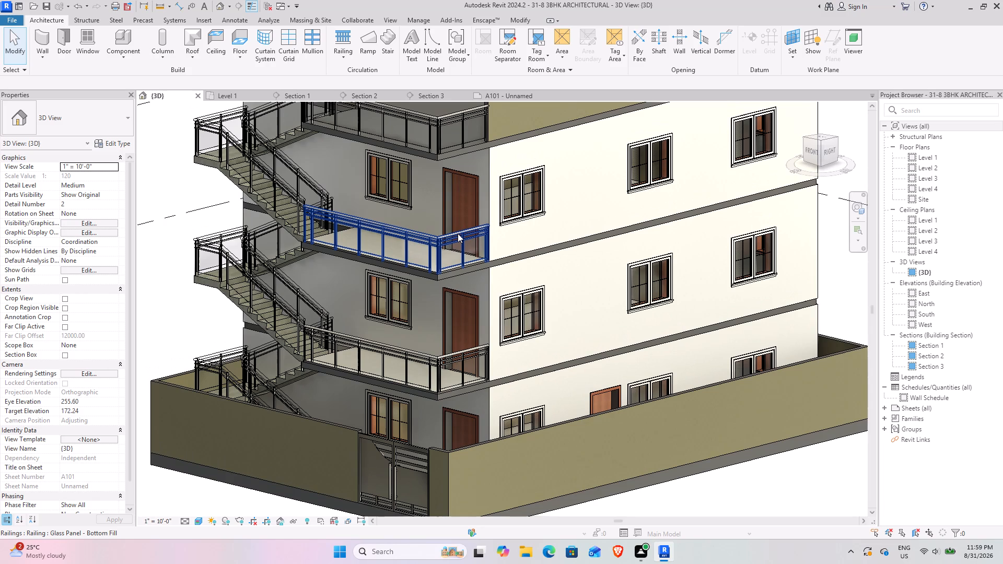
scroll(462, 237, "down", 3)
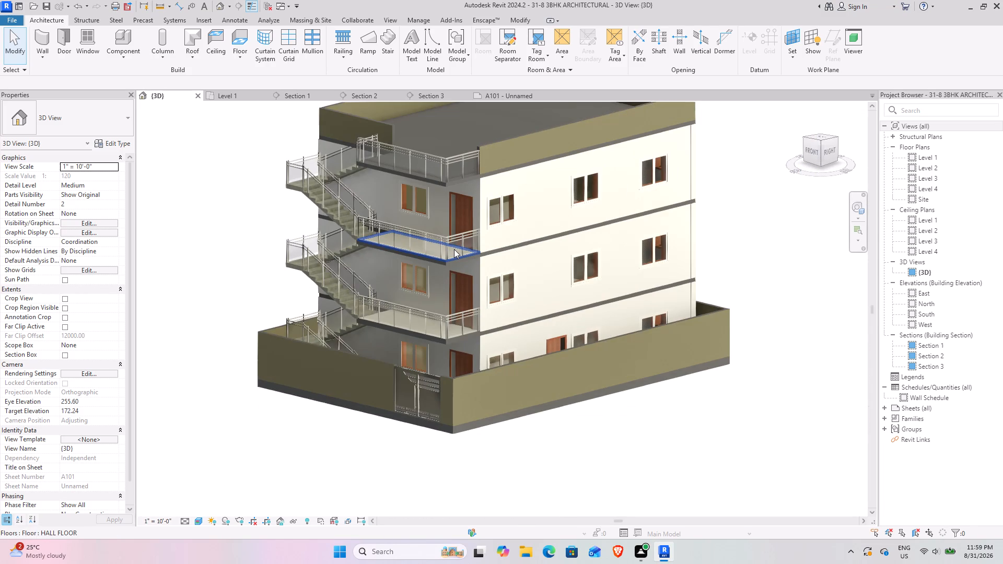
Examine the top balcony, glass-panel railings, external stairs and side windows at the building's front-right corner, from above and at eye level.
middle_click_drag(452, 251, 390, 291)
scroll(368, 188, "up", 2)
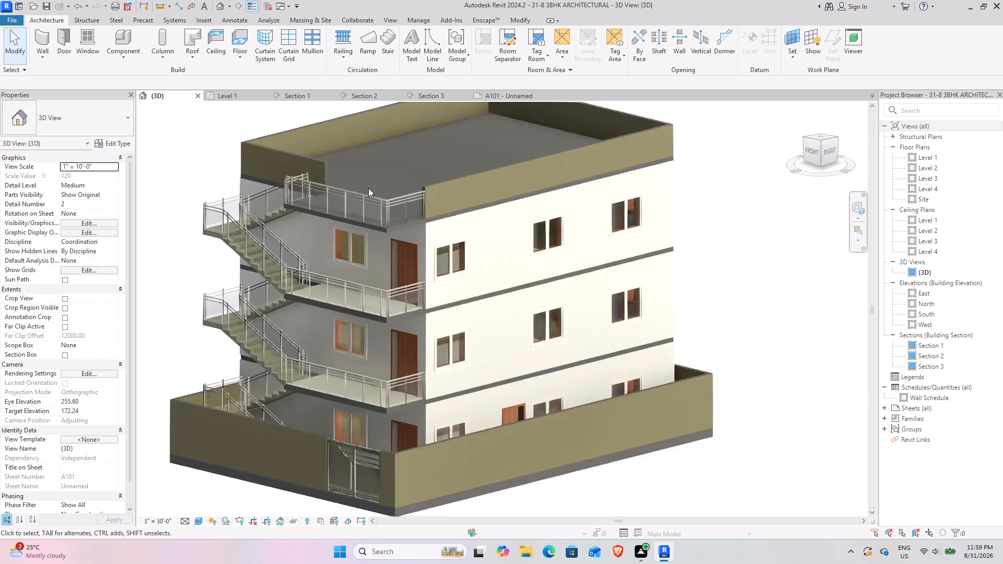
scroll(368, 188, "up", 4)
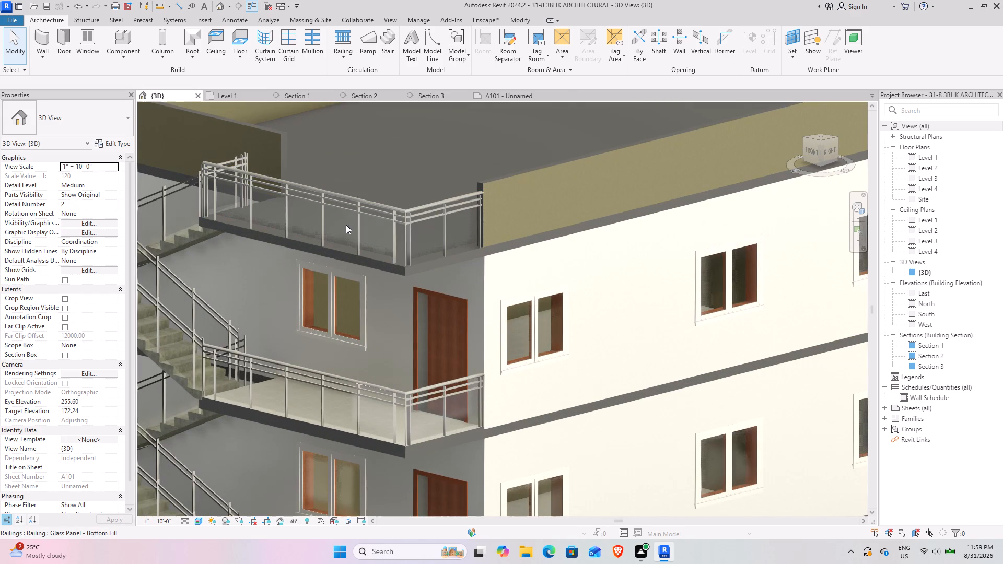
scroll(340, 289, "down", 4)
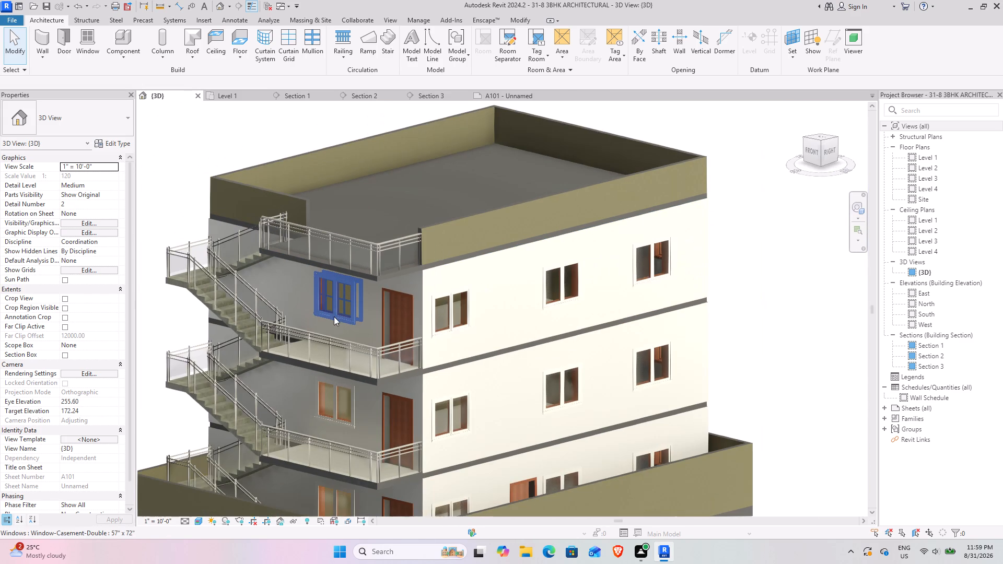
middle_click_drag(341, 316, 392, 286)
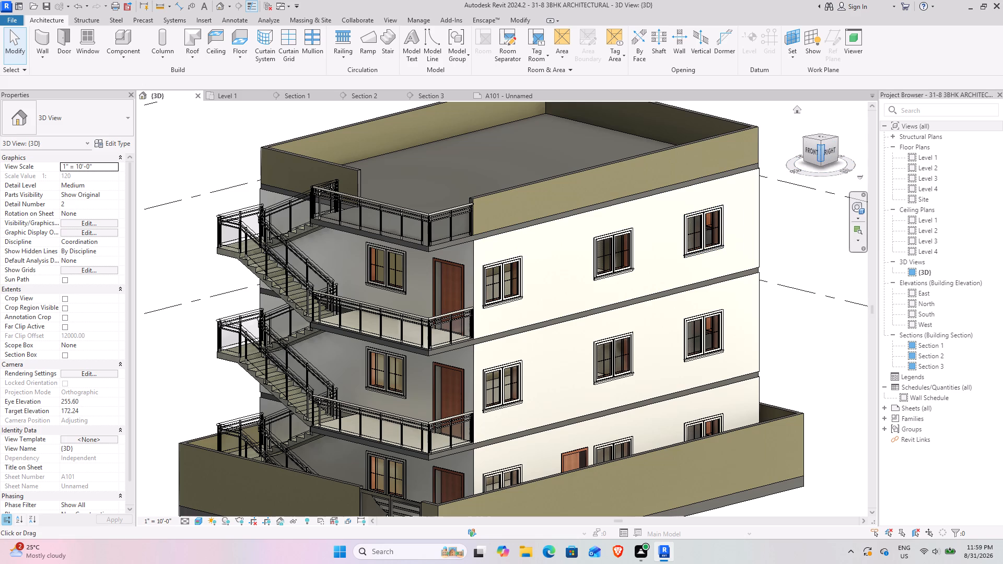
left_click_drag(816, 152, 866, 141)
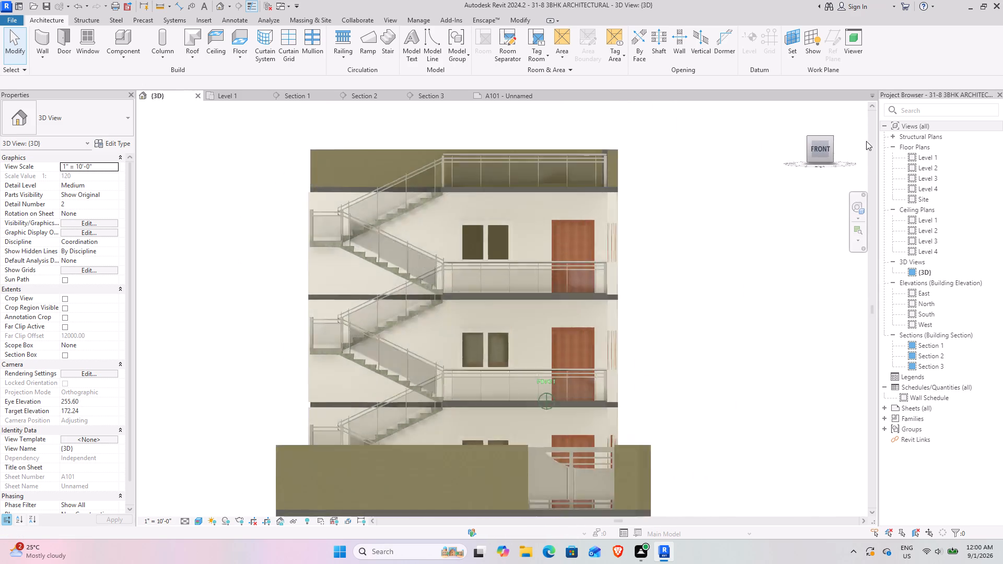
left_click_drag(866, 141, 841, 148)
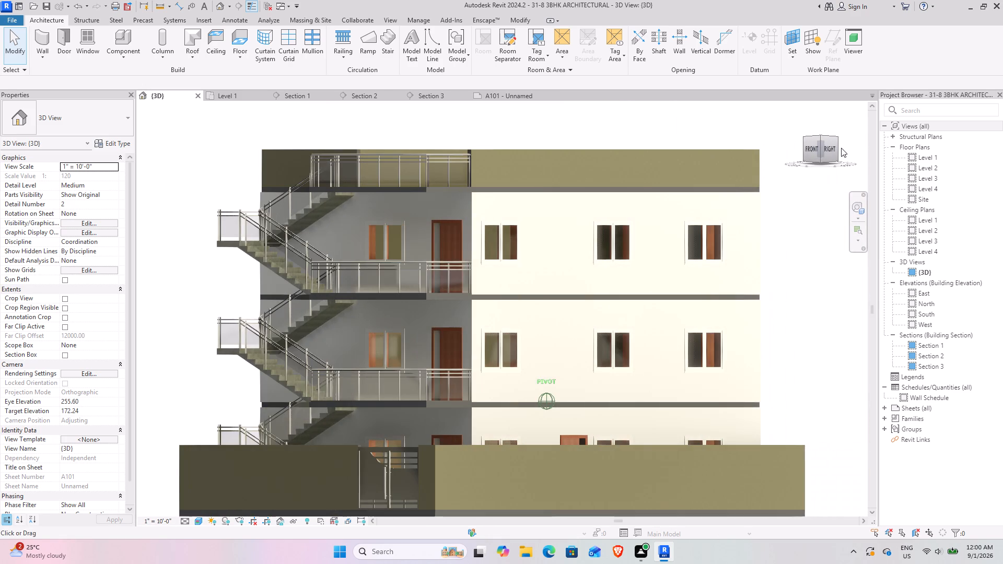
left_click_drag(841, 148, 816, 204)
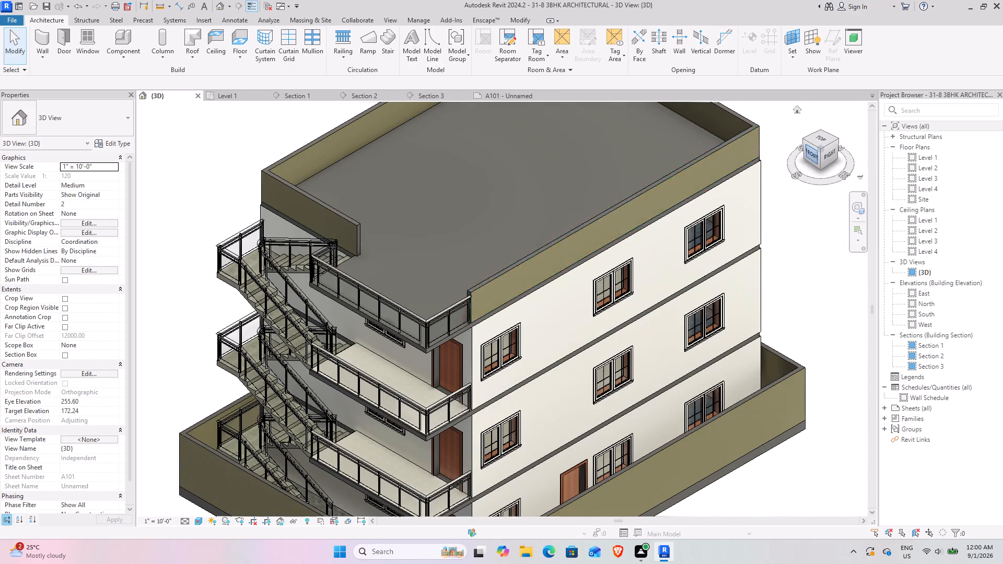
middle_click_drag(357, 301, 383, 225)
scroll(475, 302, "up", 3)
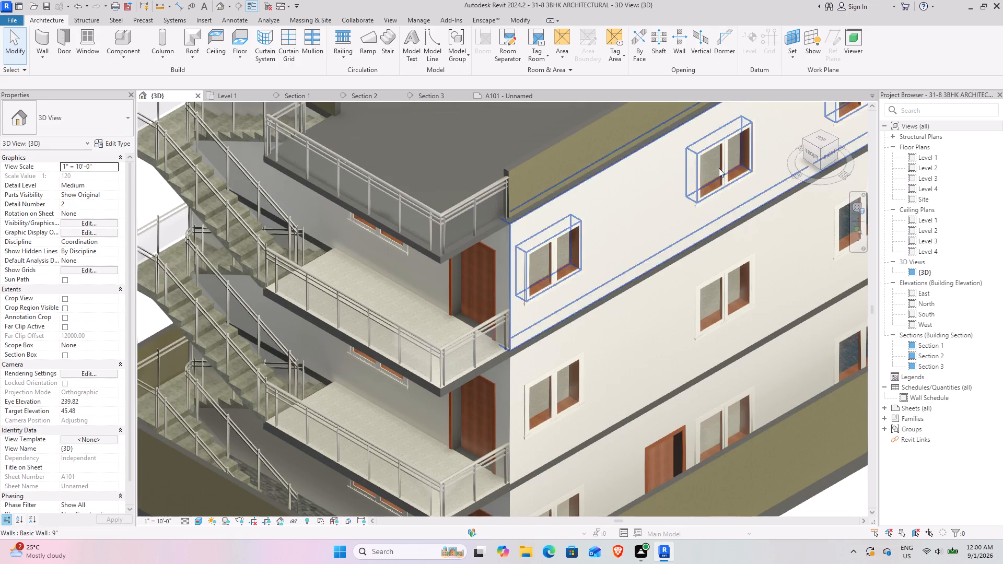
left_click_drag(822, 148, 816, 105)
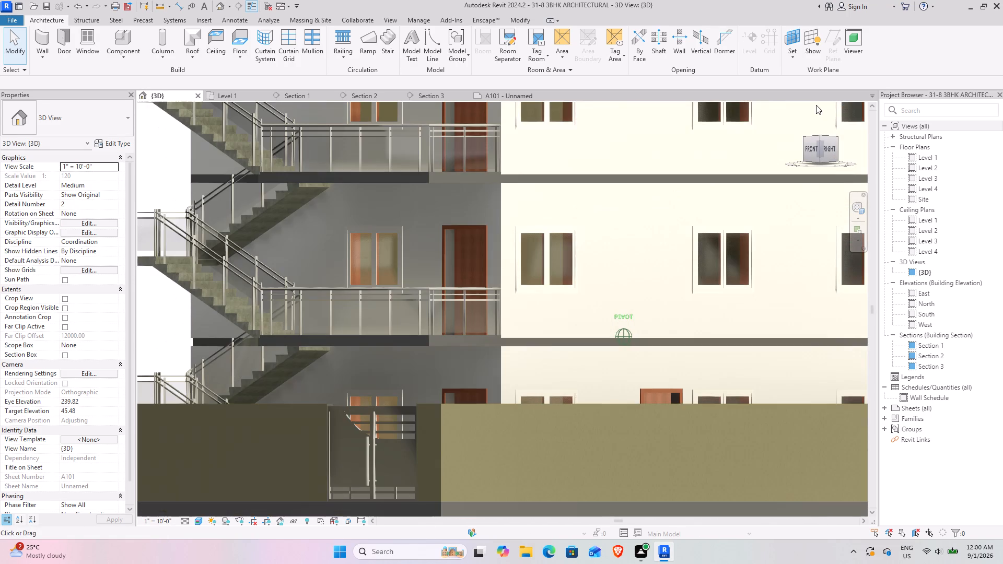
left_click_drag(816, 105, 816, 515)
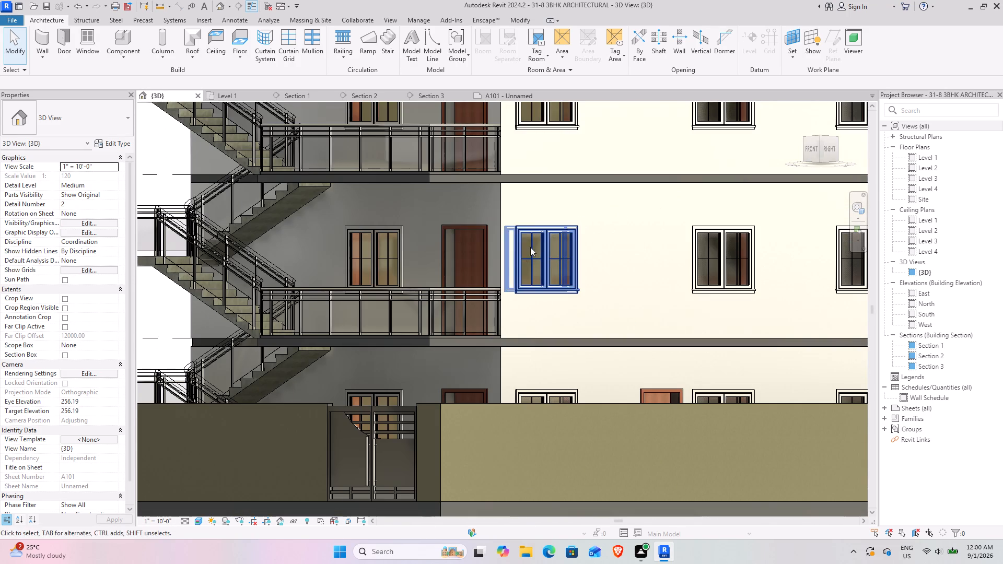
middle_click_drag(426, 310, 302, 370)
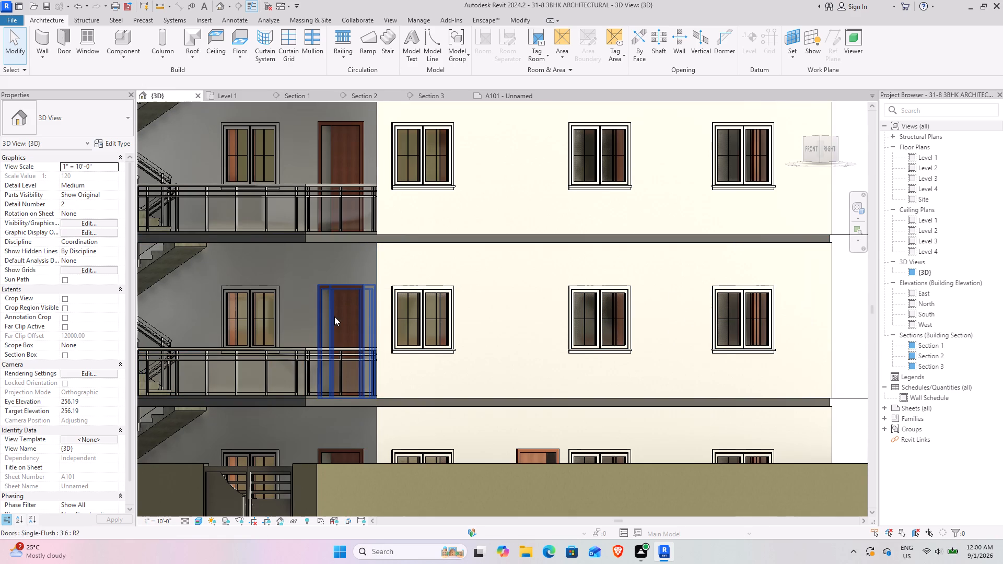
scroll(328, 314, "up", 4)
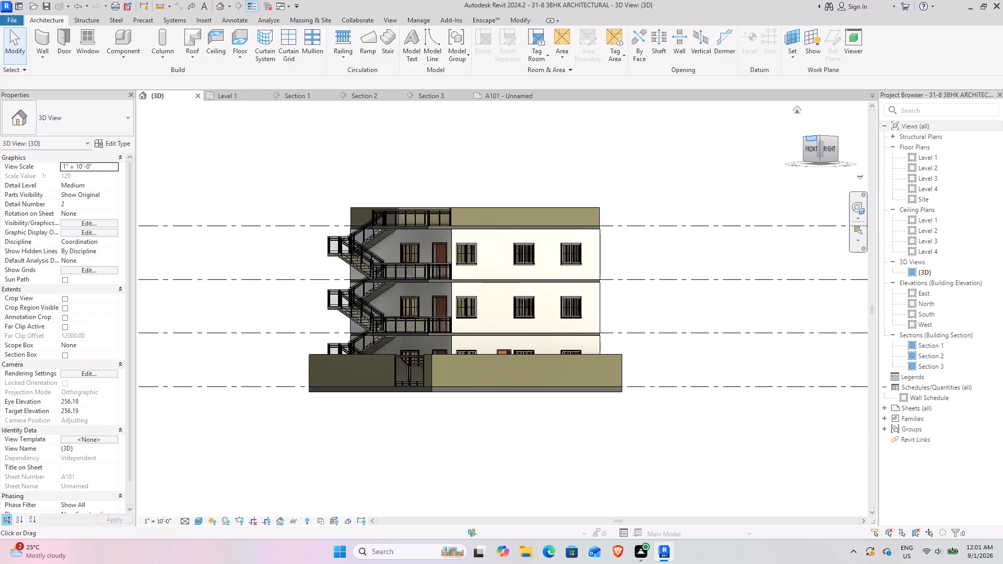
Examine the whole building's massing, roof terrace and boundary wall from the front and right sides, at high and low viewing angles.
left_click_drag(820, 136, 846, 175)
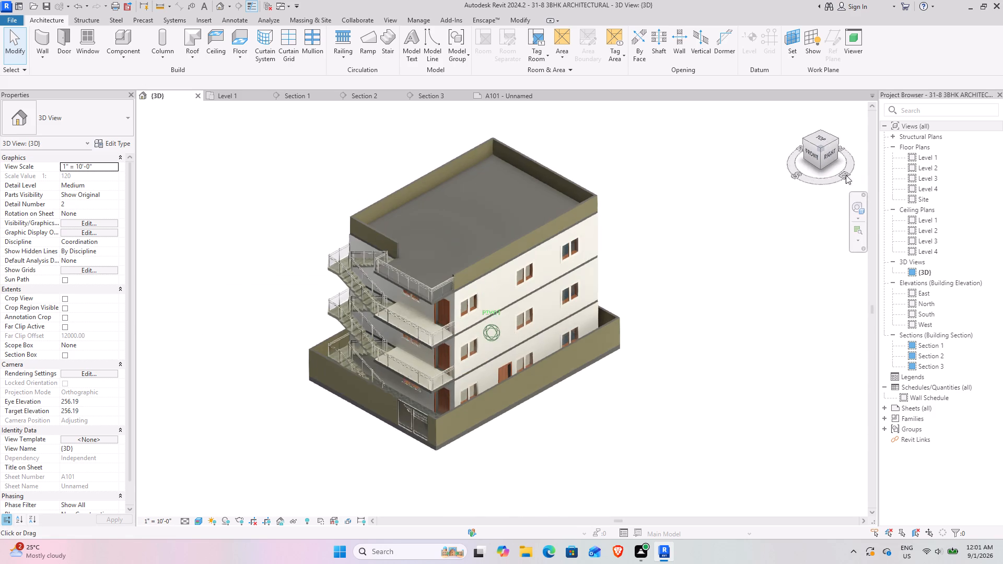
left_click_drag(846, 175, 679, 183)
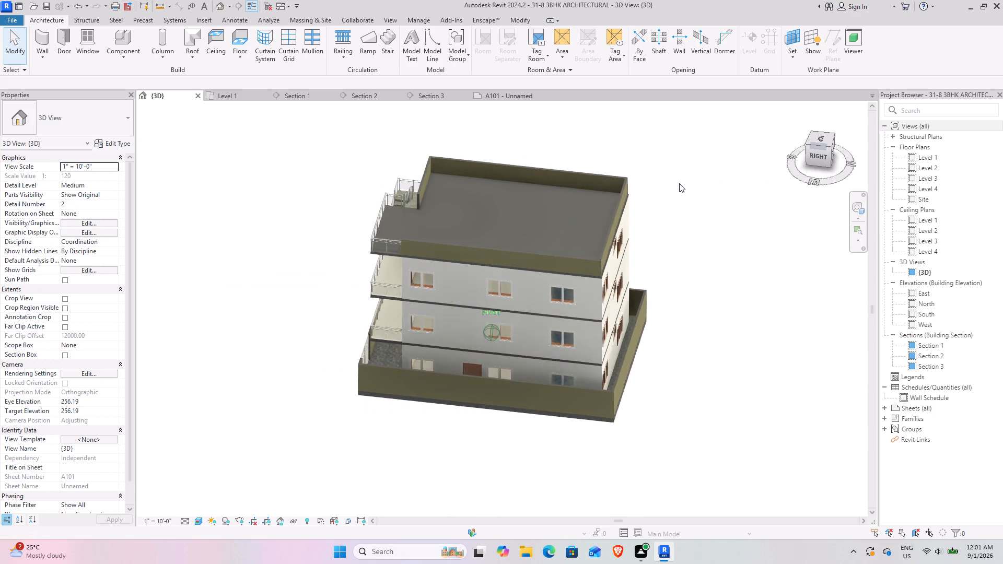
left_click_drag(679, 183, 846, 180)
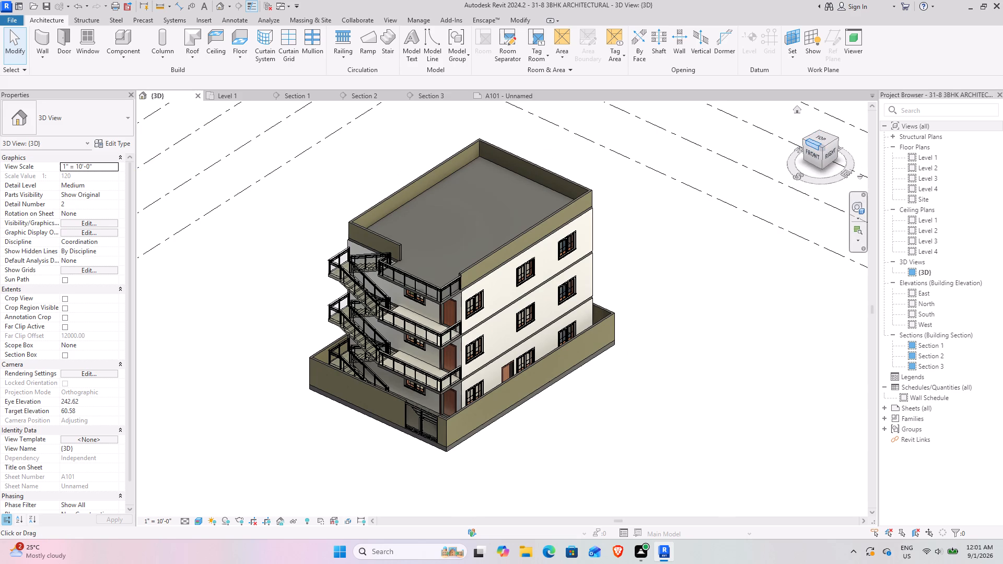
left_click_drag(824, 146, 623, 124)
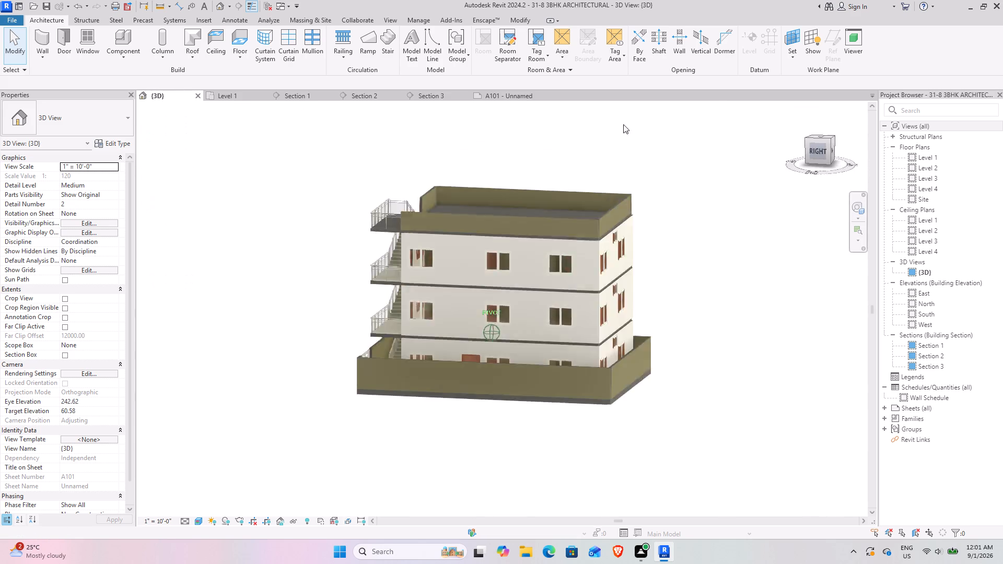
left_click_drag(623, 124, 852, 142)
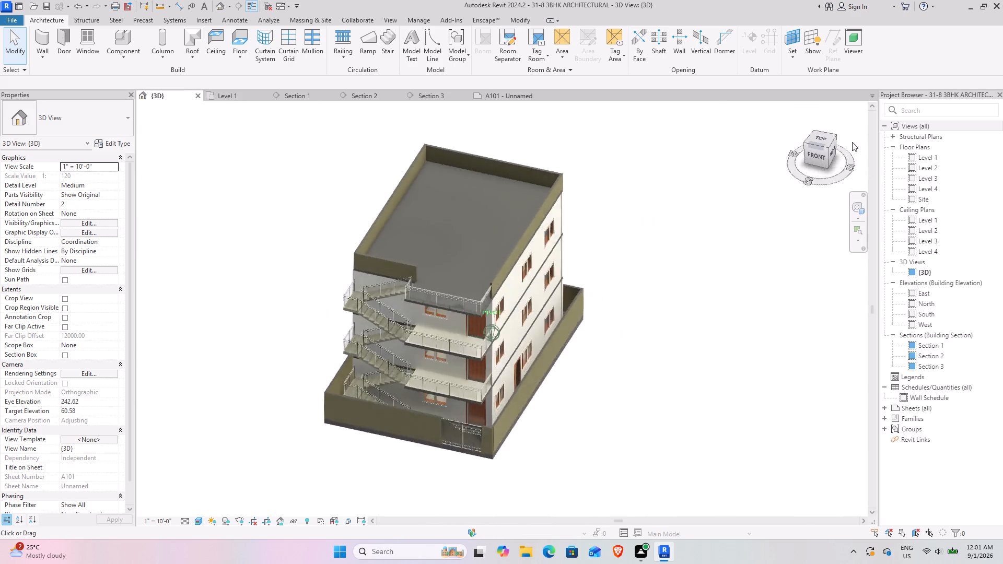
left_click_drag(852, 142, 765, 124)
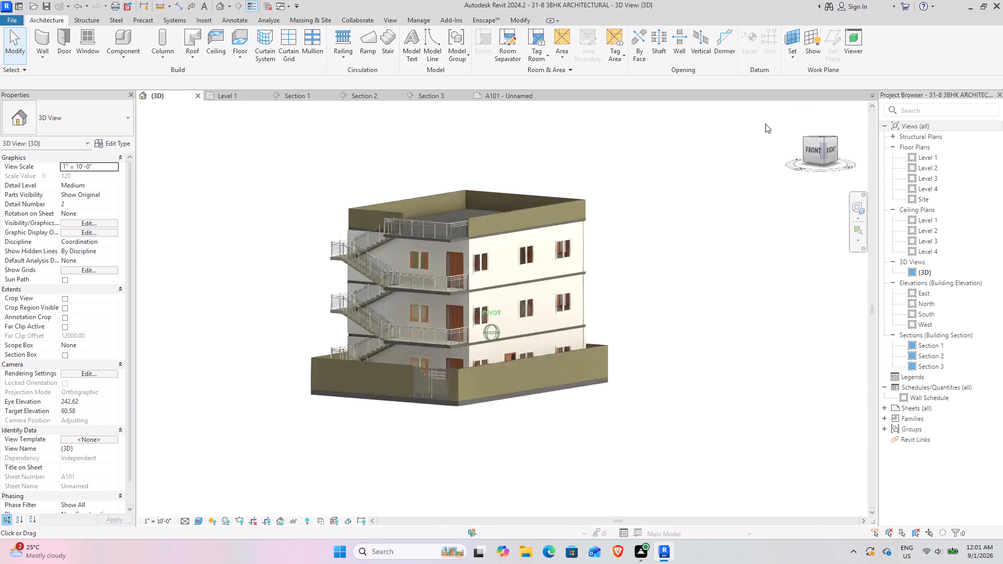
left_click_drag(765, 124, 809, 163)
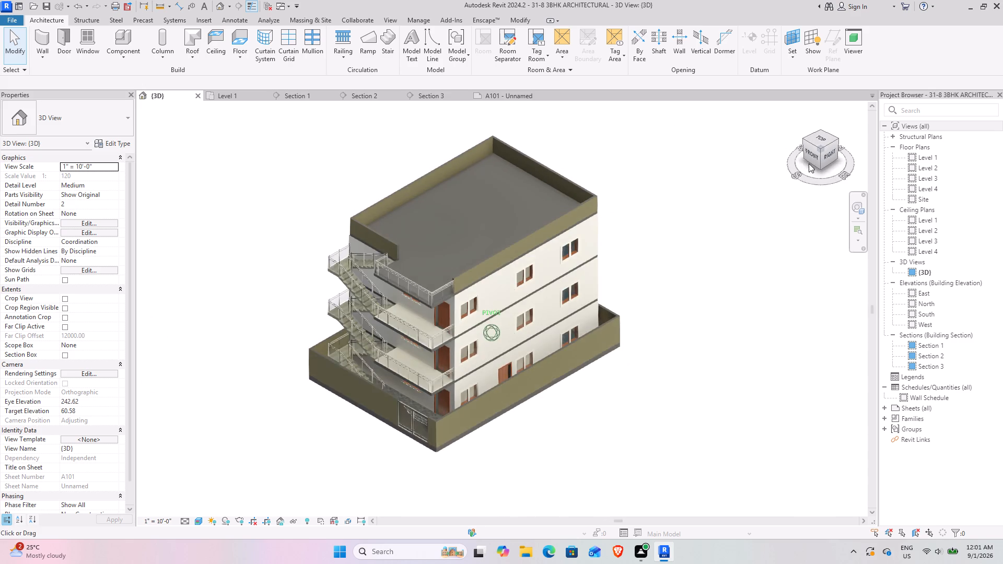
left_click_drag(809, 163, 812, 186)
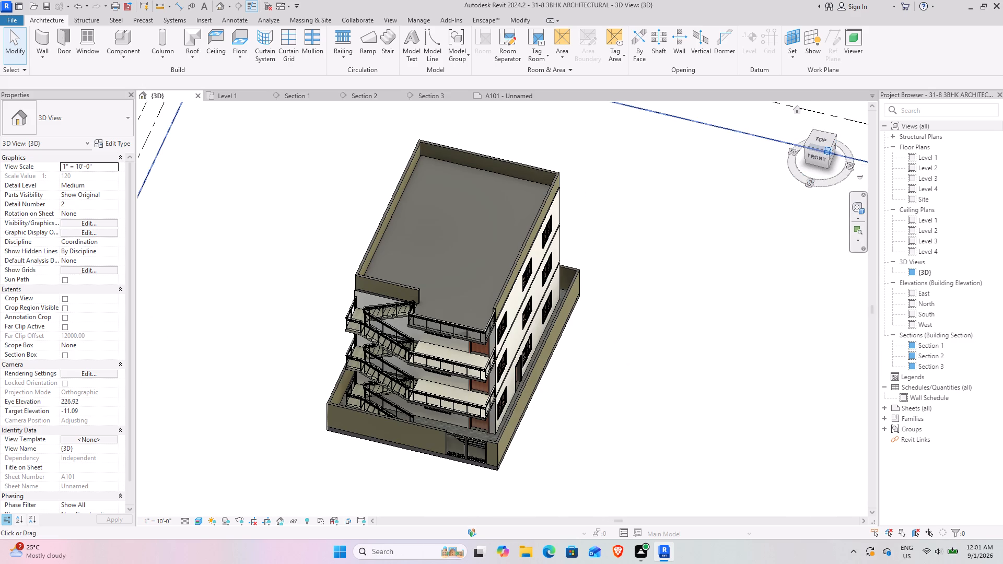
left_click_drag(827, 150, 769, 509)
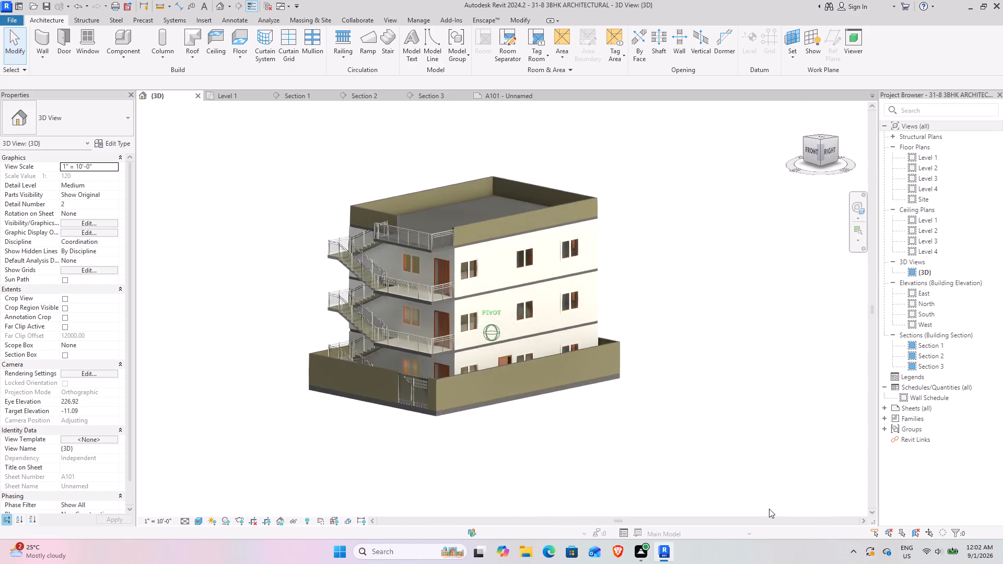
left_click_drag(769, 509, 783, 128)
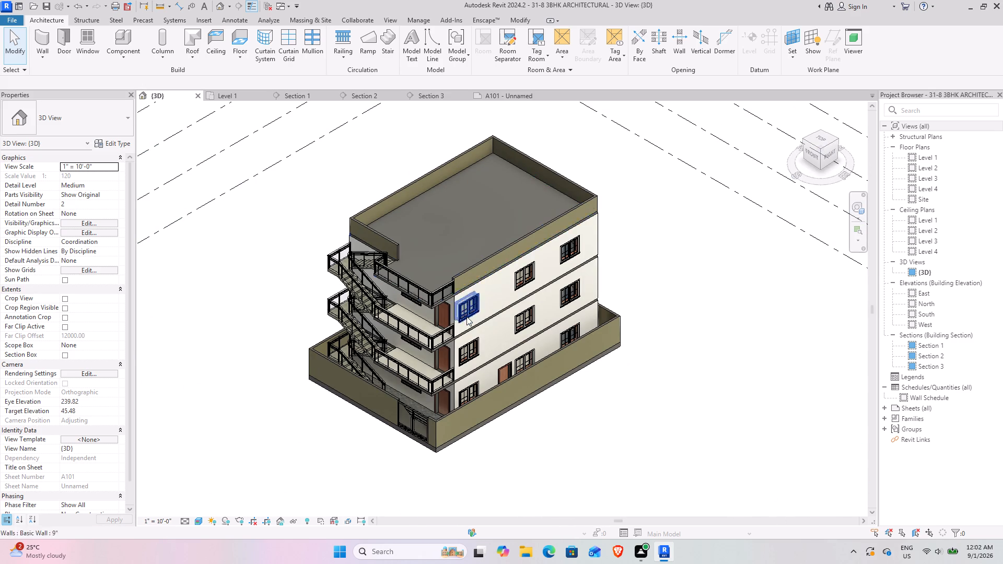
Inspect the external stair flights, landings and balcony railings at eye level, along with the adjoining right facade's window rows.
scroll(450, 362, "up", 3)
middle_click_drag(465, 329, 495, 288)
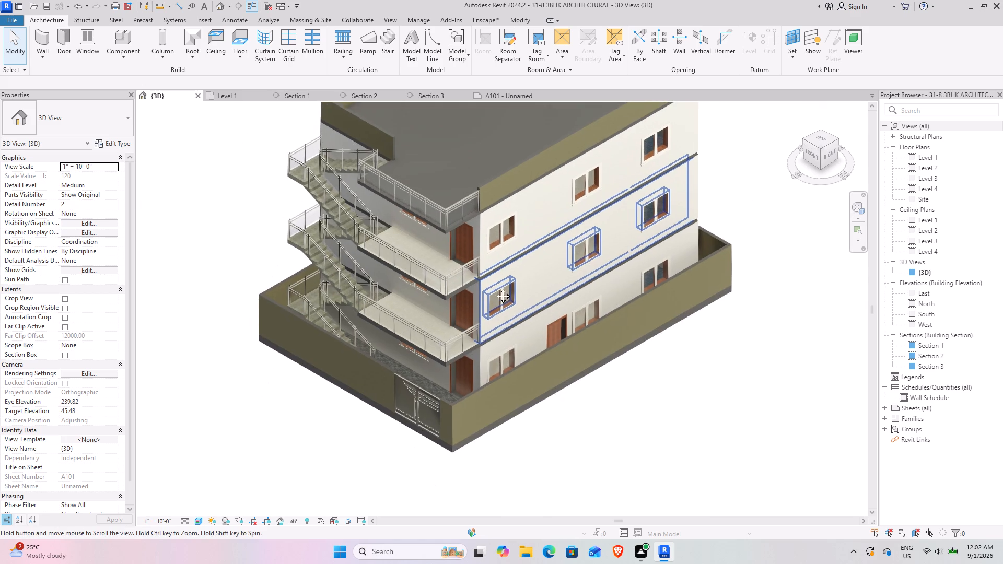
middle_click_drag(495, 288, 432, 312)
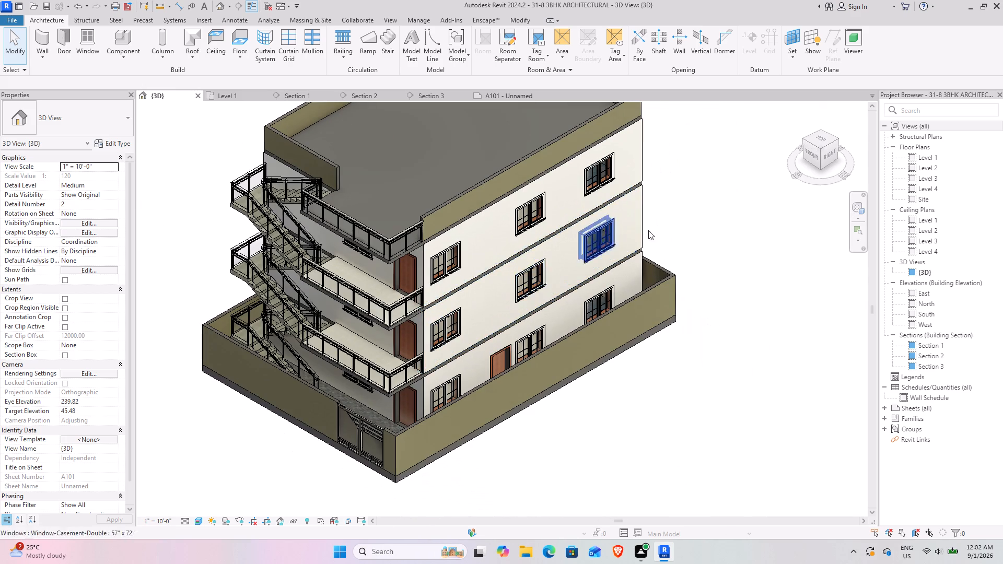
left_click_drag(822, 150, 822, 144)
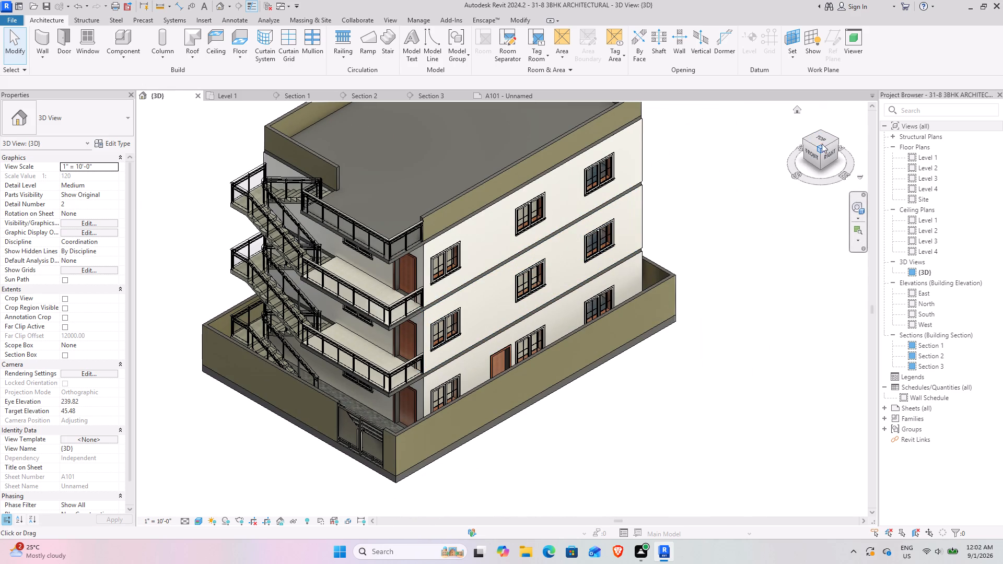
left_click_drag(822, 144, 822, 106)
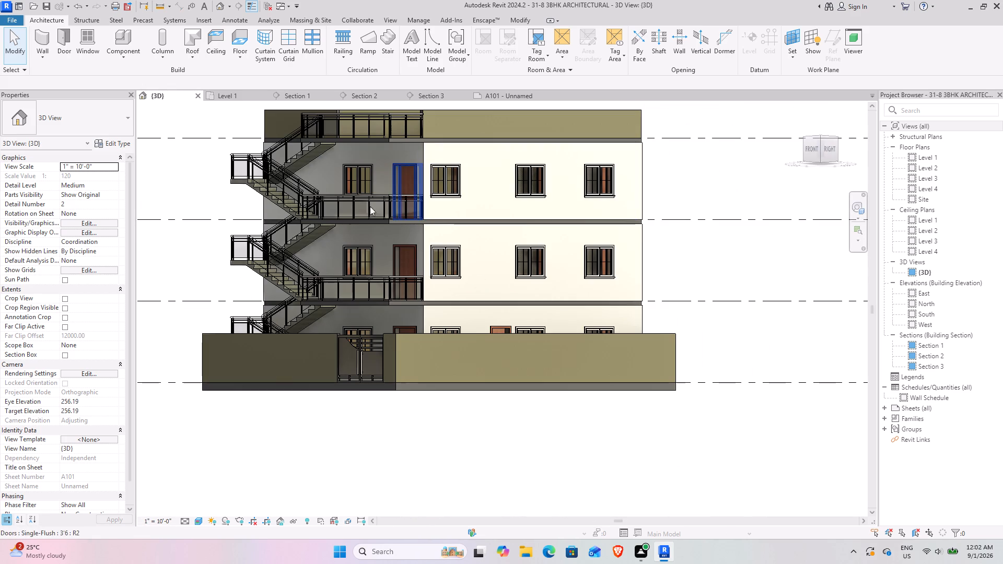
middle_click_drag(402, 246, 437, 365)
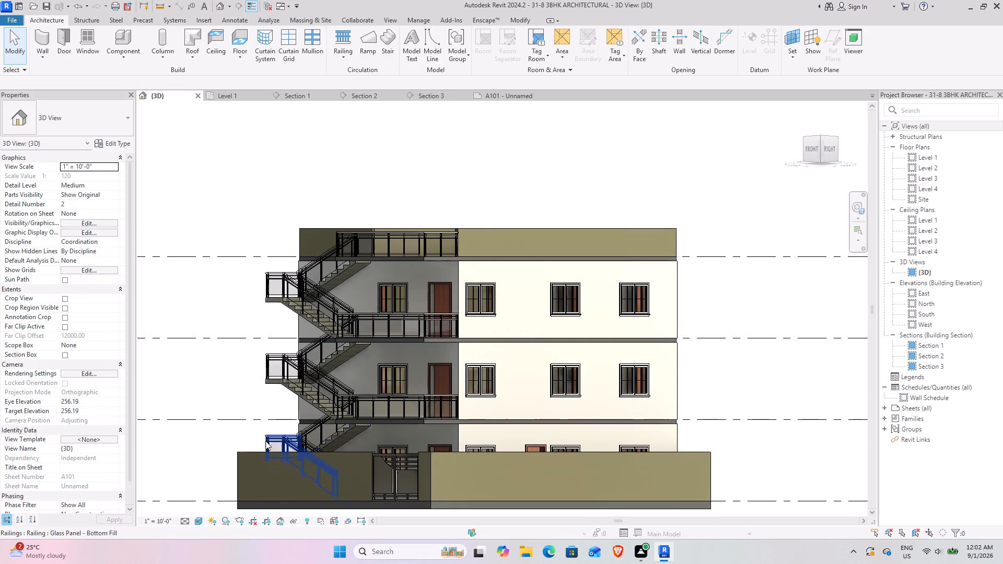
scroll(288, 350, "up", 7)
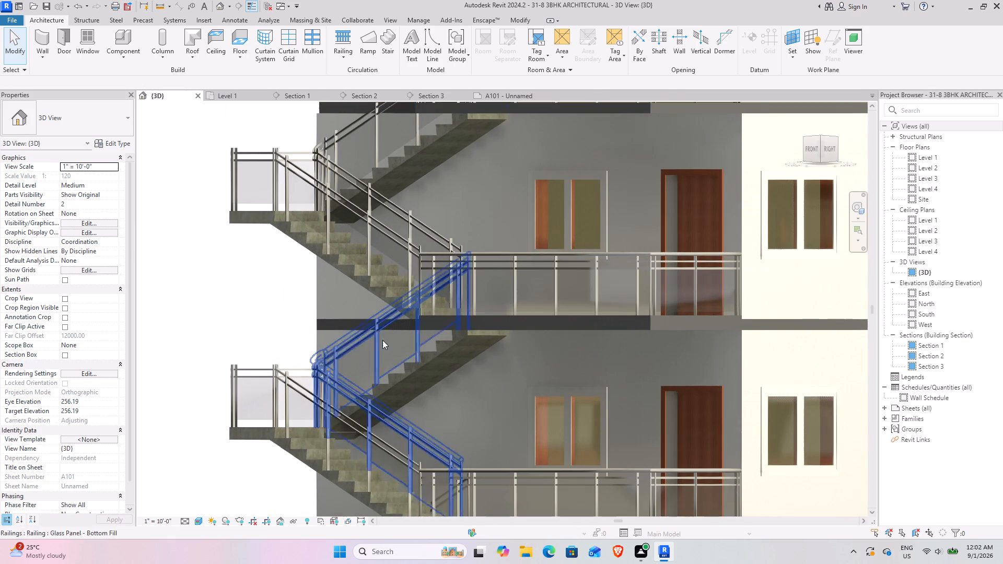
left_click(506, 366)
left_click(183, 289)
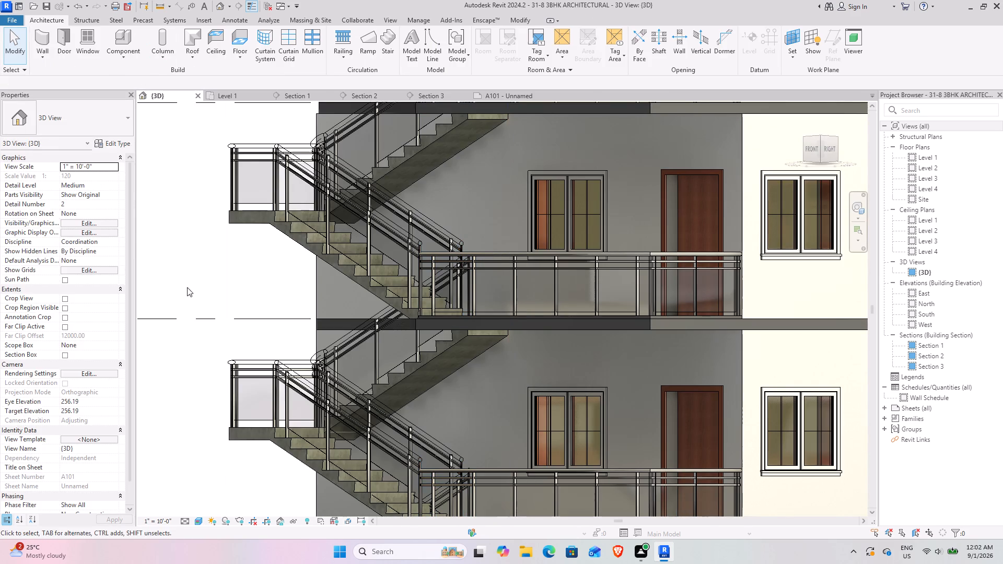
scroll(692, 271, "down", 3)
middle_click_drag(744, 277, 452, 273)
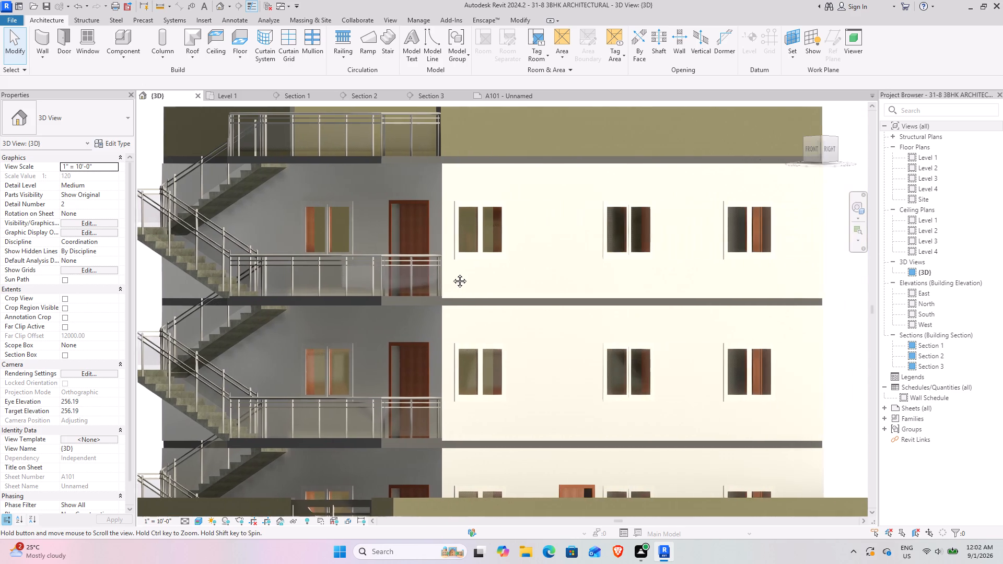
middle_click_drag(452, 273, 446, 273)
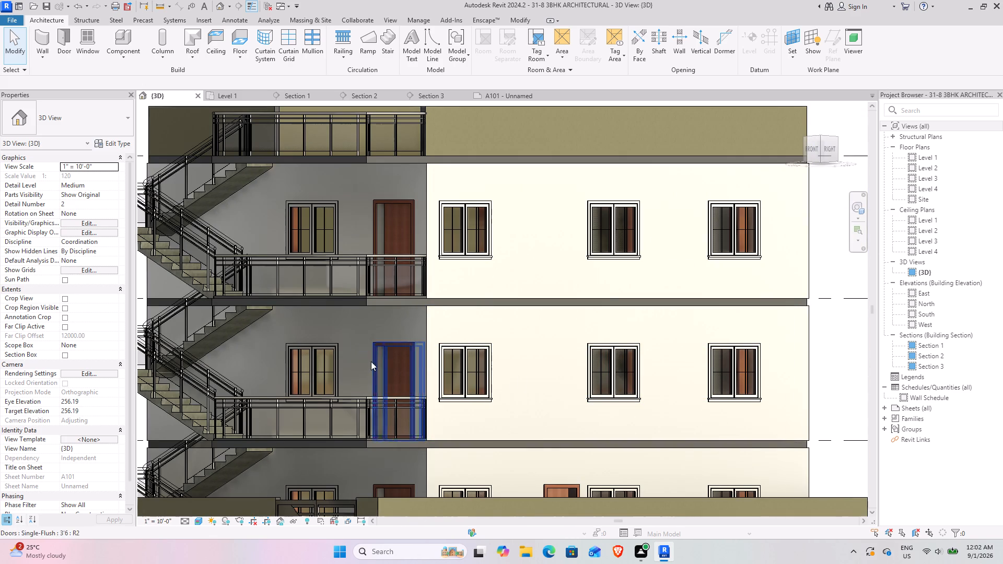
Inspect the Level 2 balcony door up close, including its frame, opening and instance properties.
scroll(384, 369, "up", 10)
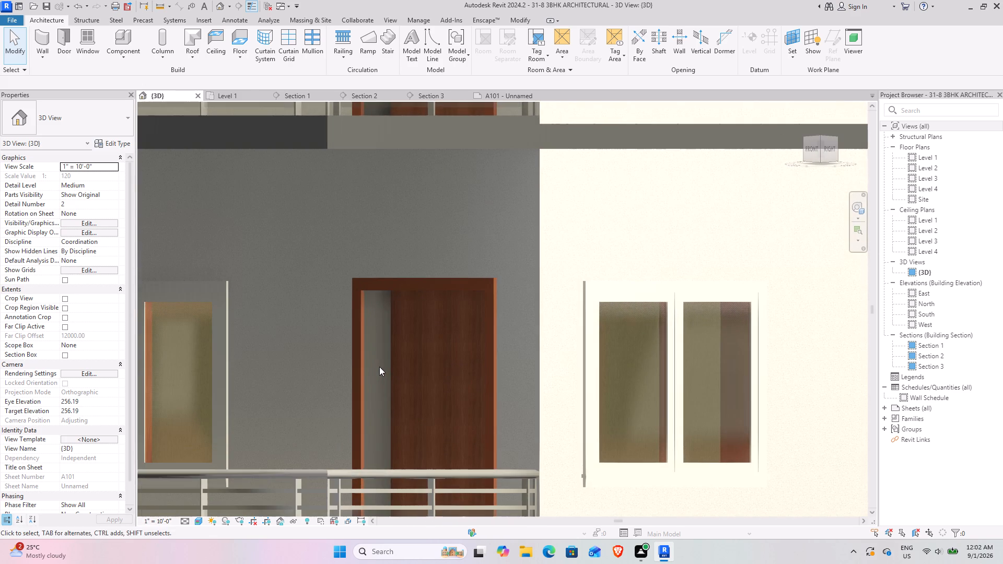
left_click(360, 347)
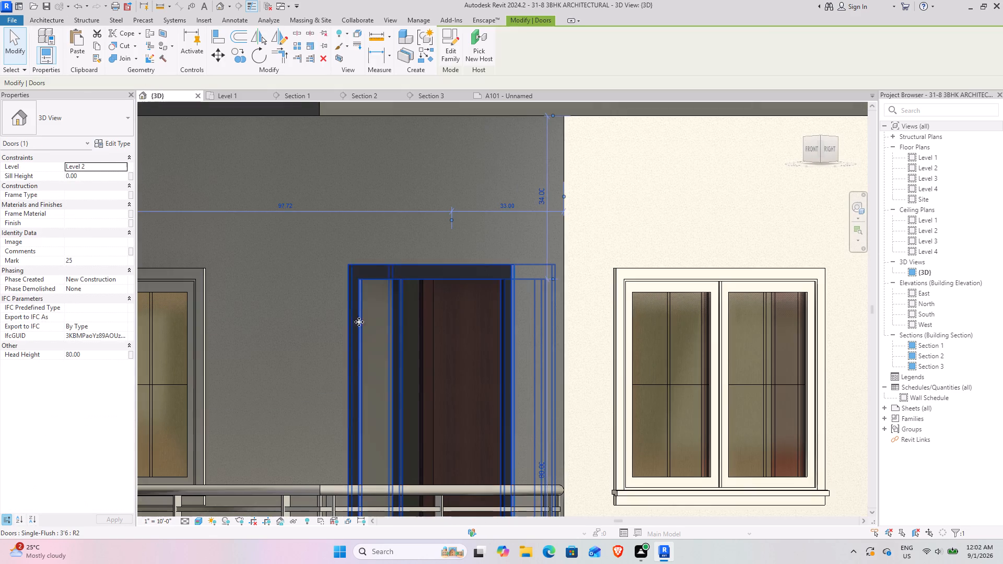
left_click(652, 191)
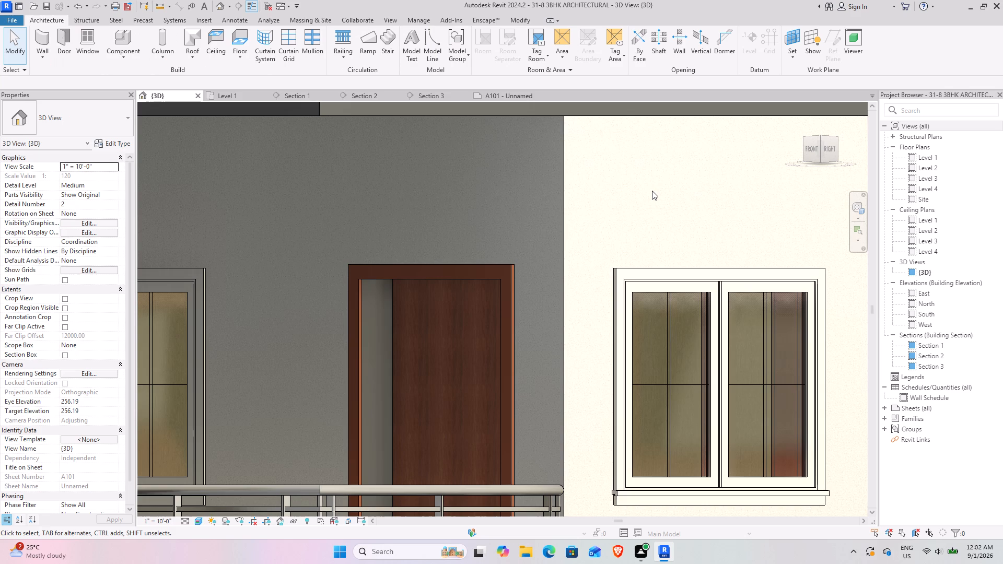
scroll(470, 174, "down", 8)
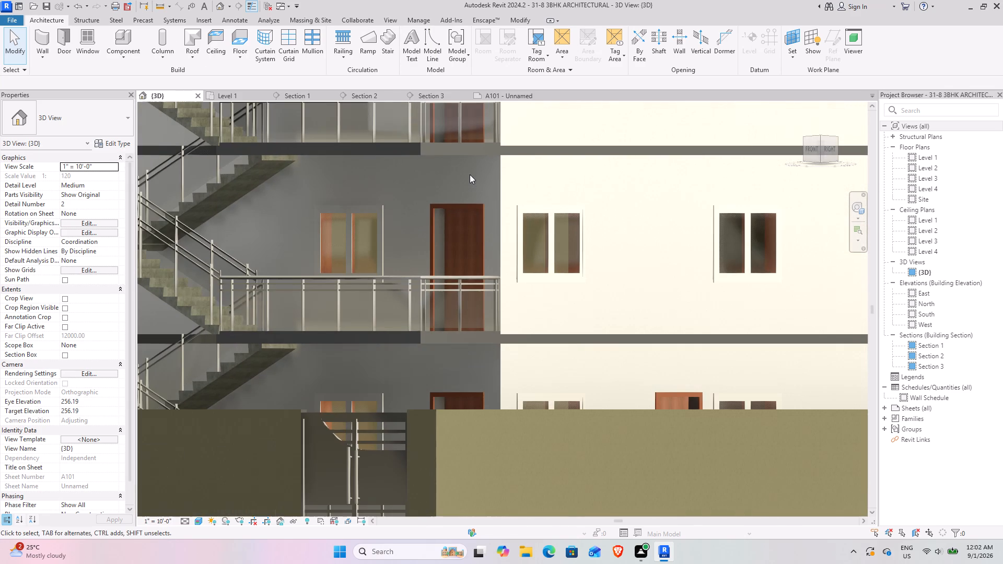
Inspect the Level 3 balcony at eye level, including its glass-panel railing, door and the HALL FLOOR finish's instance properties.
middle_click_drag(470, 174, 420, 365)
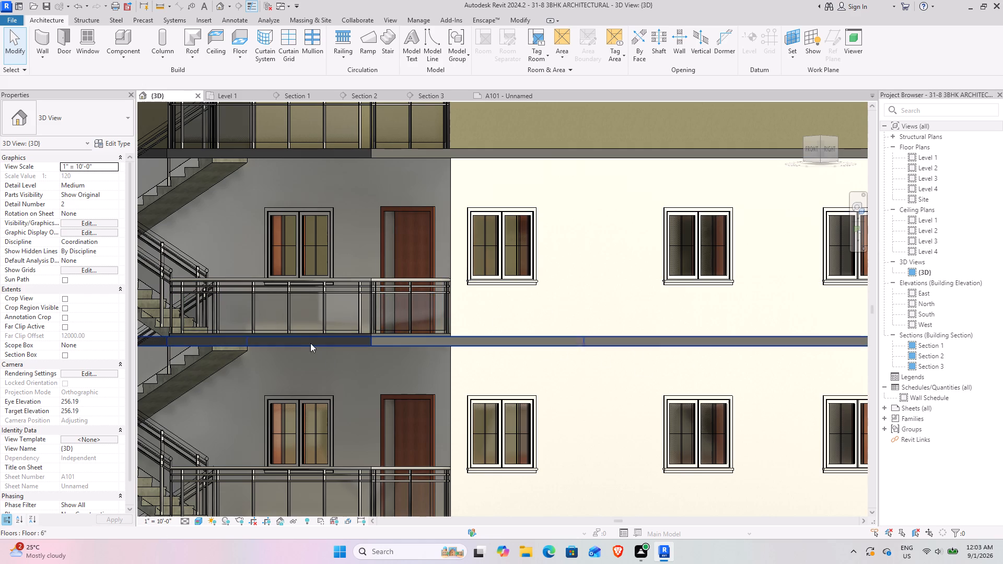
scroll(413, 303, "up", 3)
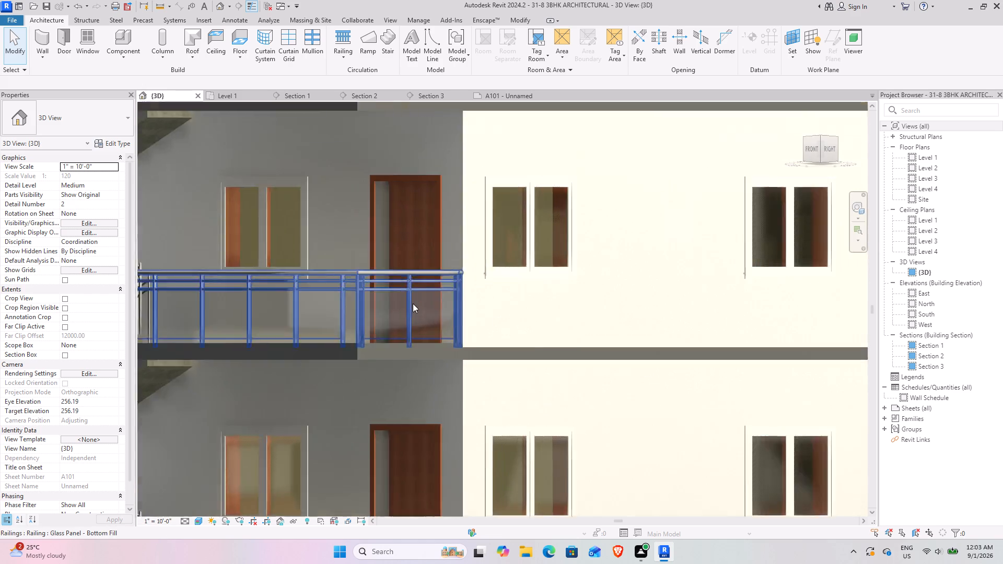
scroll(413, 303, "up", 4)
left_click(360, 379)
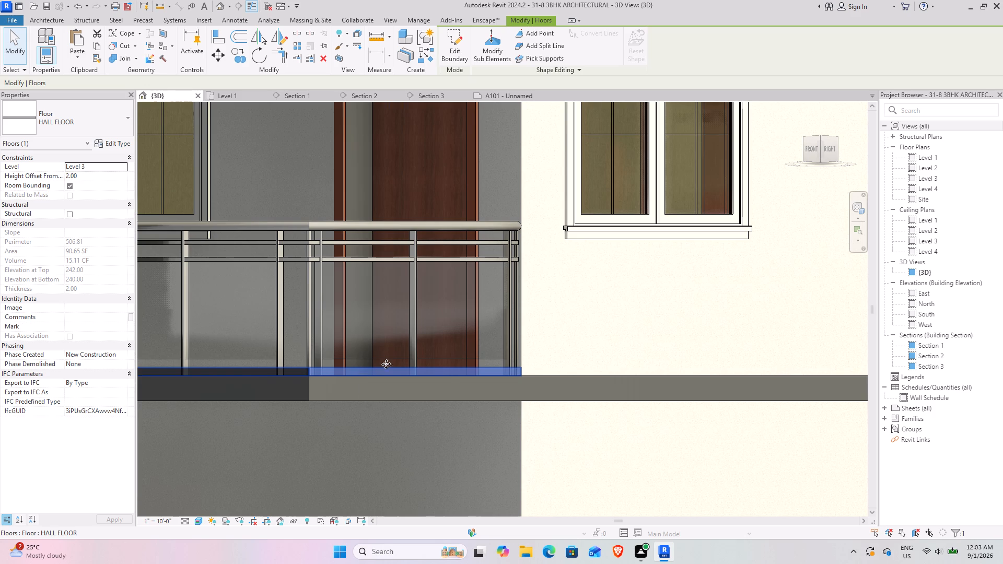
scroll(437, 338, "down", 8)
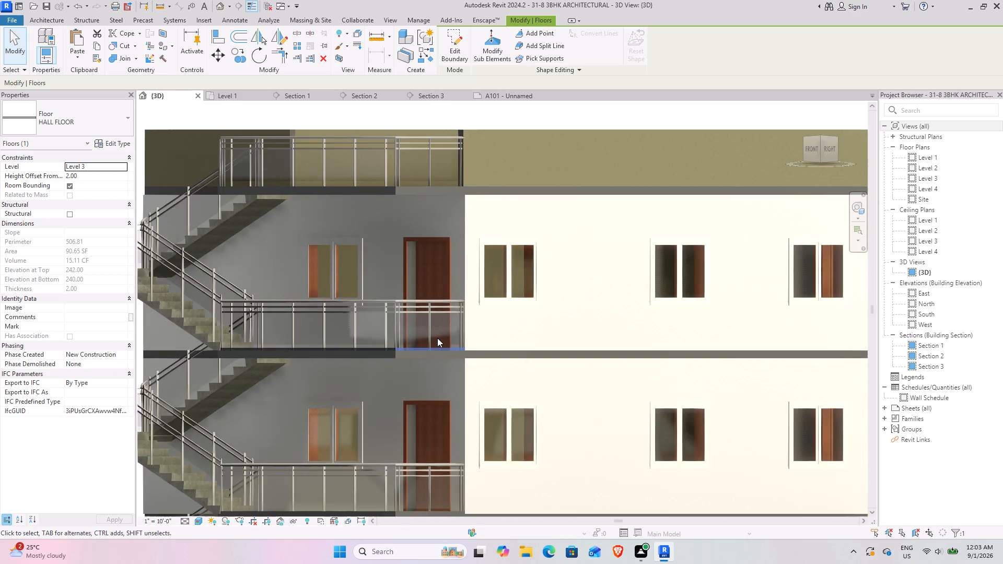
scroll(437, 338, "down", 1)
middle_click_drag(387, 370, 496, 335)
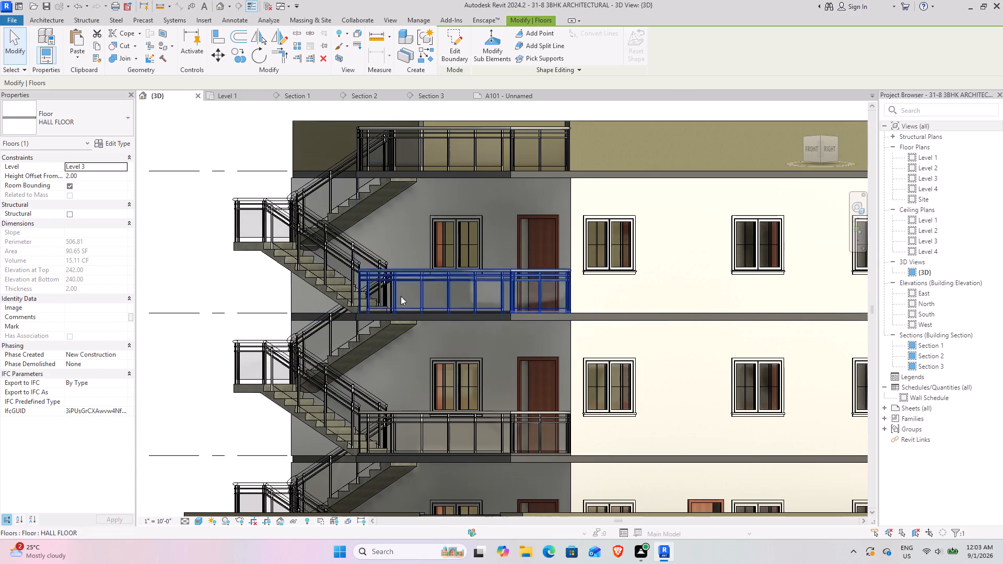
left_click(158, 284)
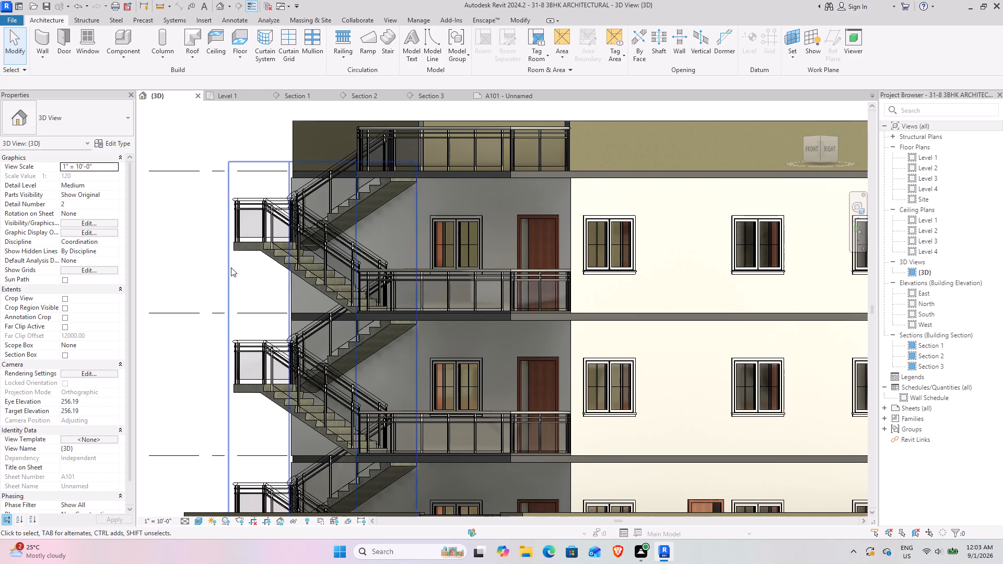
Examine the front-right elevation at eye level, checking the properties of the Level 3 exterior wall and Level 4 floor slab.
scroll(351, 242, "down", 4)
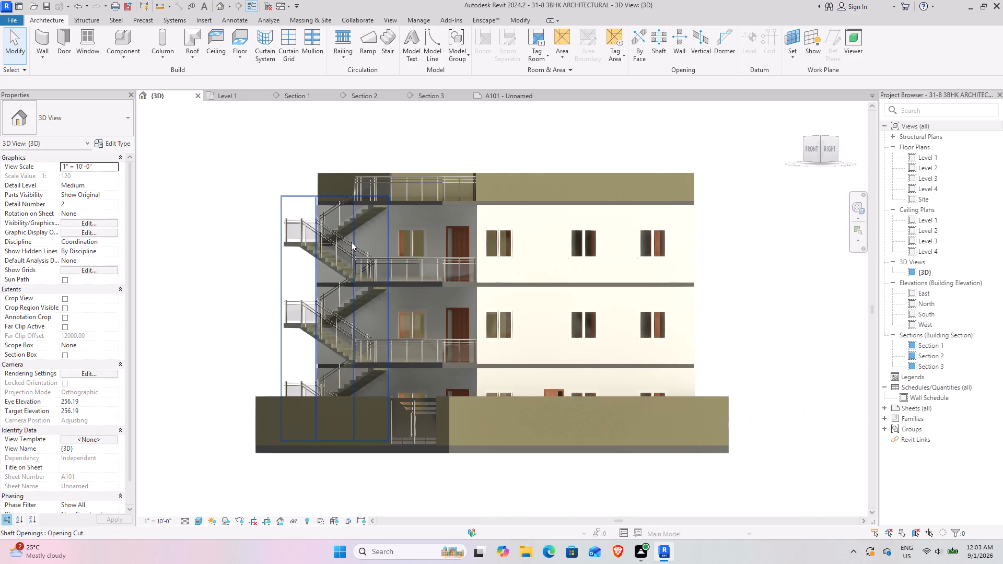
middle_click_drag(352, 241, 277, 211)
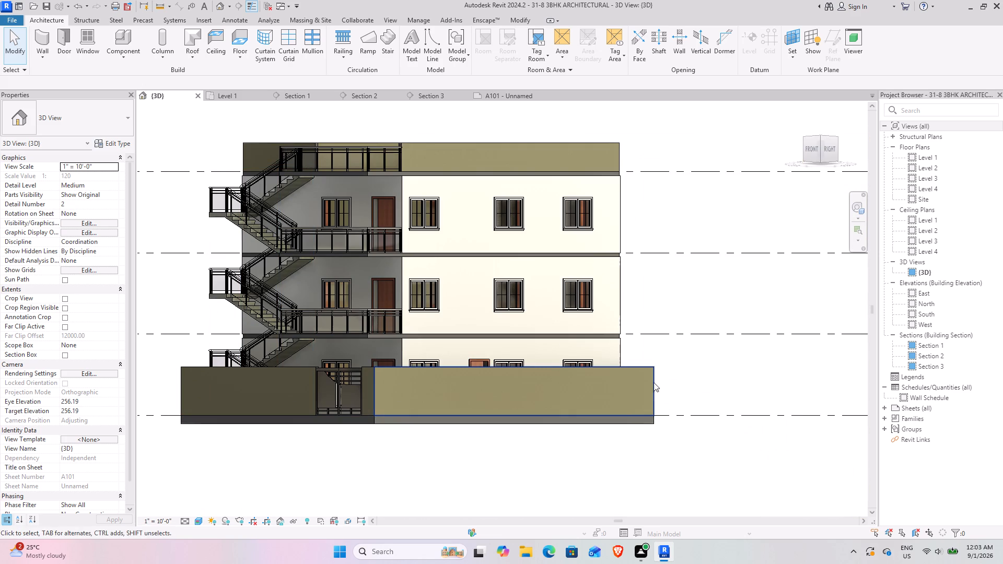
scroll(647, 368, "up", 4)
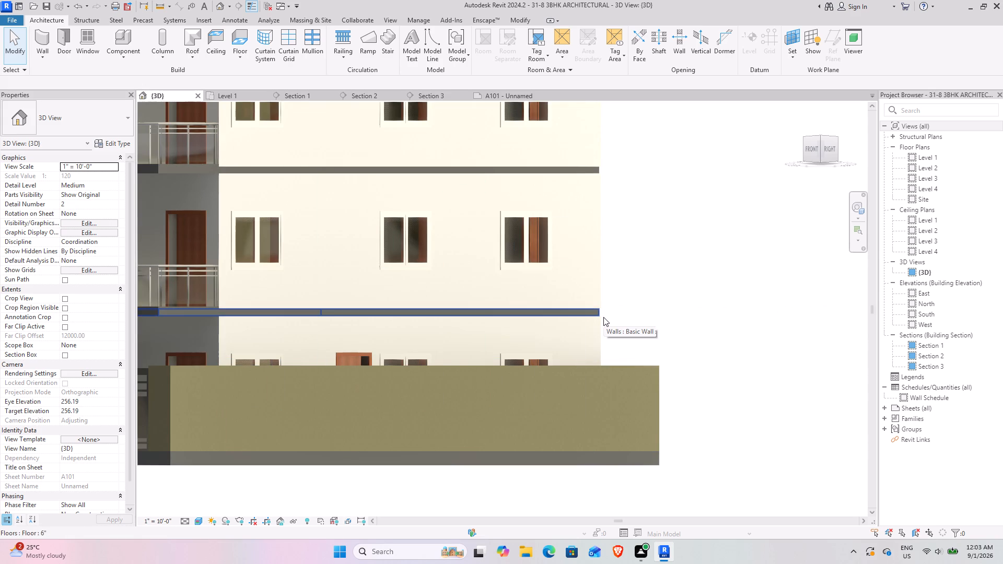
scroll(603, 317, "up", 5)
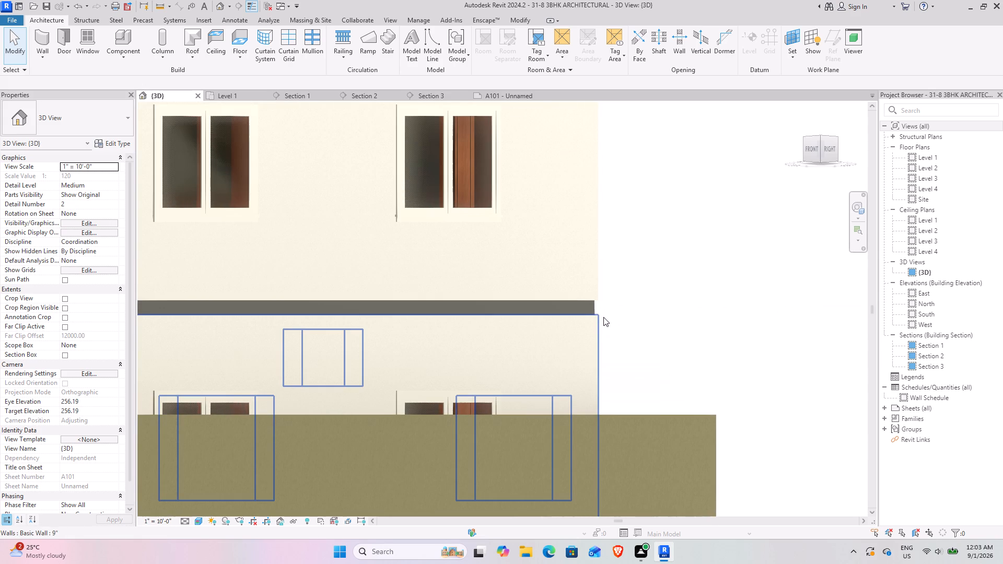
scroll(741, 247, "down", 8)
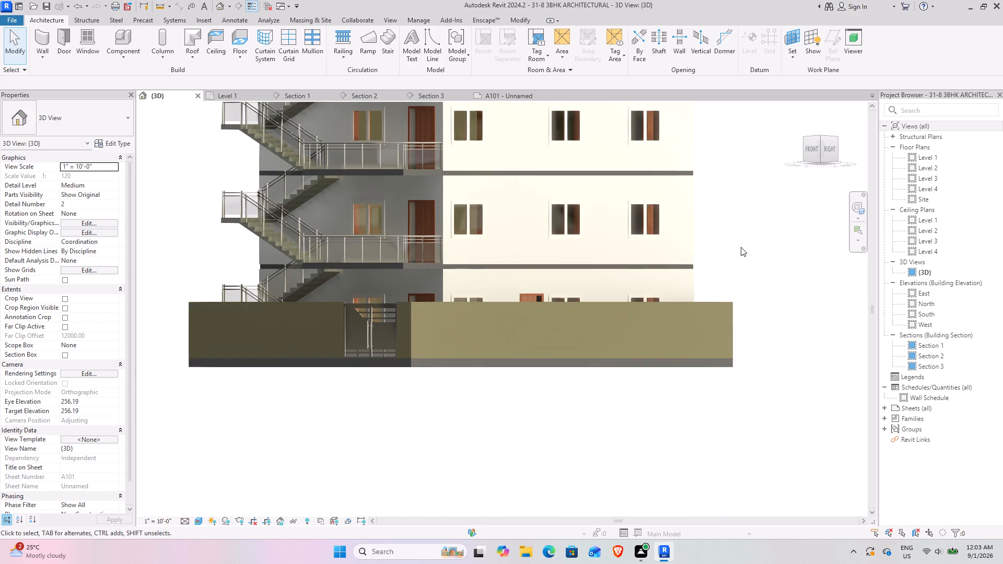
middle_click_drag(738, 248, 730, 332)
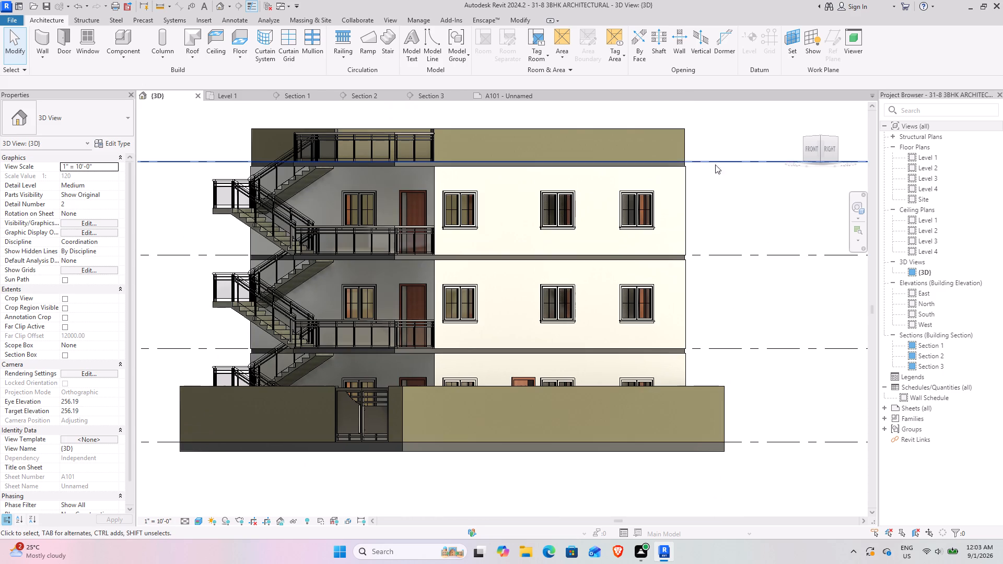
middle_click_drag(755, 223, 711, 228)
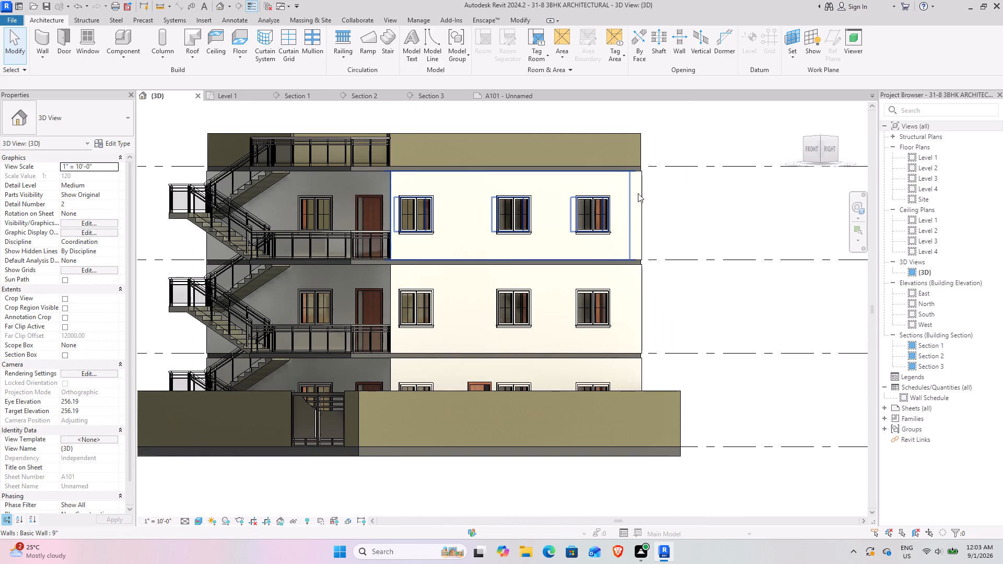
left_click(645, 207)
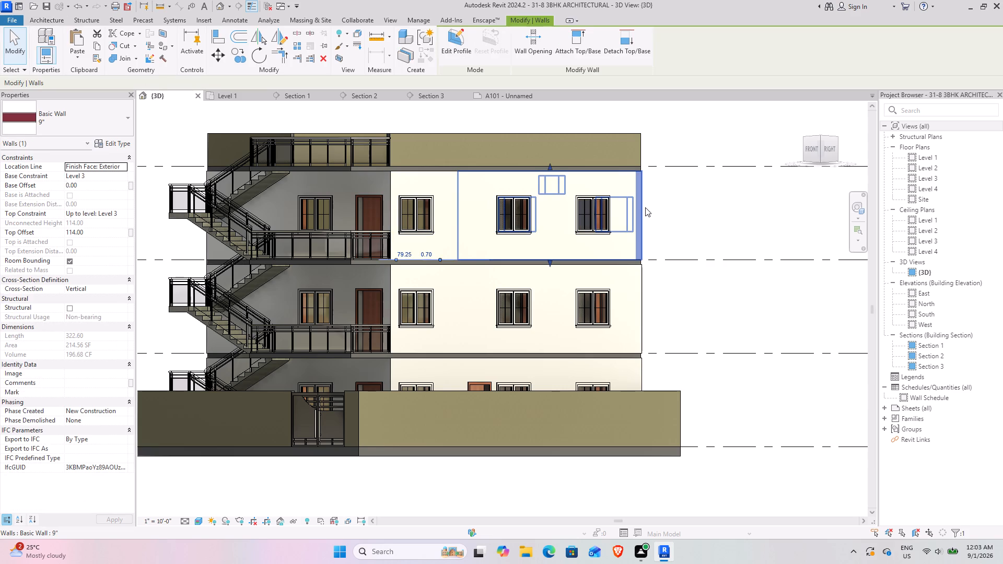
left_click(718, 214)
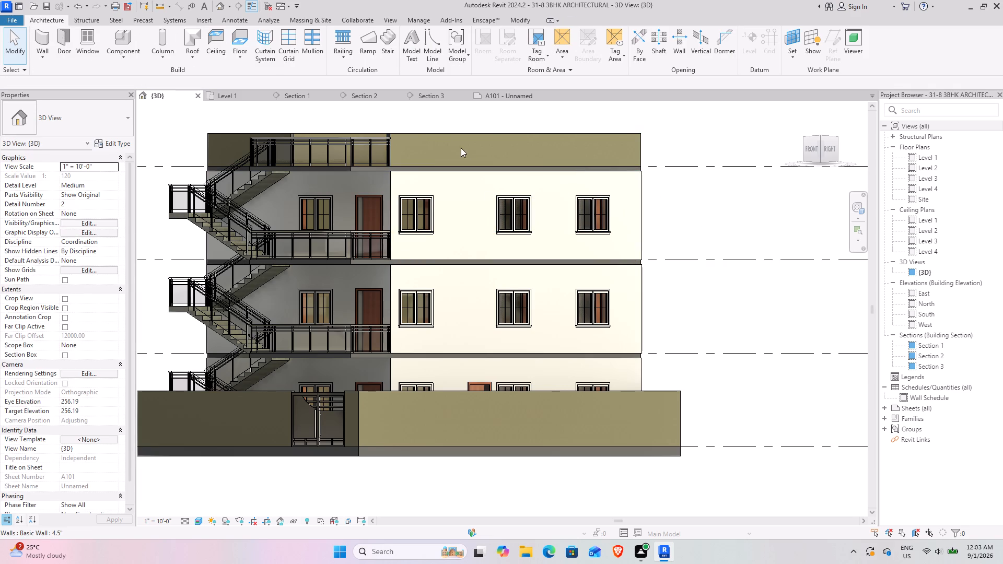
left_click(401, 170)
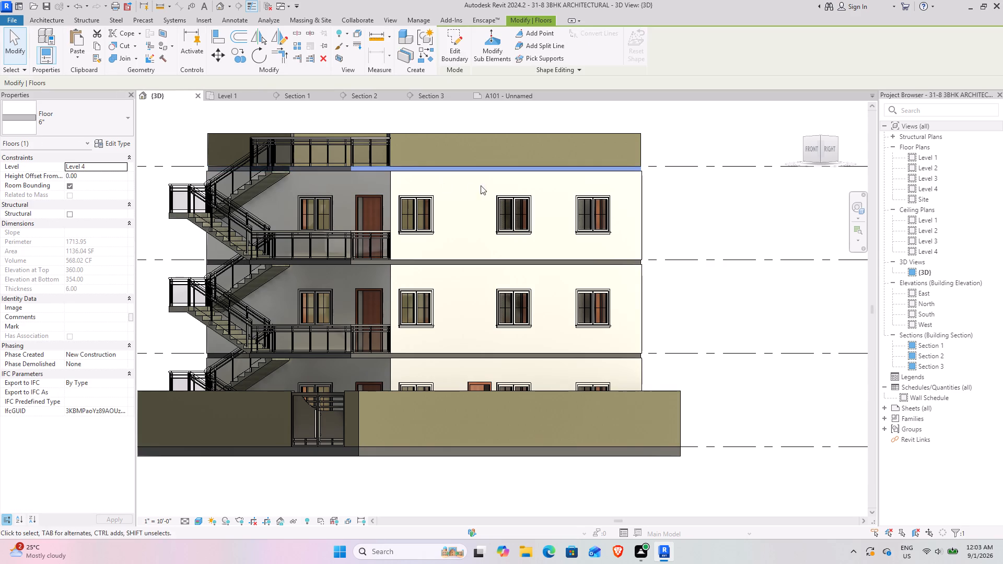
left_click(767, 218)
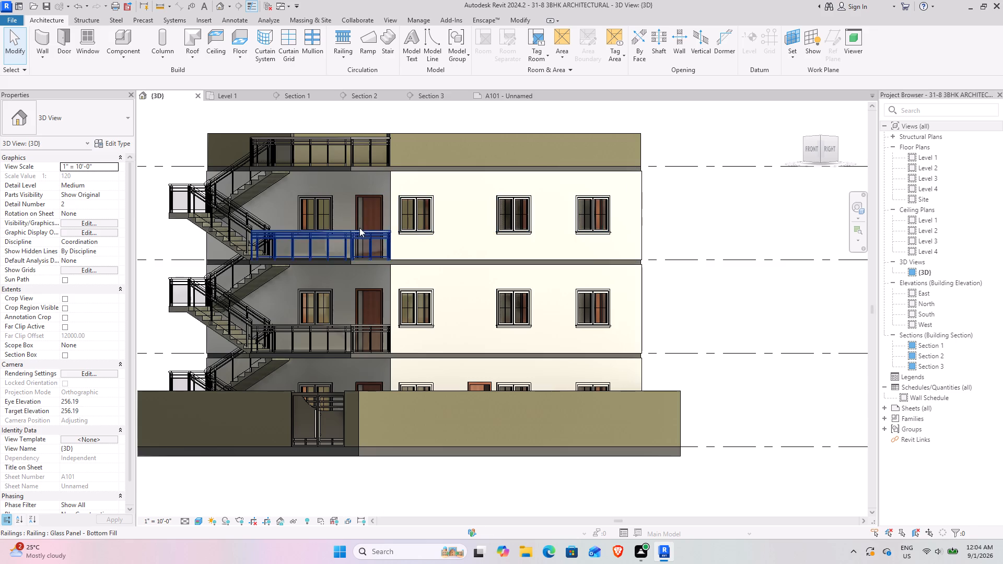
scroll(358, 229, "up", 4)
middle_click_drag(360, 246, 383, 213)
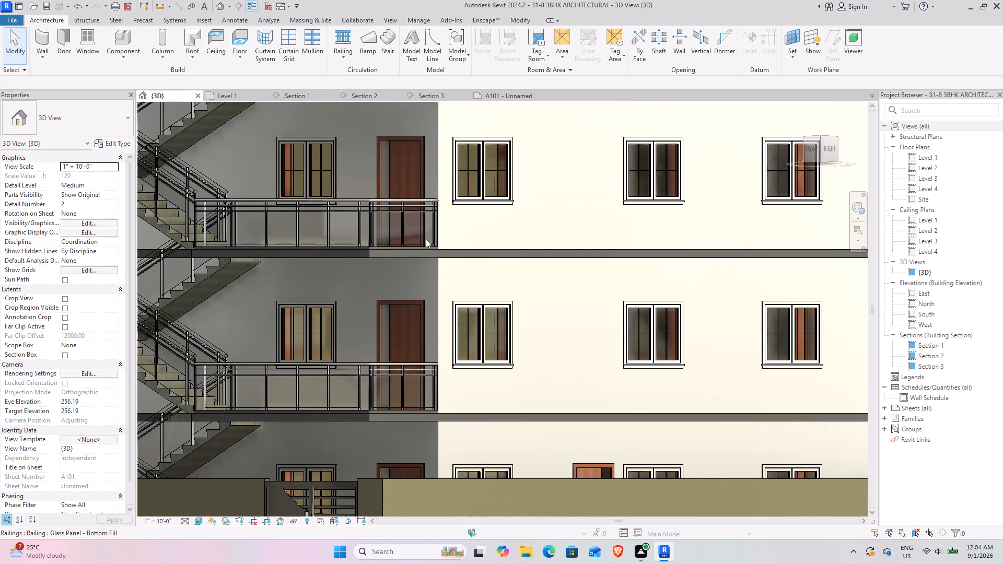
scroll(428, 239, "down", 5)
scroll(487, 226, "down", 2)
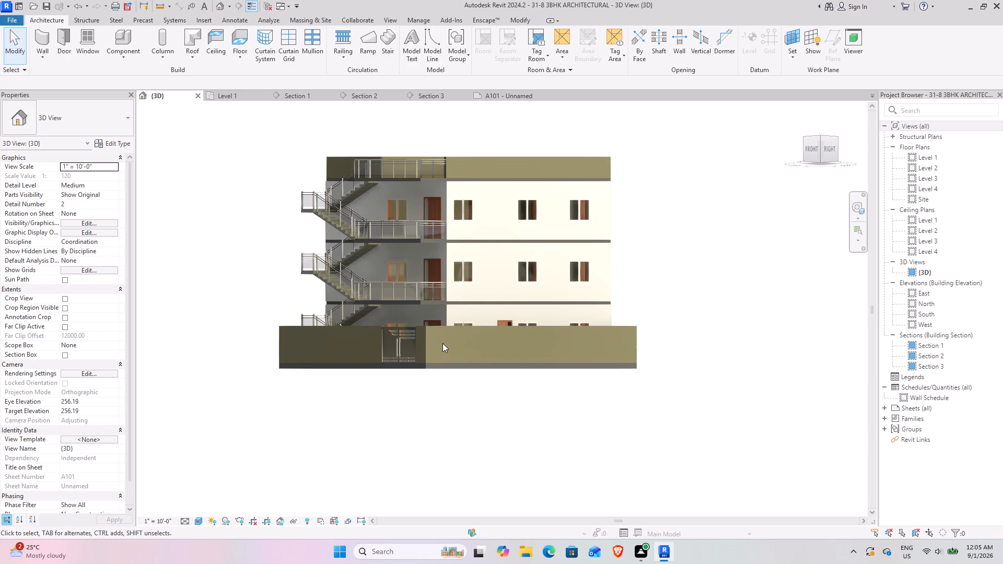
scroll(400, 187, "down", 3)
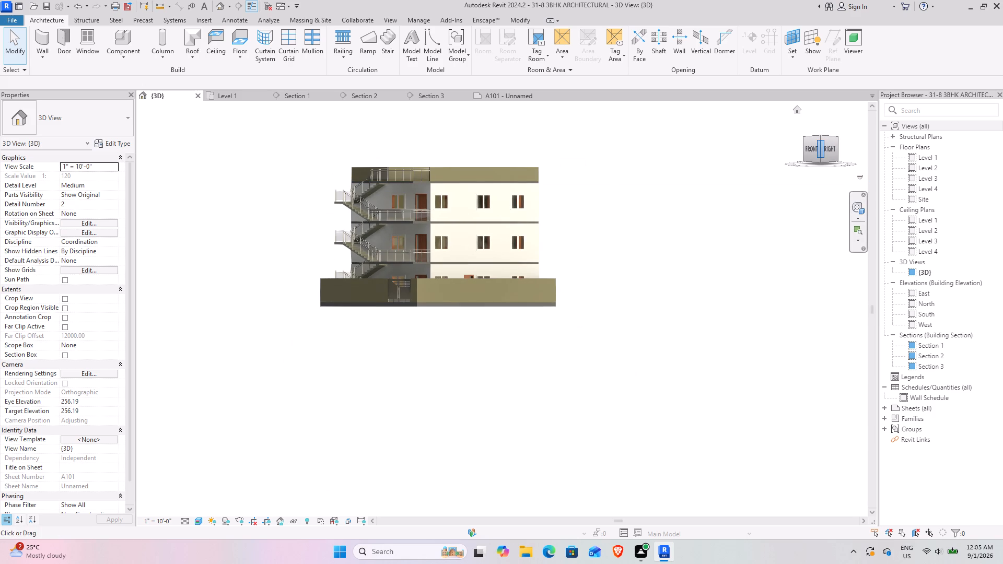
Examine the whole building from above at the front-right corner, including the roof terrace, parapet and external stair flights.
left_click_drag(818, 139, 711, 255)
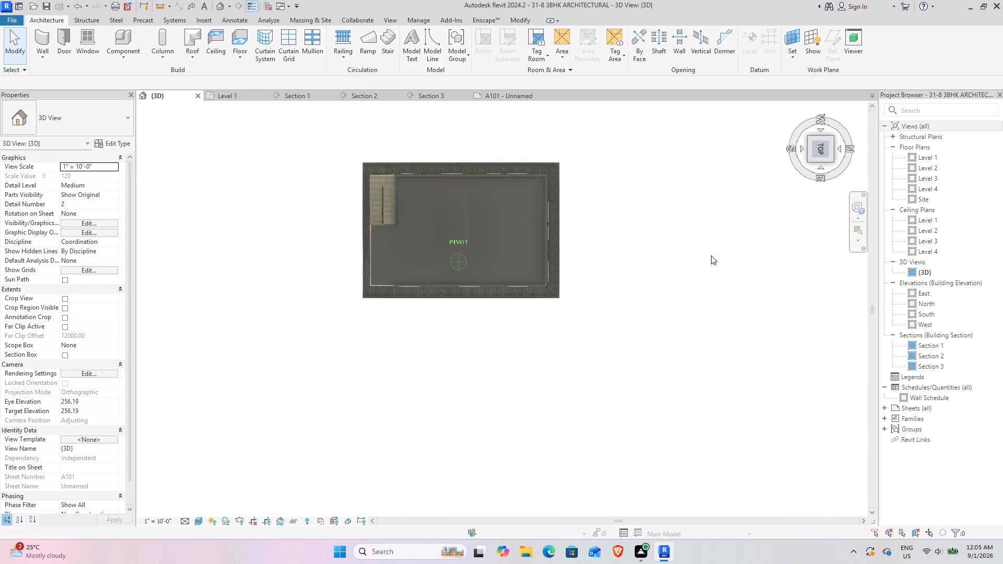
left_click_drag(711, 255, 139, 134)
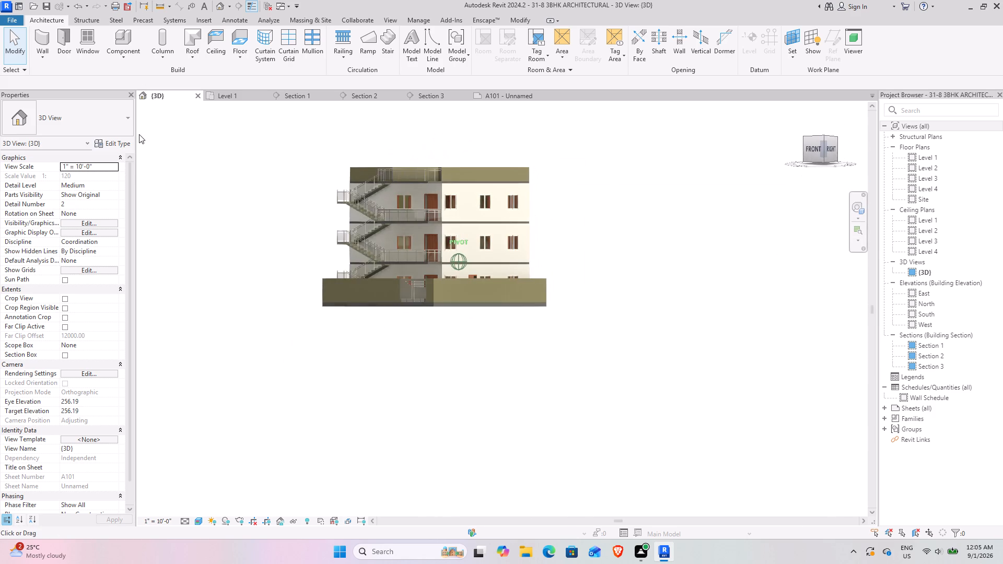
left_click_drag(139, 134, 823, 189)
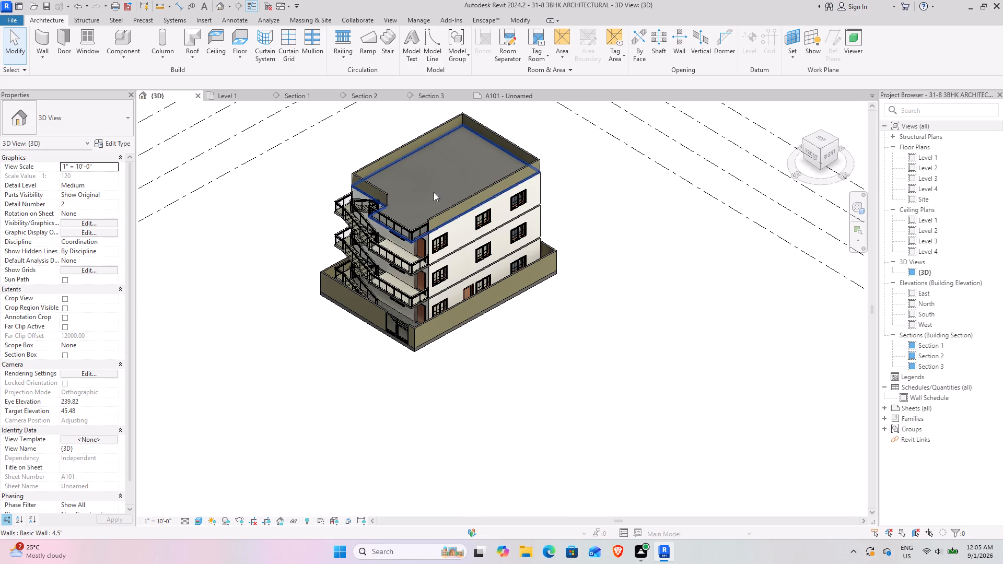
scroll(438, 190, "up", 3)
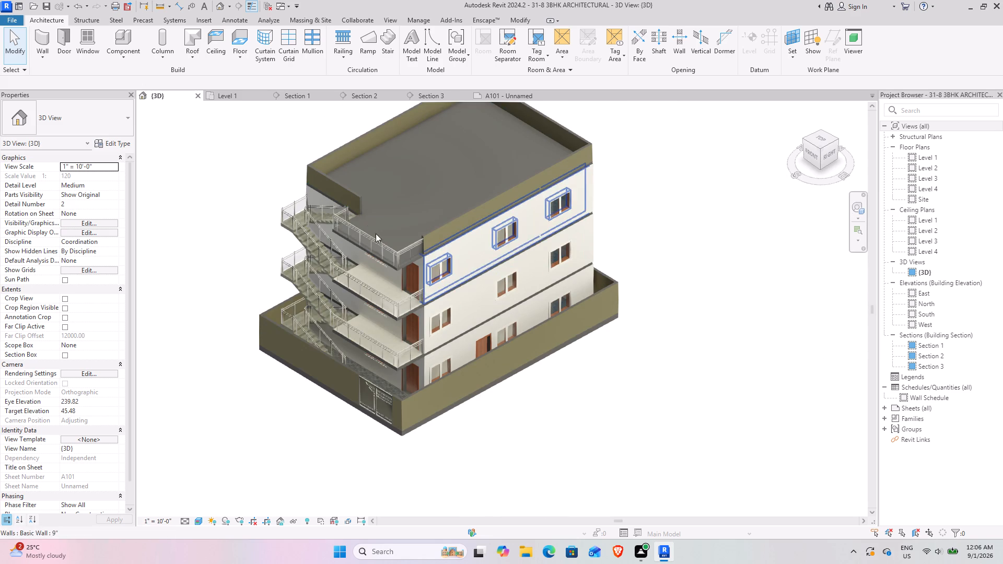
scroll(355, 191, "up", 2)
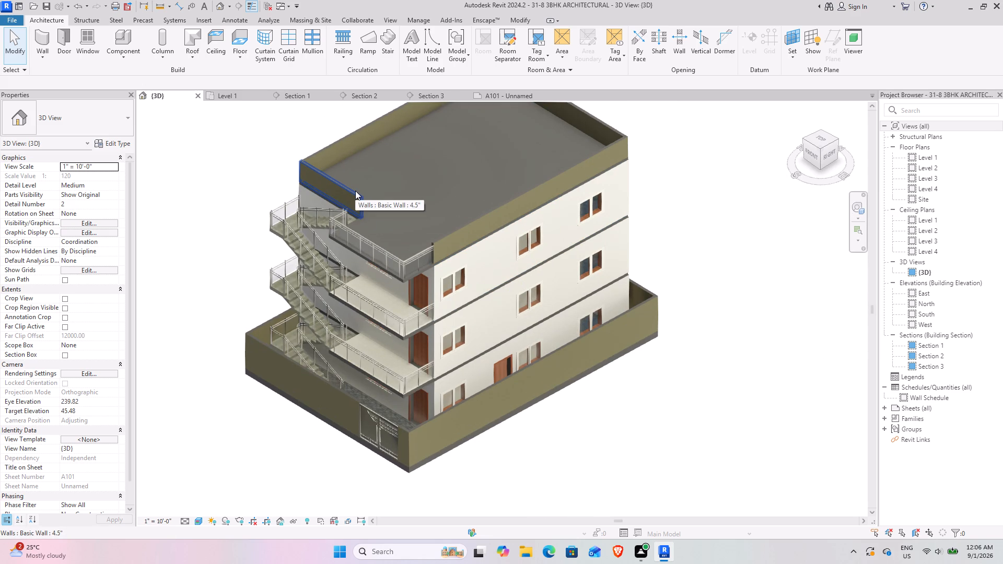
middle_click_drag(356, 191, 395, 214)
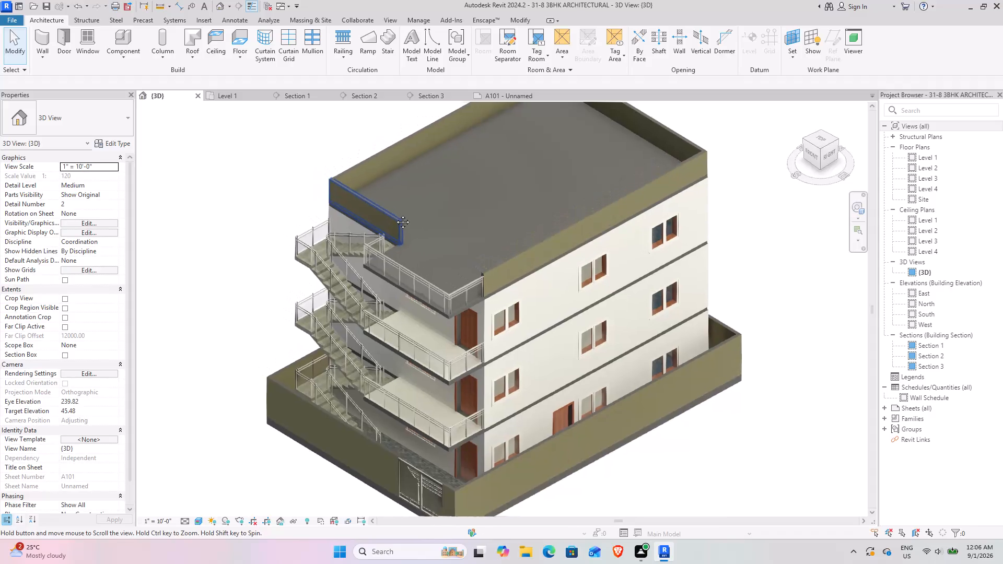
middle_click_drag(395, 214, 401, 239)
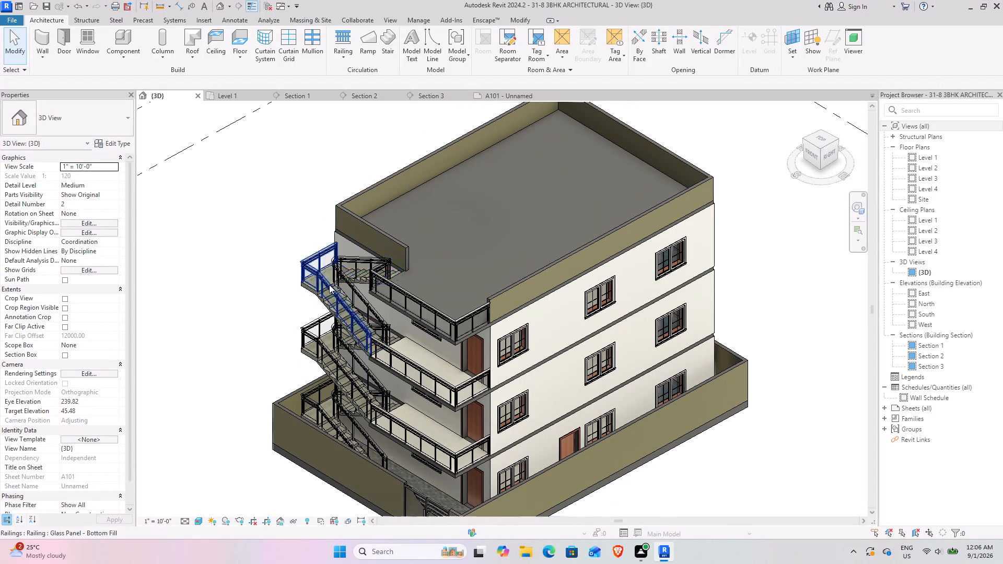
left_click(352, 370)
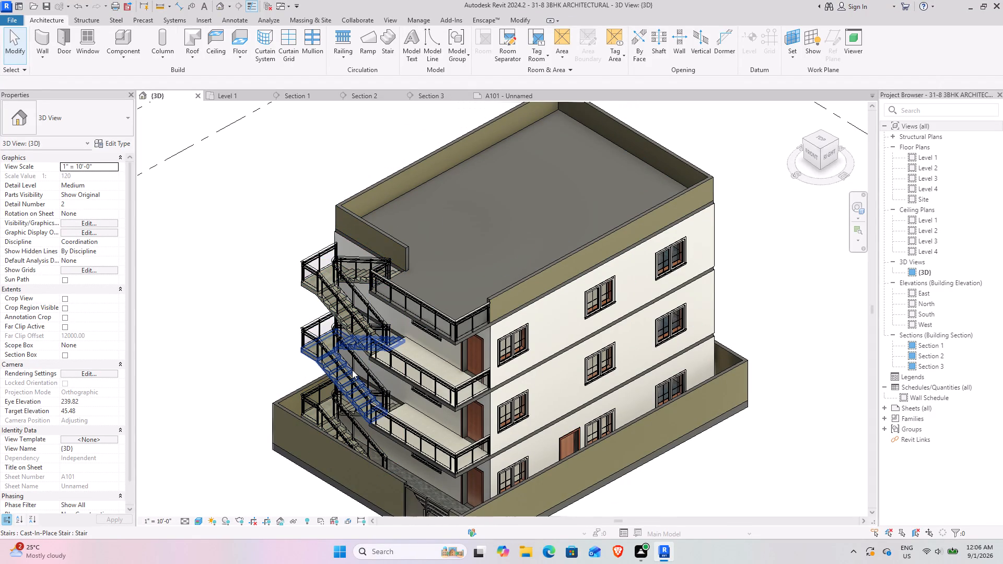
left_click(259, 231)
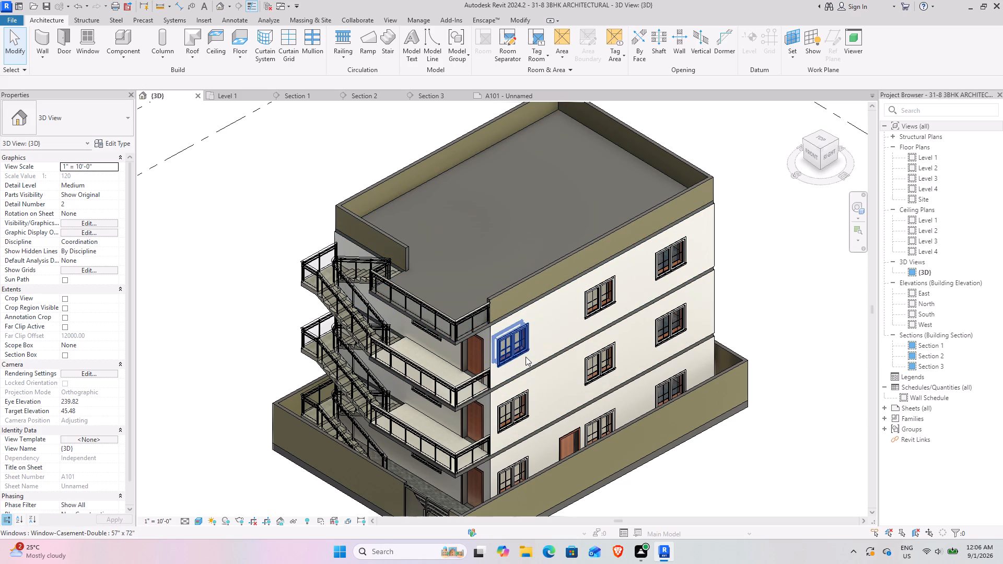
Check the properties of the three Level 3 right-facade windows and view the adjoining balconies and stairs up close from above.
left_click(524, 343)
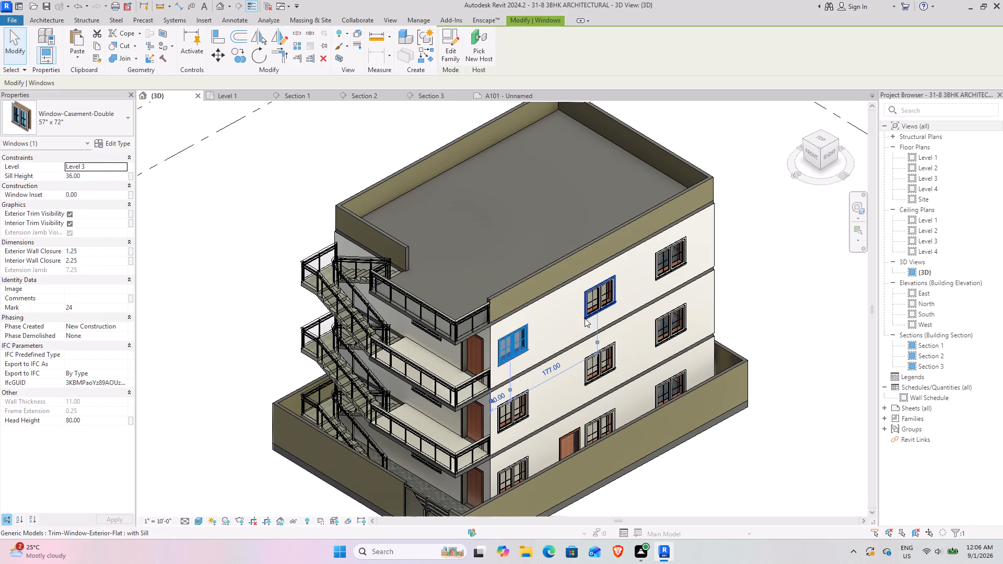
left_click(590, 315)
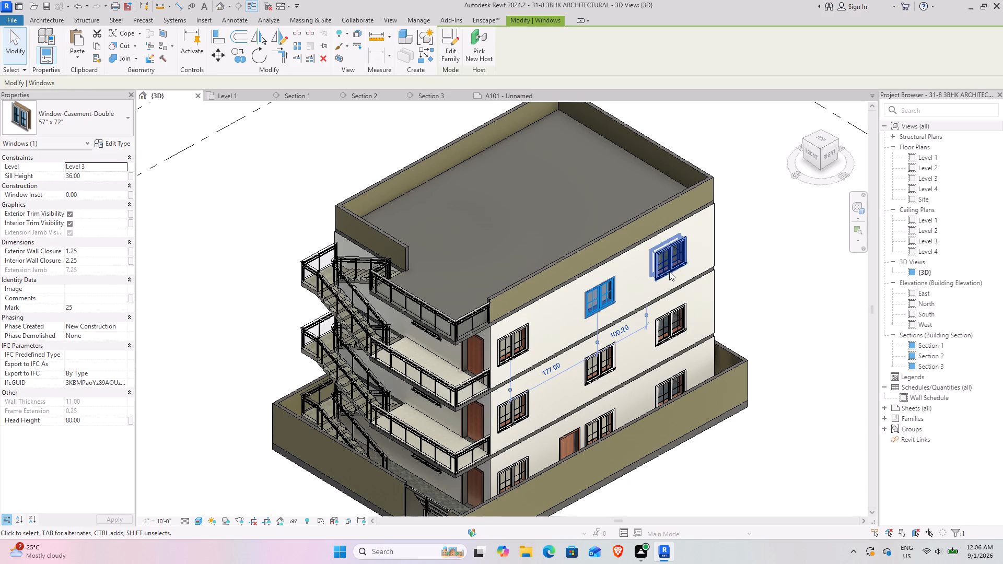
left_click(669, 272)
left_click(734, 266)
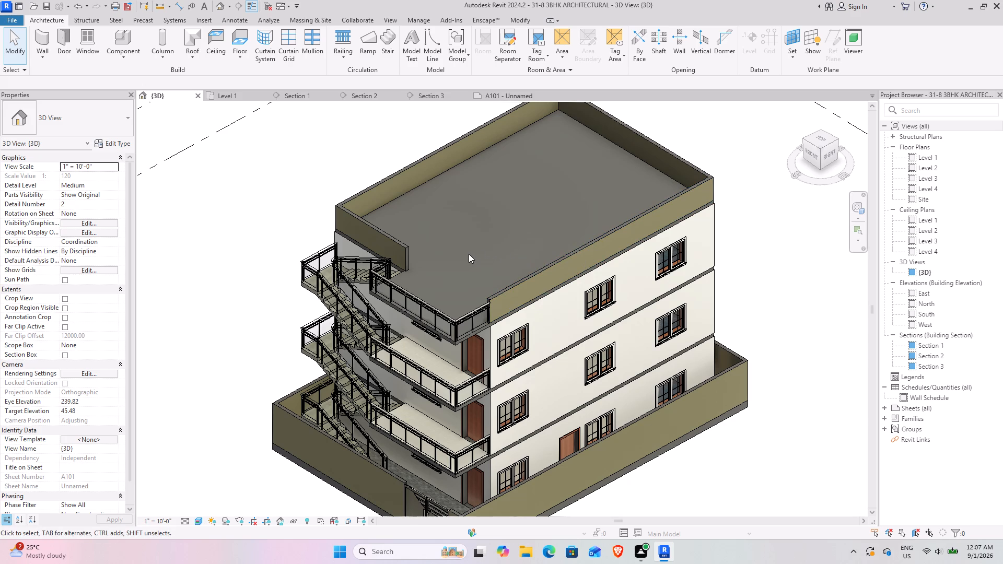
scroll(458, 254, "up", 3)
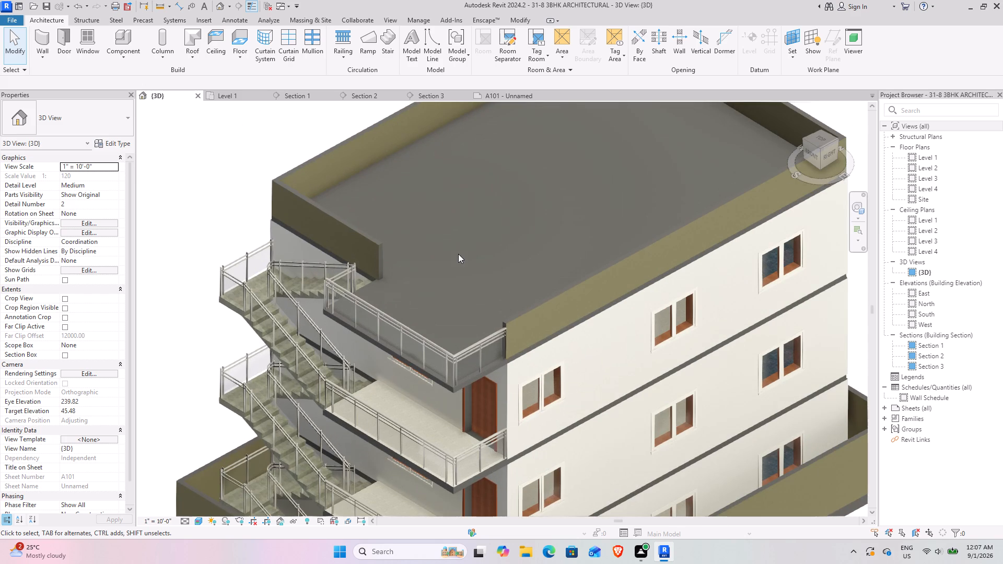
middle_click_drag(454, 253, 379, 173)
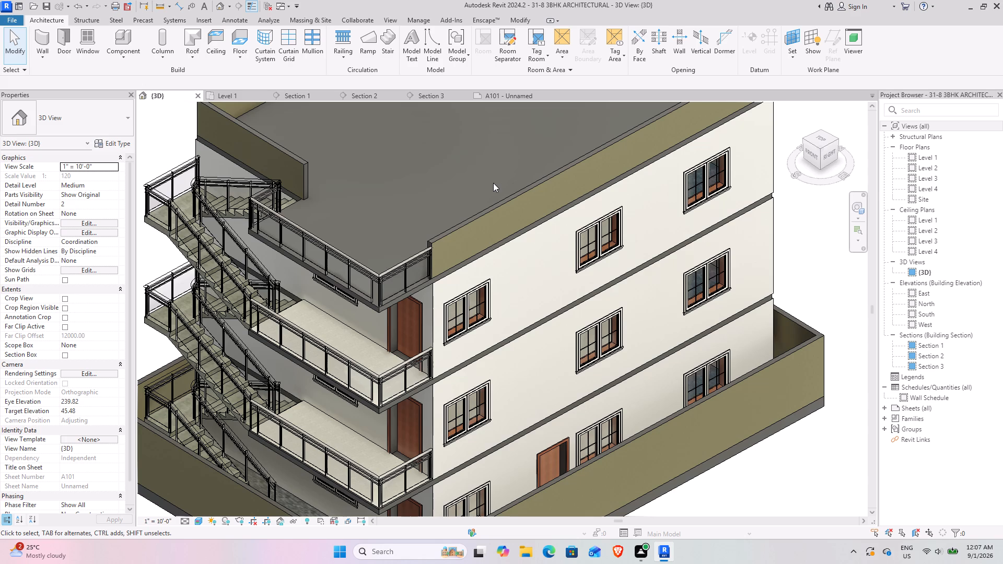
scroll(493, 183, "down", 1)
middle_click_drag(491, 182, 457, 173)
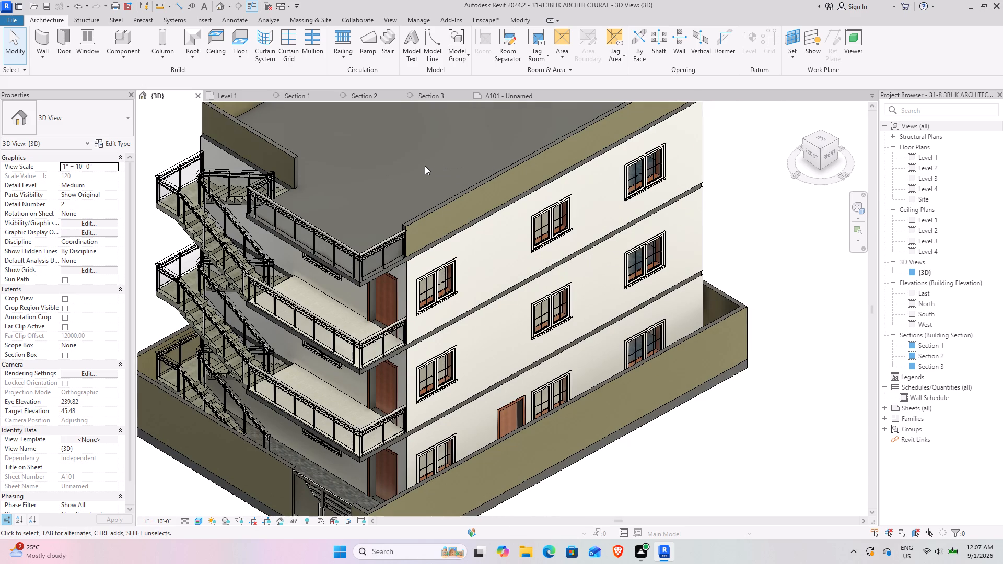
Examine the right facade's windows and slab edges together with the adjoining front balconies and external stair from above.
scroll(424, 166, "up", 1)
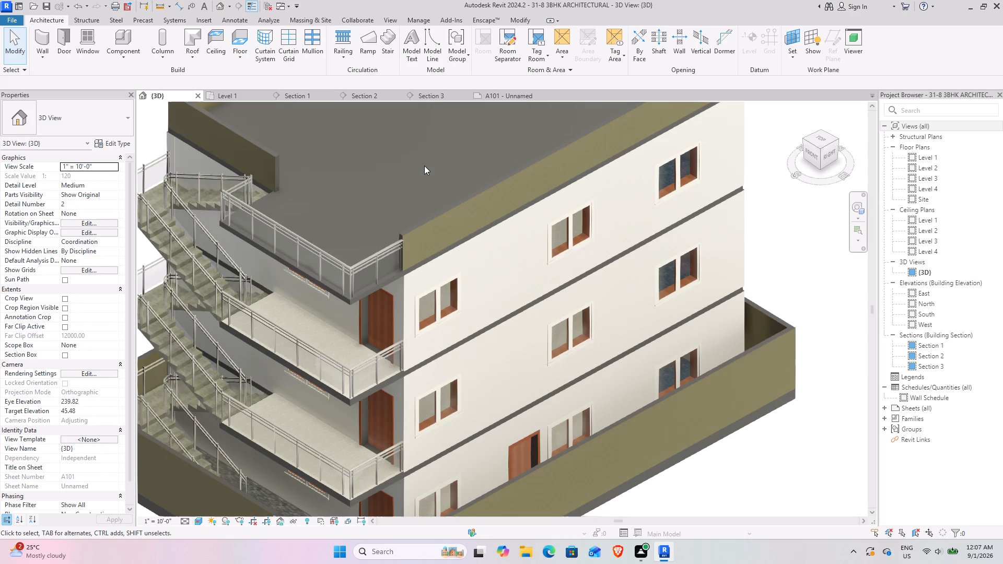
scroll(424, 166, "up", 1)
middle_click_drag(424, 166, 431, 205)
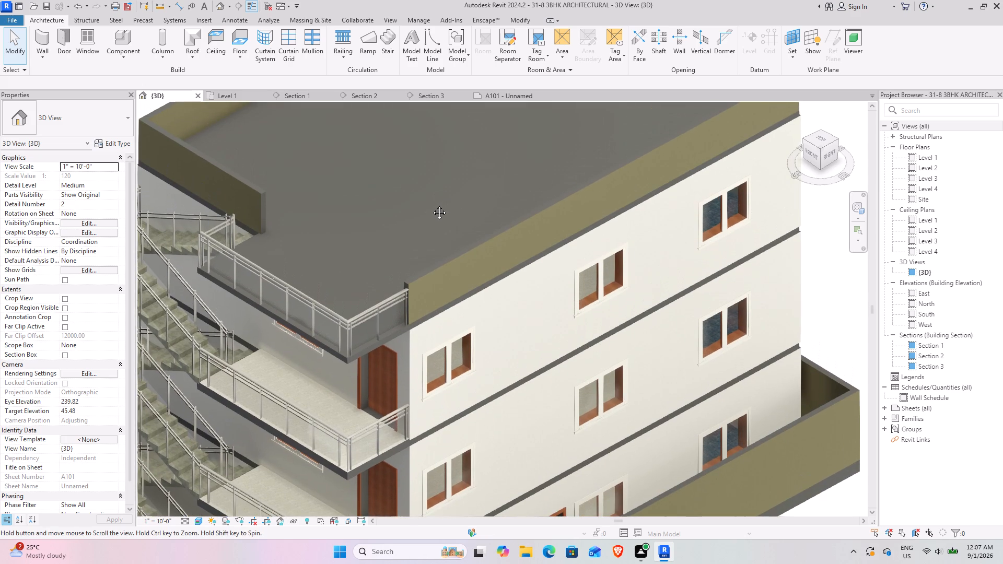
middle_click_drag(431, 205, 416, 134)
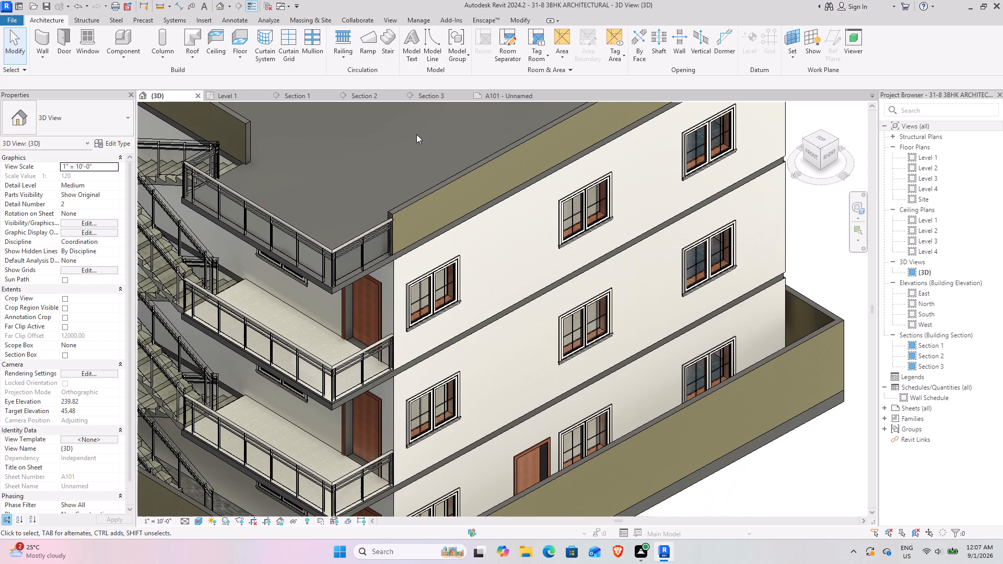
scroll(416, 134, "up", 1)
scroll(416, 134, "down", 1)
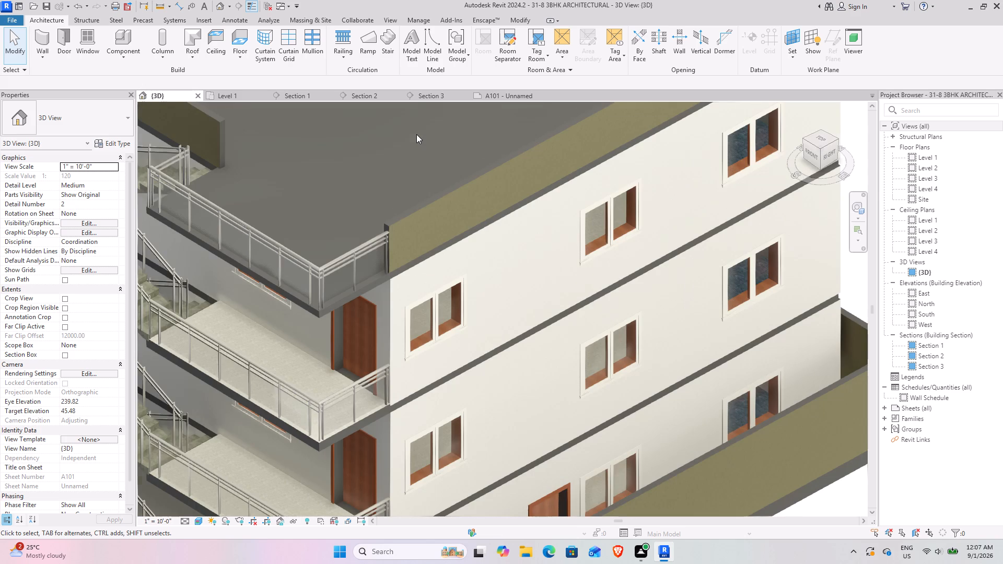
scroll(416, 134, "up", 1)
scroll(416, 134, "down", 1)
scroll(416, 134, "up", 1)
scroll(416, 134, "down", 1)
scroll(416, 134, "up", 1)
scroll(416, 134, "down", 4)
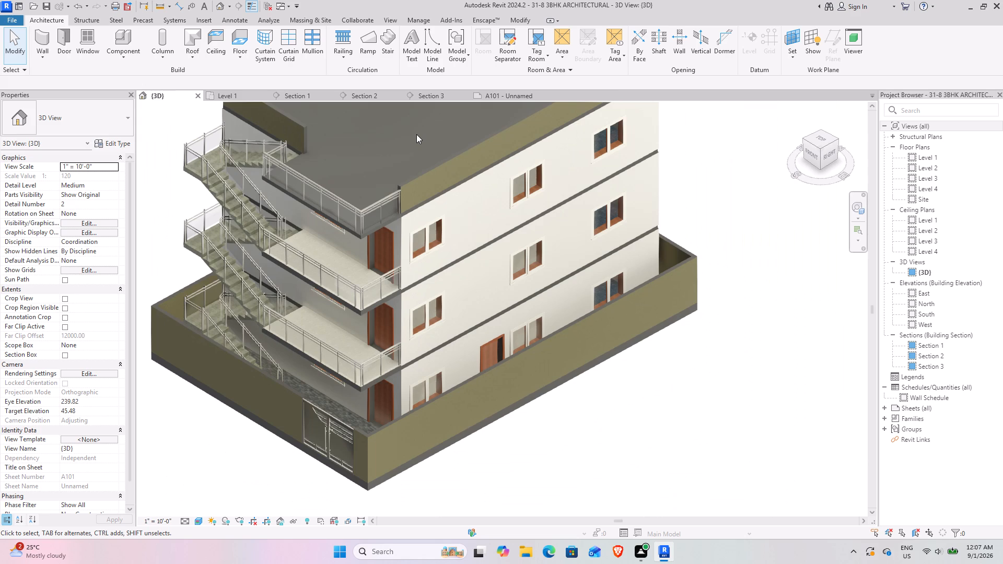
middle_click_drag(416, 134, 438, 171)
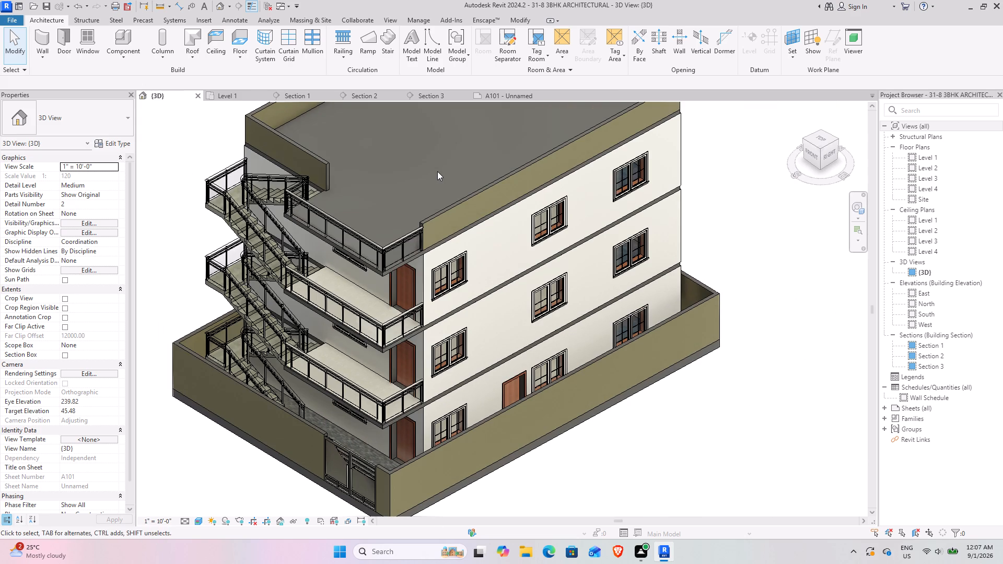
scroll(432, 171, "up", 2)
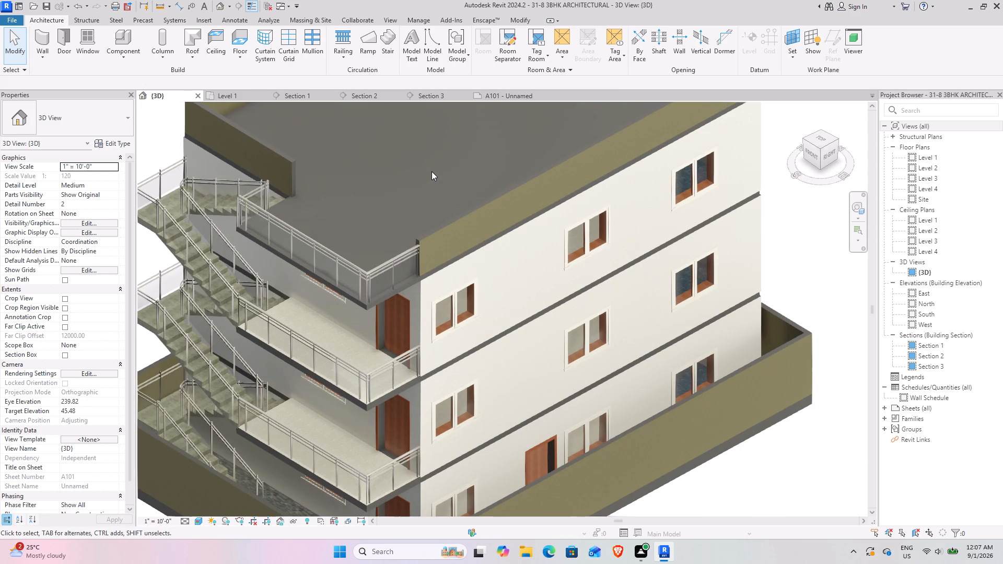
middle_click_drag(464, 290, 431, 276)
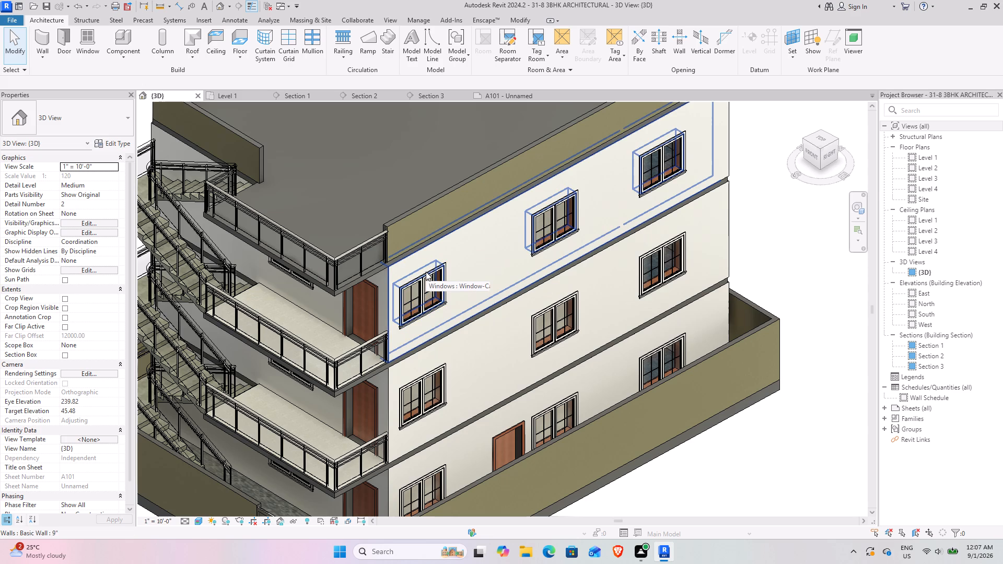
scroll(426, 272, "up", 3)
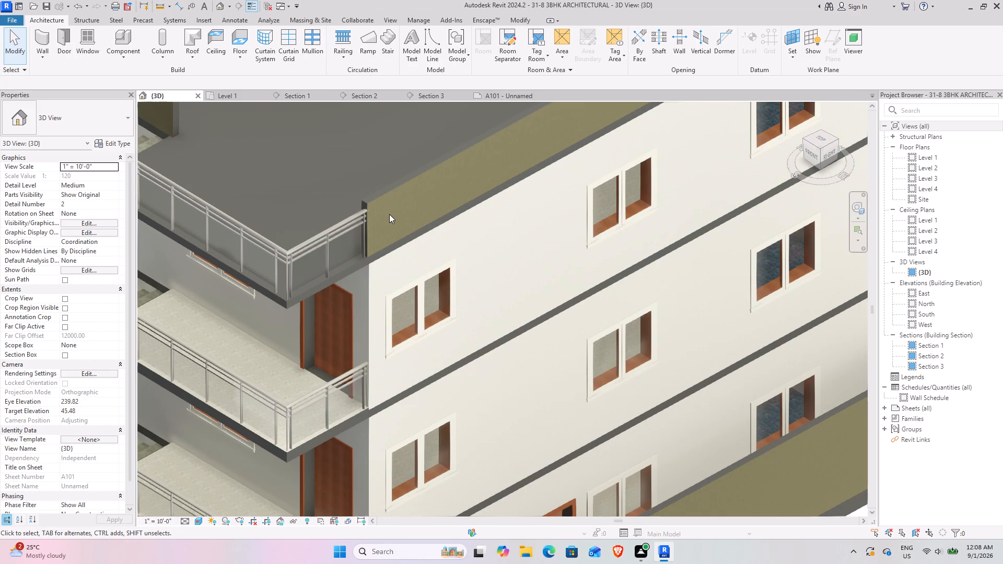
Examine the roof terrace from above, checking the short front parapet wall beside the stair and the long left parapet wall.
scroll(389, 214, "down", 3)
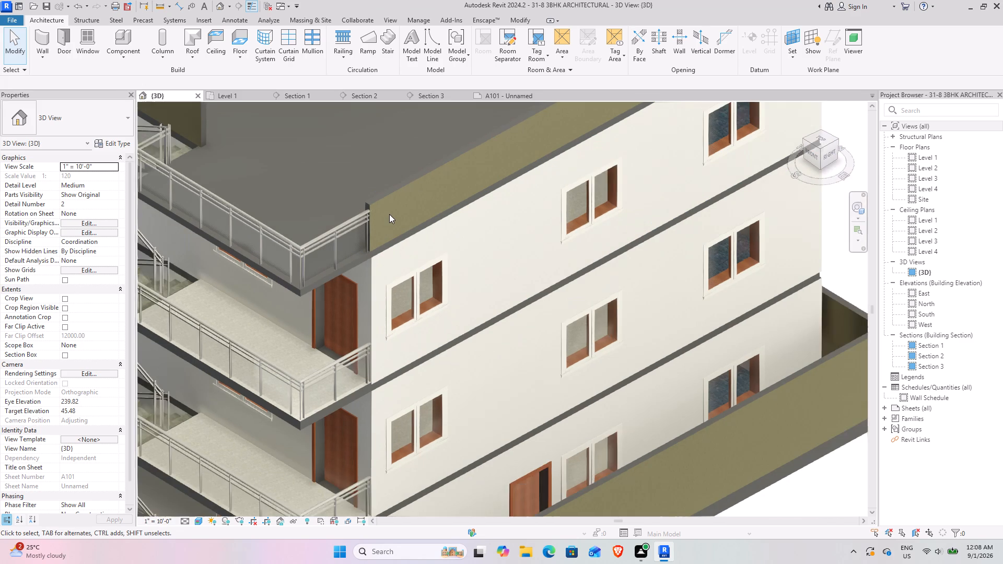
middle_click_drag(397, 228, 430, 321)
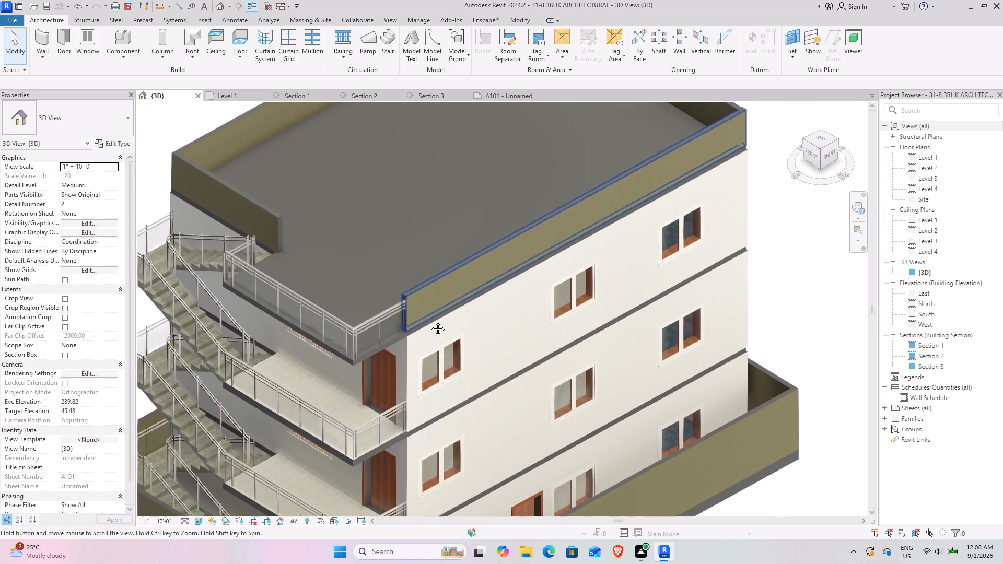
middle_click_drag(430, 321, 440, 354)
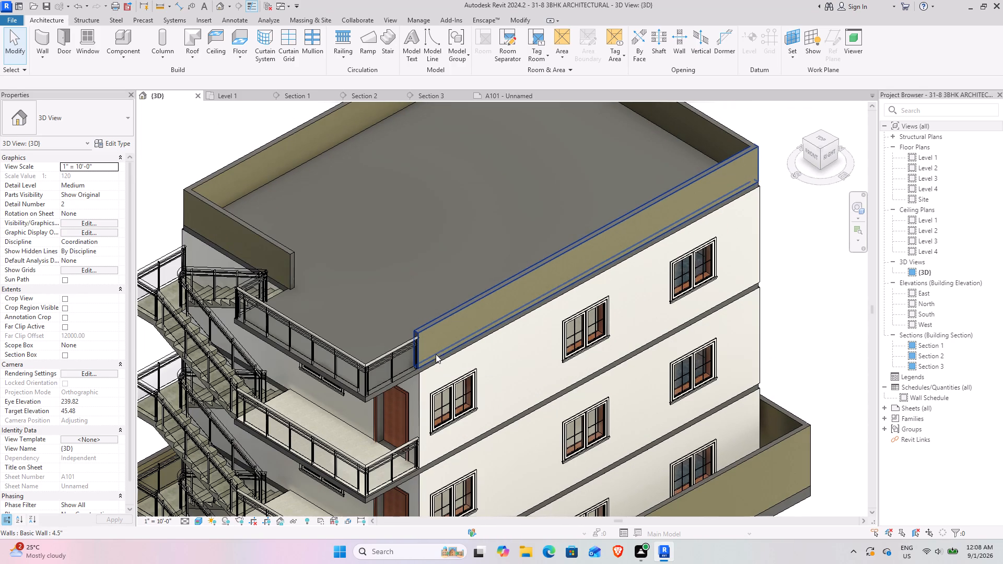
left_click(294, 284)
left_click(332, 272)
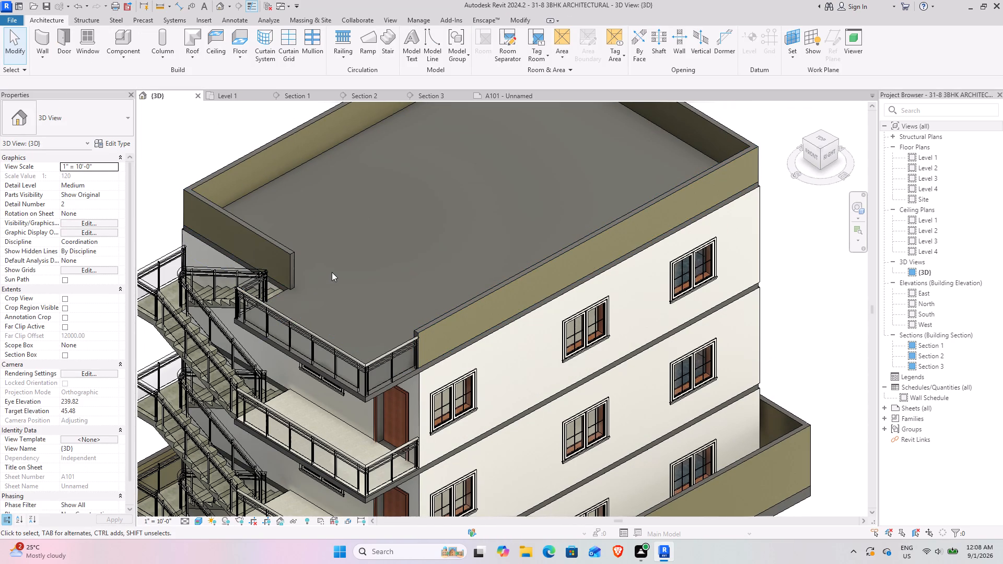
scroll(384, 261, "down", 2)
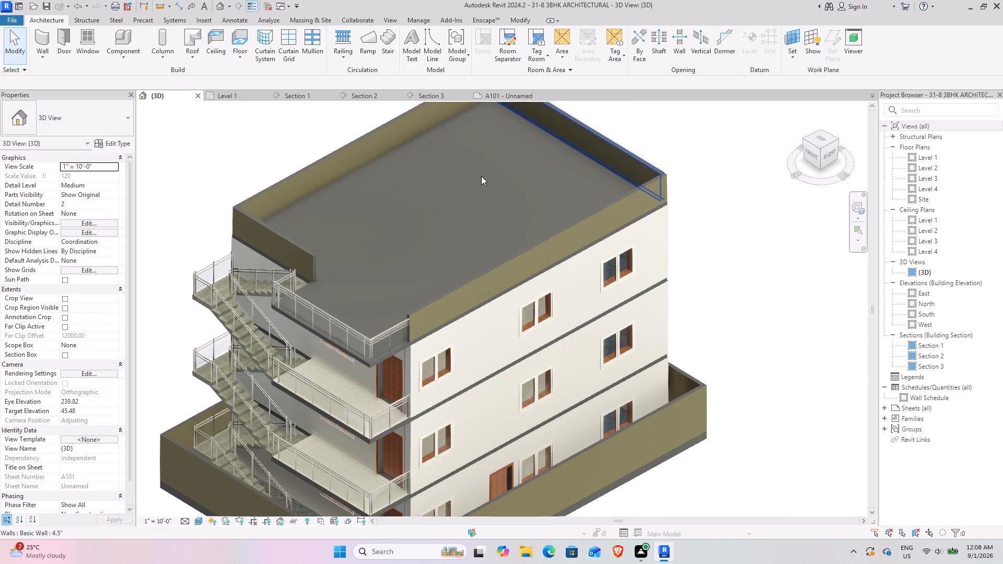
middle_click_drag(481, 176, 501, 234)
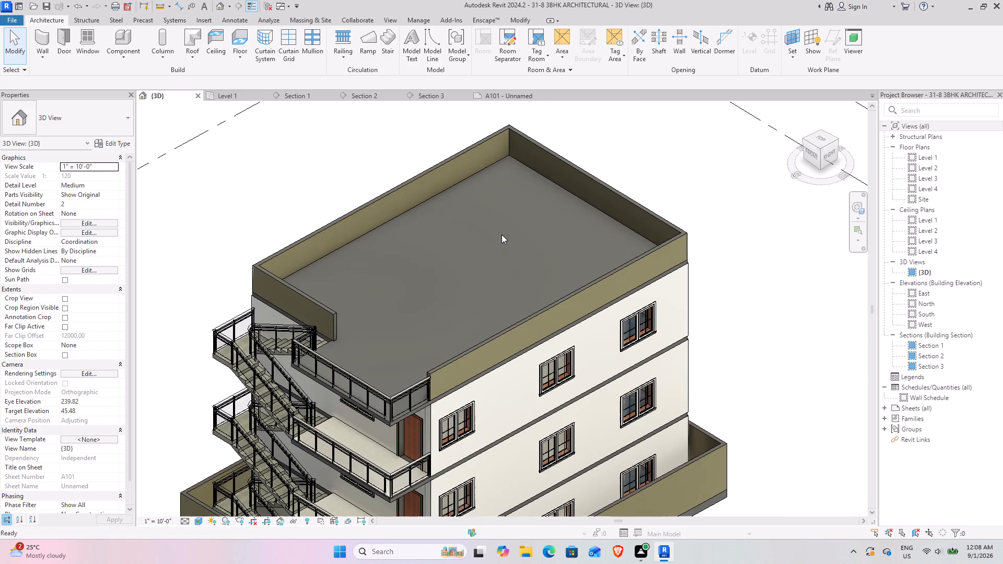
left_click(346, 211)
left_click(291, 198)
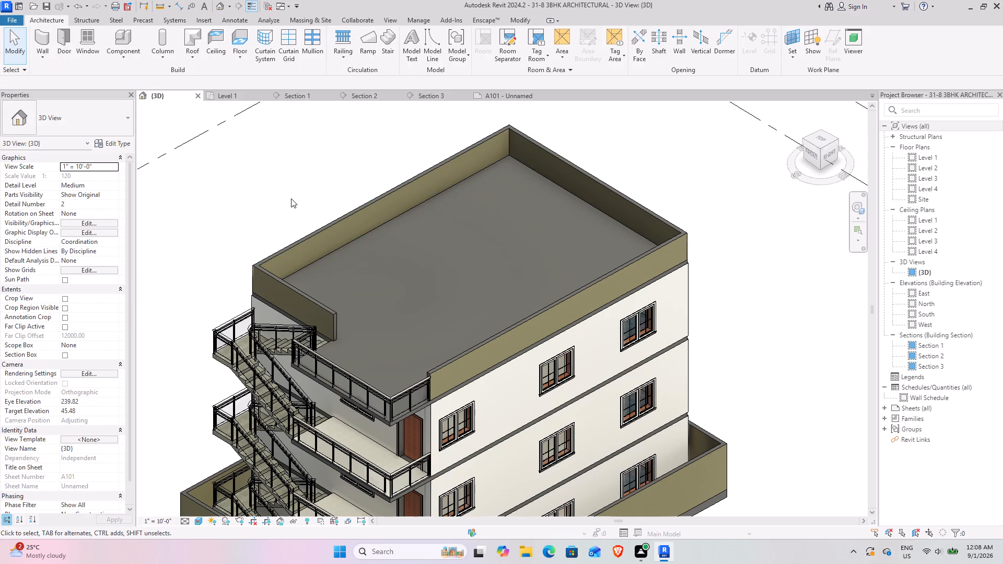
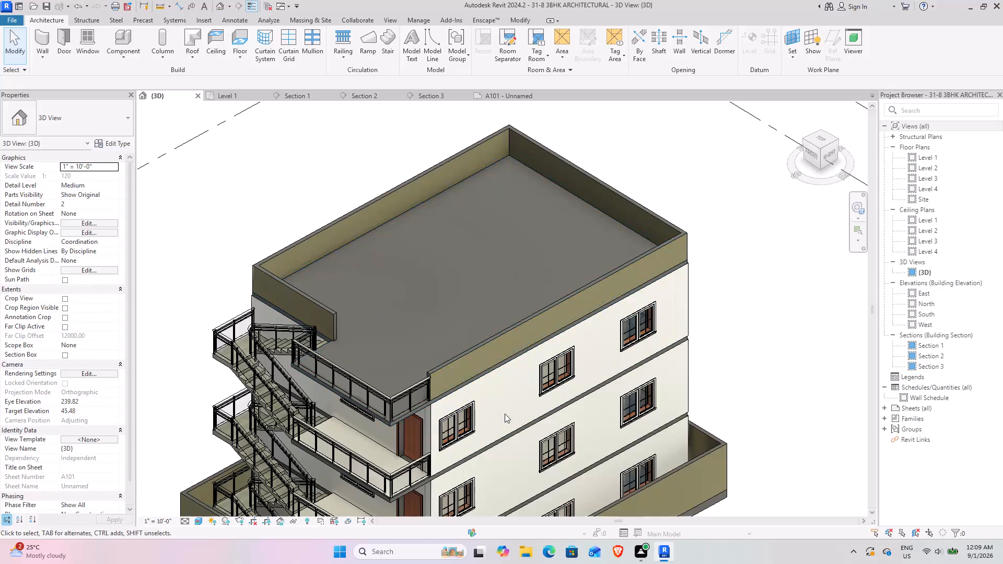
Examine the building from above at the front-right corner and check the properties of the Generic - 12" floor under the compound wall.
scroll(399, 387, "up", 5)
middle_click_drag(442, 375, 427, 290)
scroll(434, 275, "down", 3)
middle_click_drag(435, 262, 423, 242)
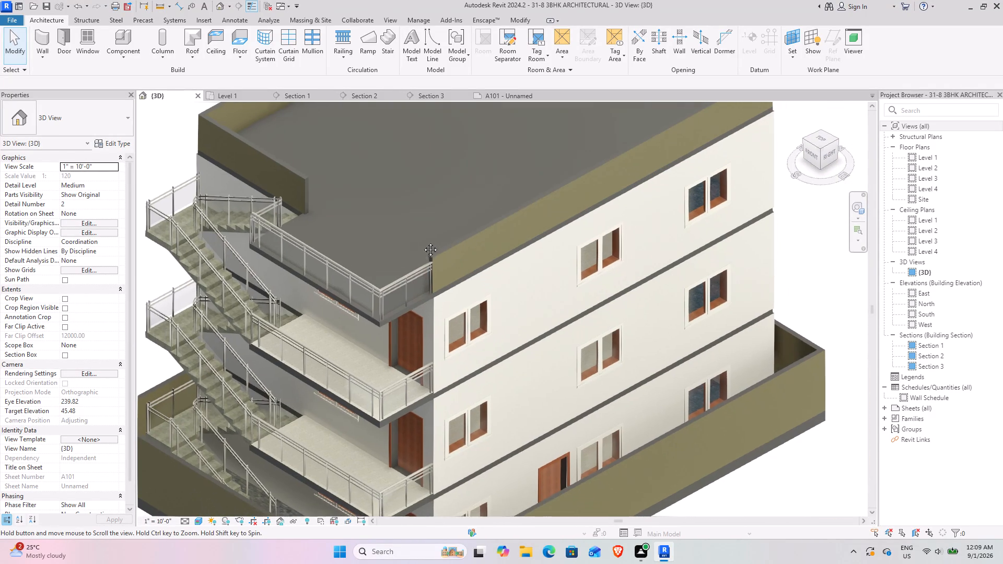
middle_click_drag(423, 242, 421, 238)
scroll(421, 238, "down", 3)
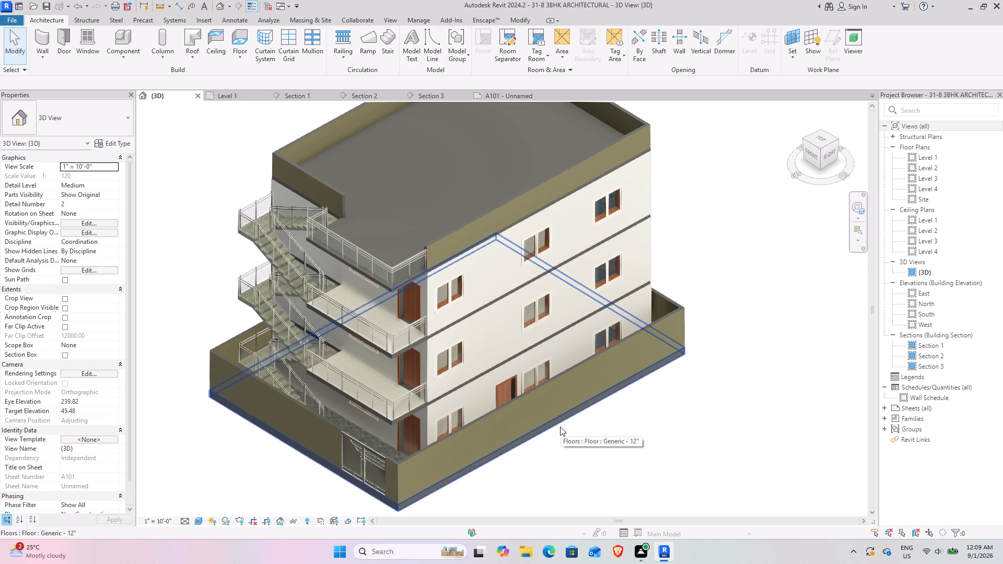
left_click(560, 427)
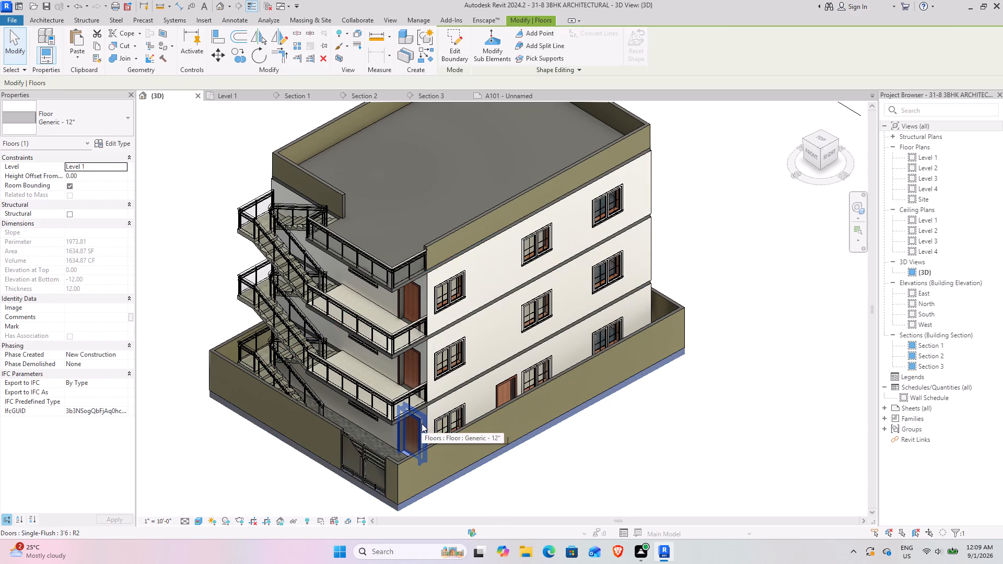
left_click(626, 421)
left_click(685, 402)
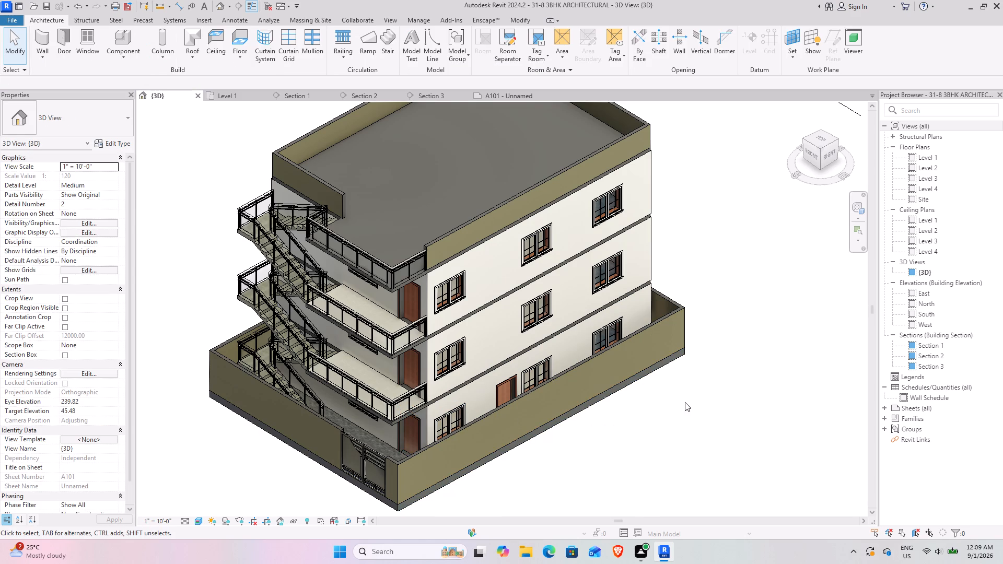
Review sheet A101, examining the Section 2 viewport up close, the other section viewports and the 3D view of the building.
left_click(494, 96)
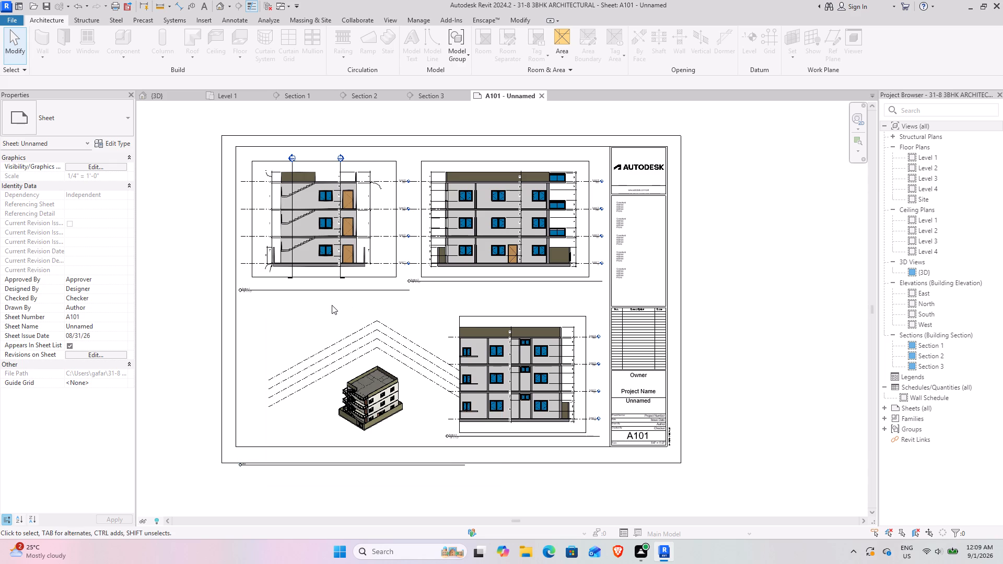
scroll(332, 305, "up", 2)
scroll(332, 305, "down", 1)
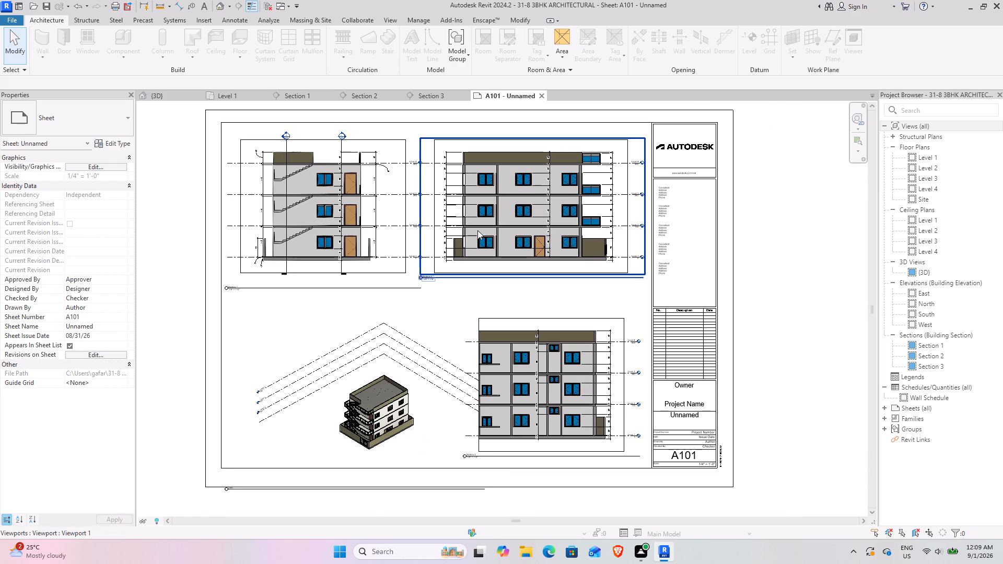
middle_click_drag(598, 199, 654, 239)
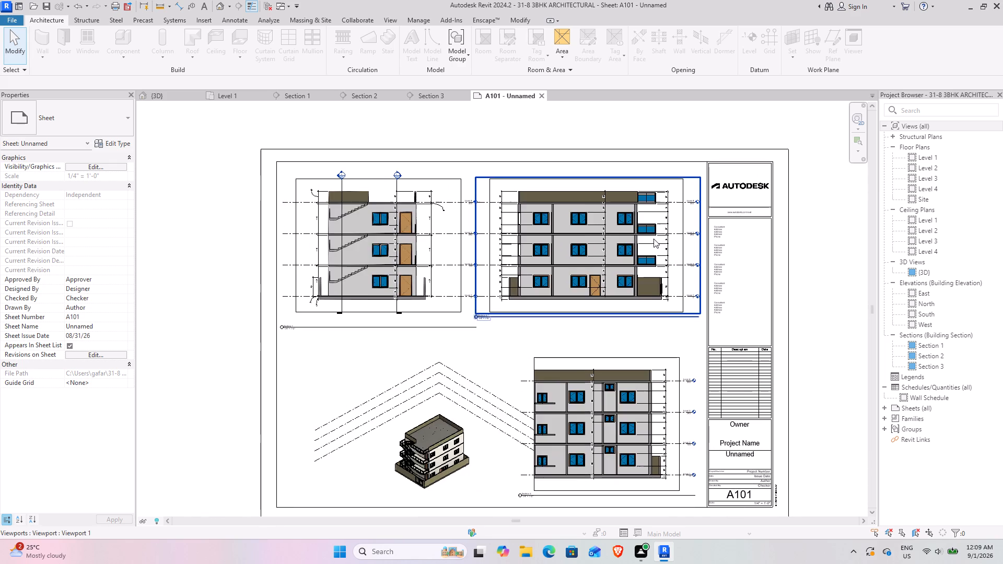
scroll(654, 239, "up", 6)
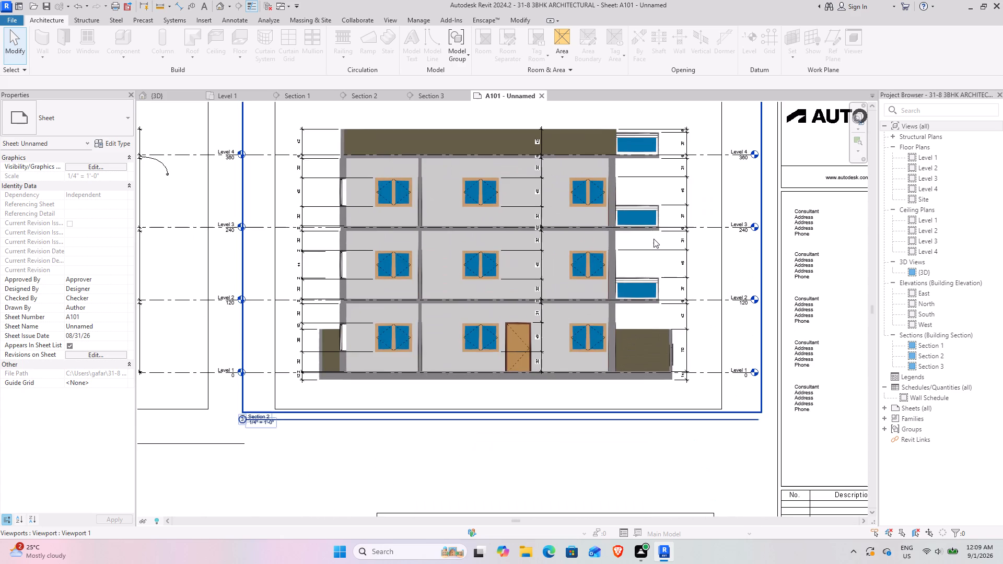
scroll(654, 239, "up", 3)
scroll(654, 239, "down", 3)
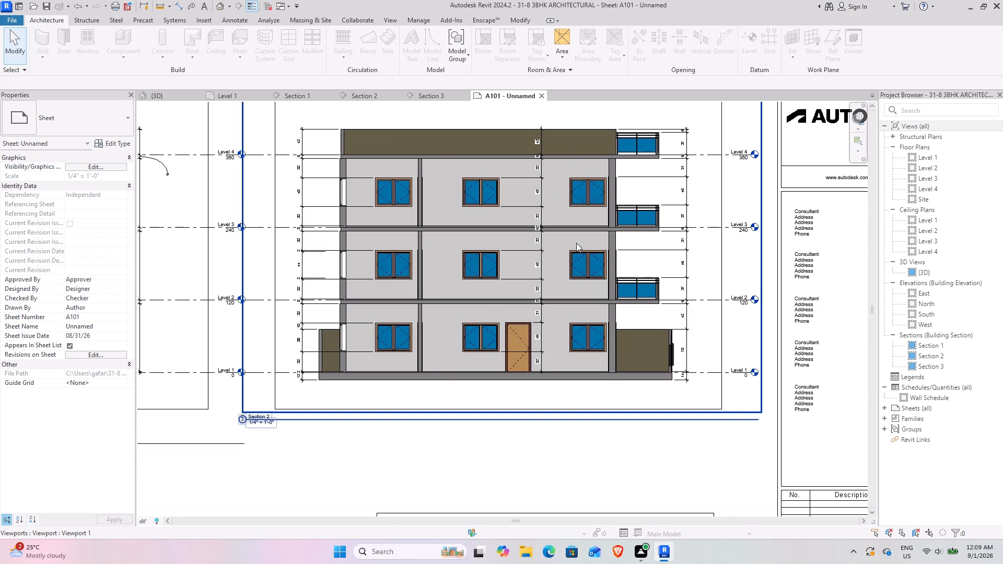
left_click(451, 443)
scroll(444, 313, "down", 3)
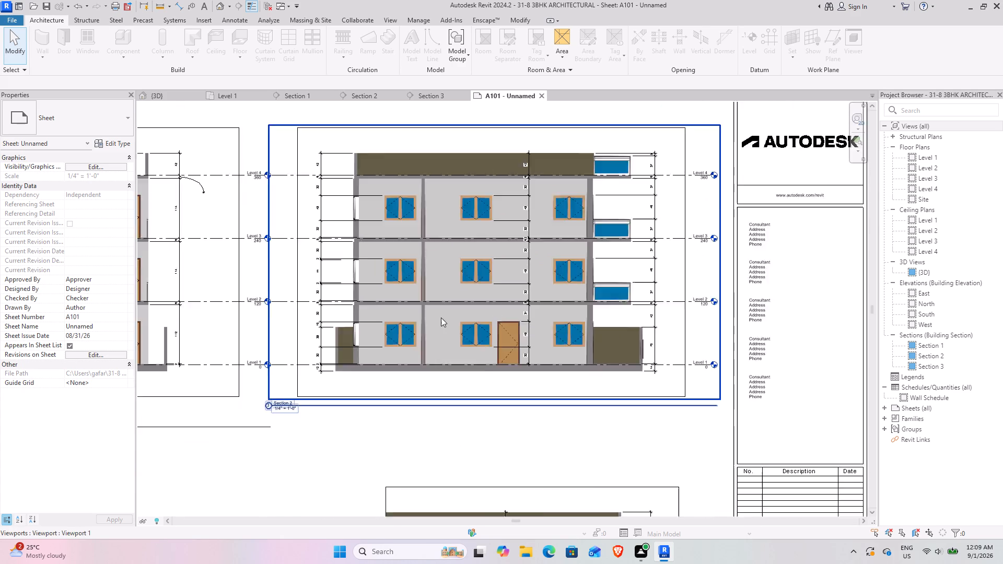
scroll(441, 318, "down", 2)
middle_click_drag(425, 456, 528, 387)
middle_click_drag(393, 453, 460, 342)
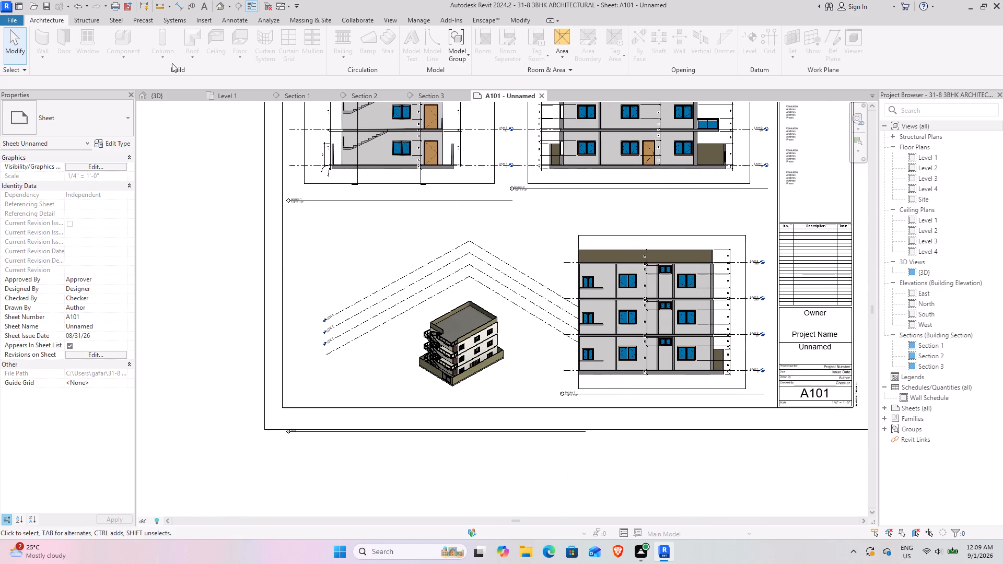
Return to the 3D view and examine the building's left, front and right facades from a horizontal viewpoint.
left_click(164, 95)
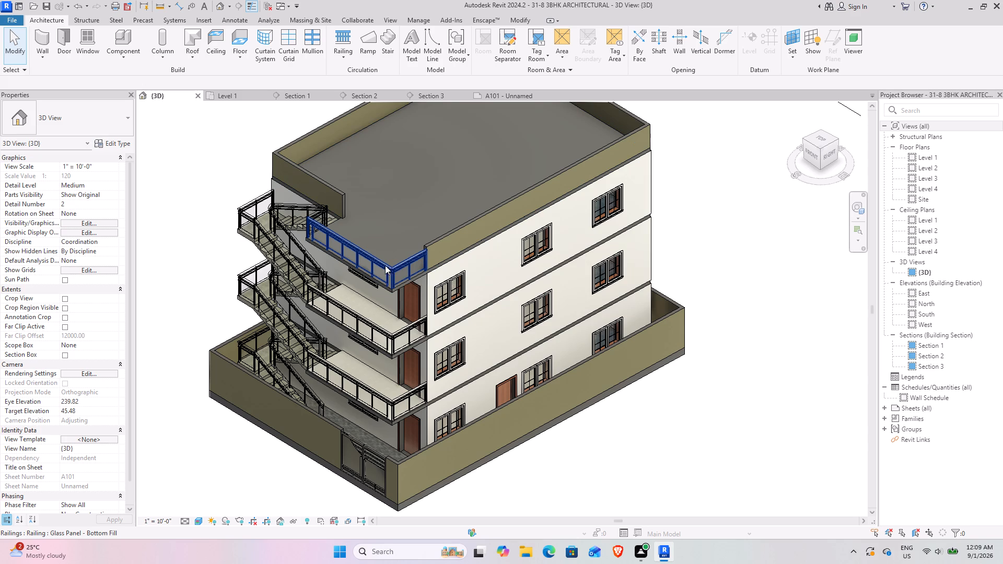
scroll(375, 192, "up", 4)
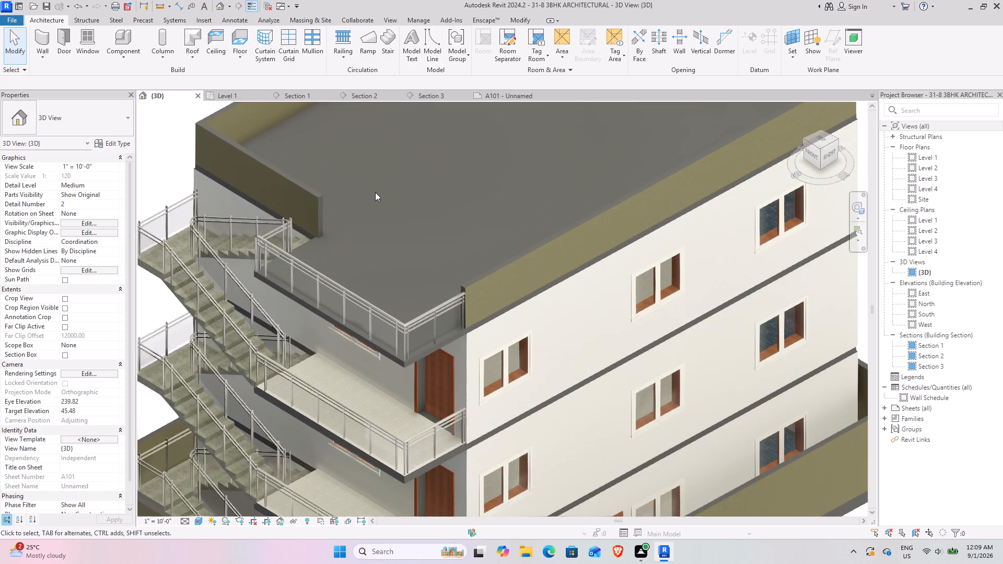
scroll(375, 192, "down", 3)
middle_click_drag(375, 192, 400, 191)
scroll(400, 191, "down", 3)
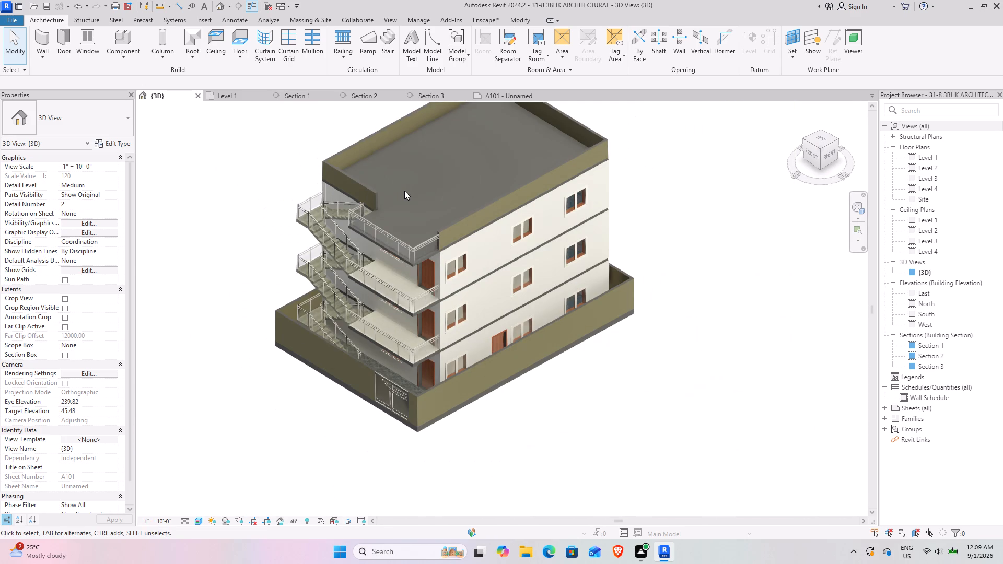
middle_click_drag(405, 191, 408, 228)
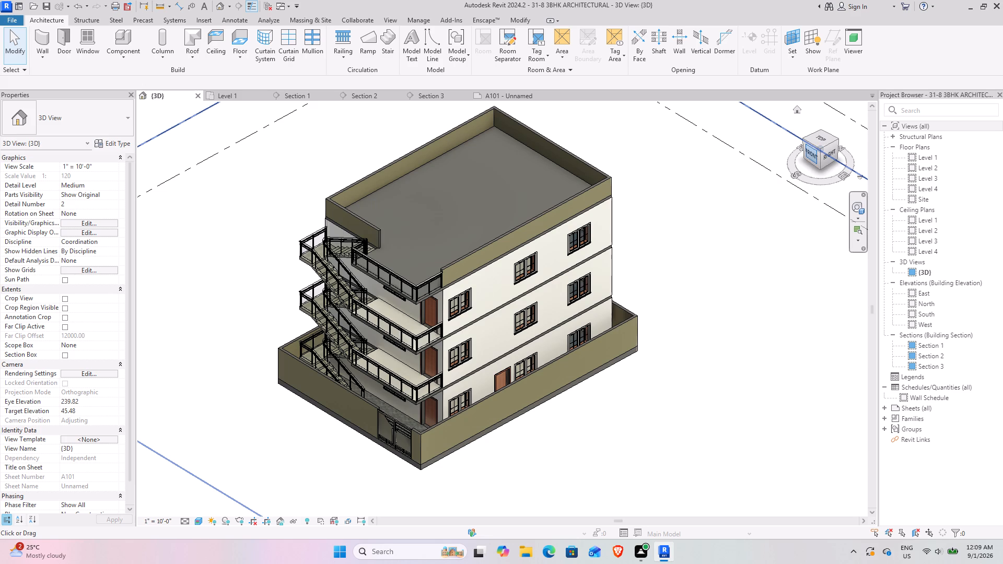
left_click_drag(818, 146, 834, 130)
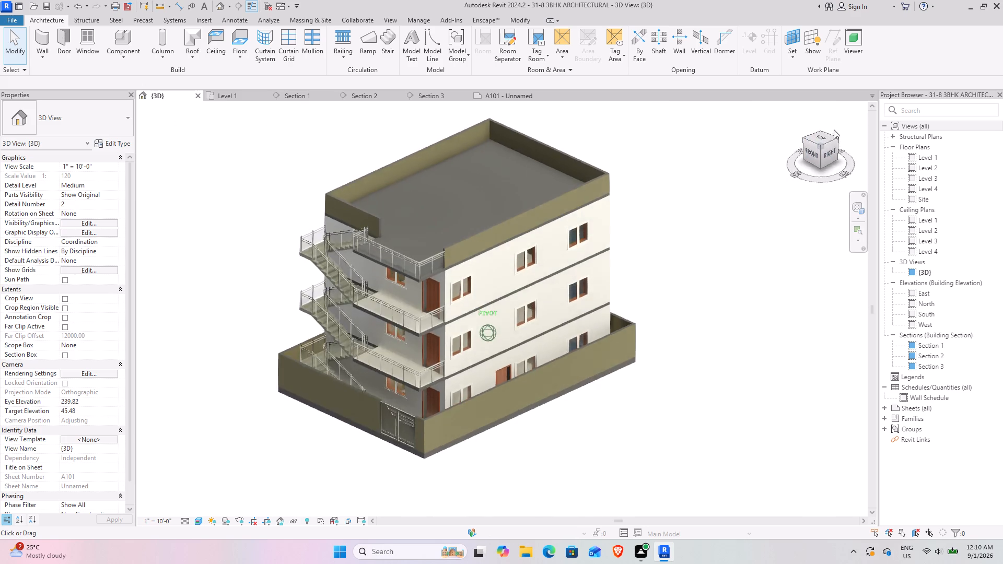
left_click_drag(834, 130, 383, 106)
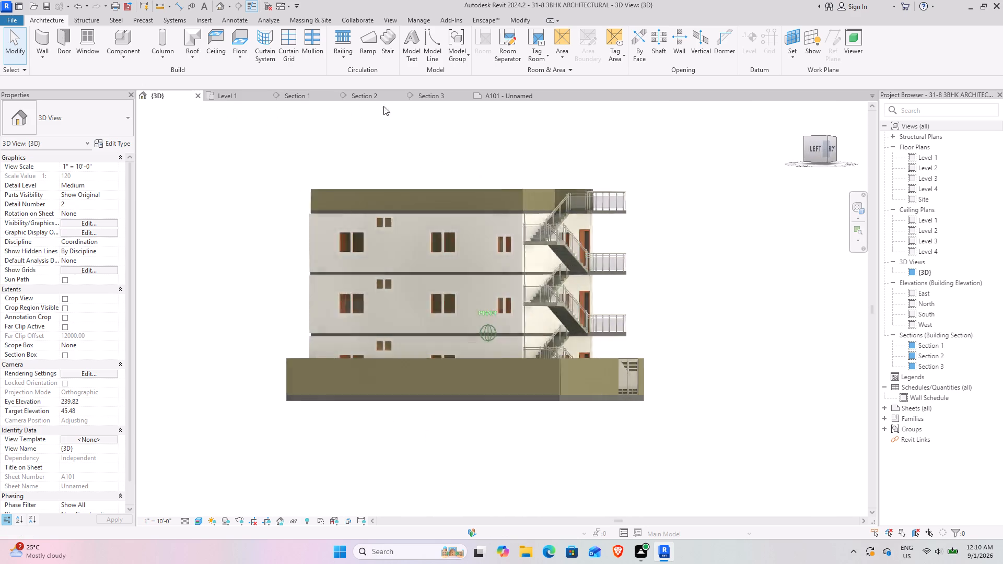
left_click_drag(383, 106, 460, 106)
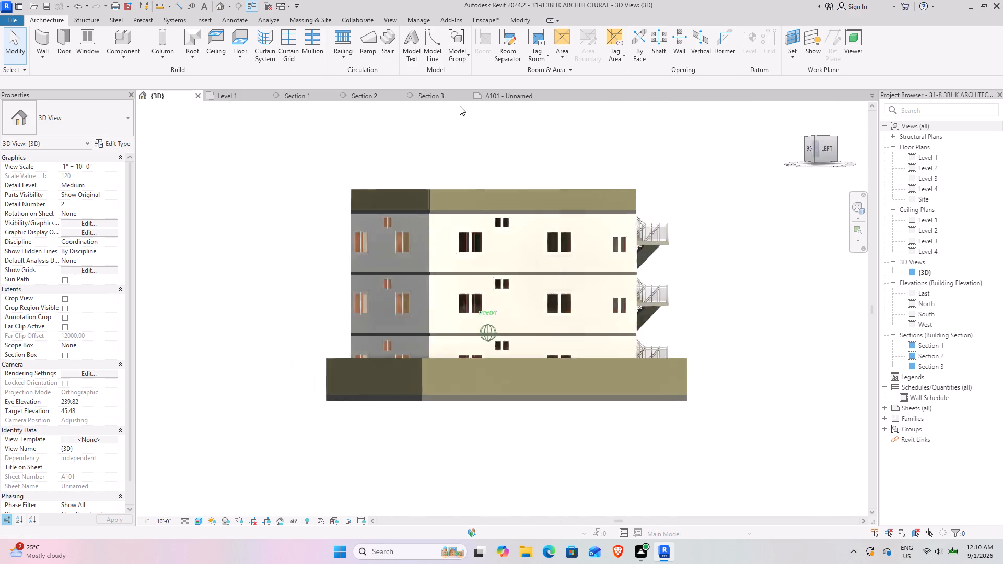
left_click_drag(460, 106, 252, 105)
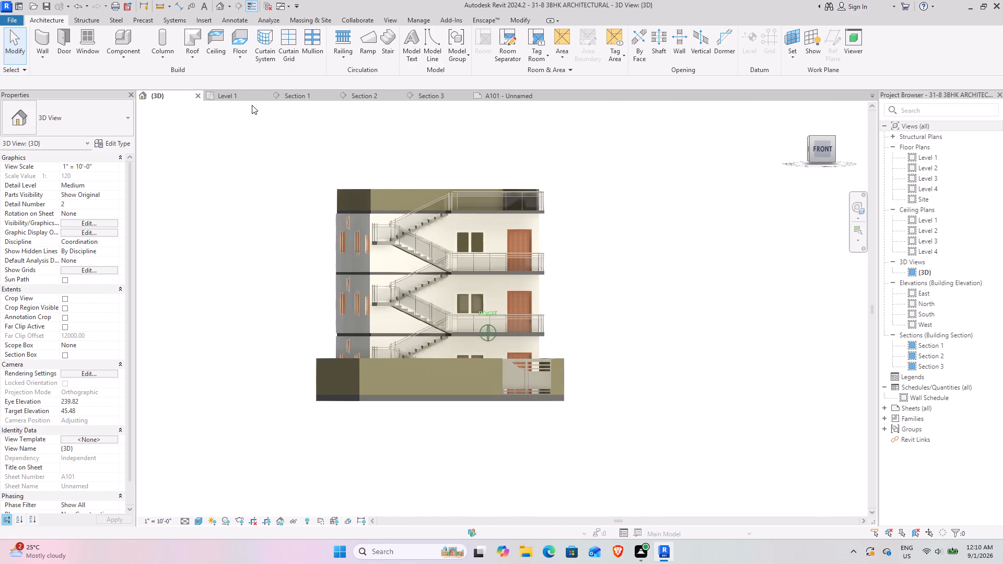
left_click_drag(252, 105, 454, 103)
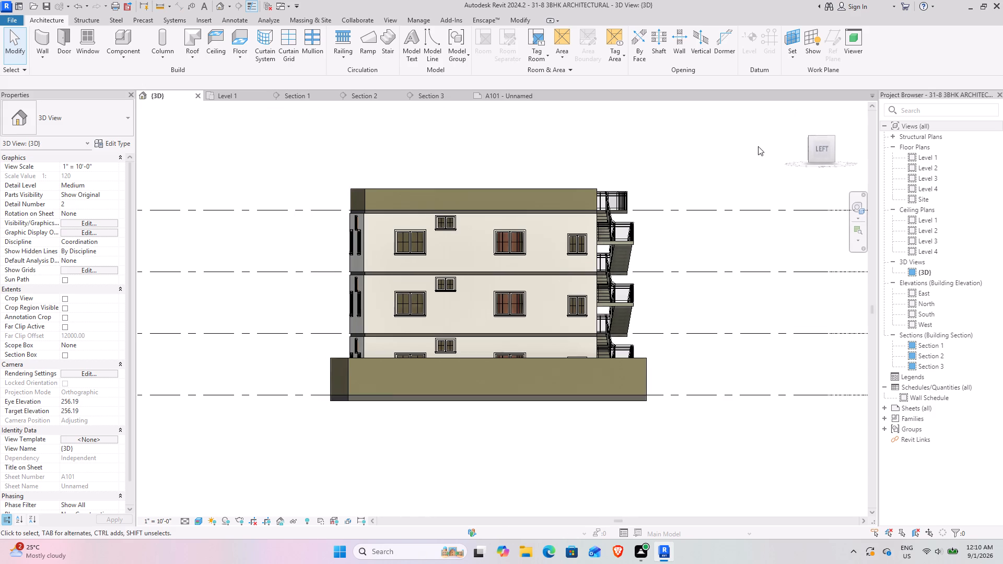
left_click_drag(815, 146, 687, 146)
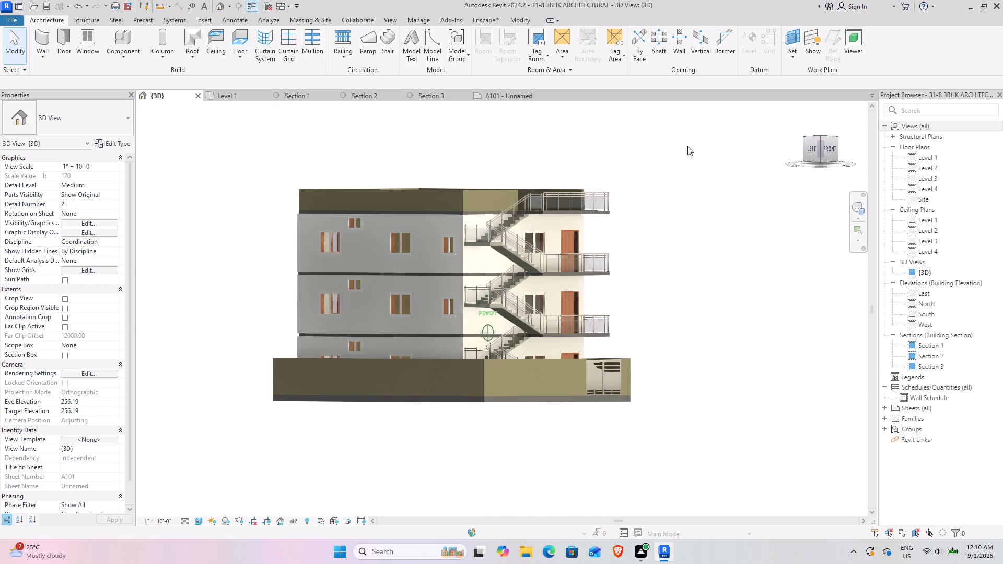
left_click_drag(687, 146, 489, 144)
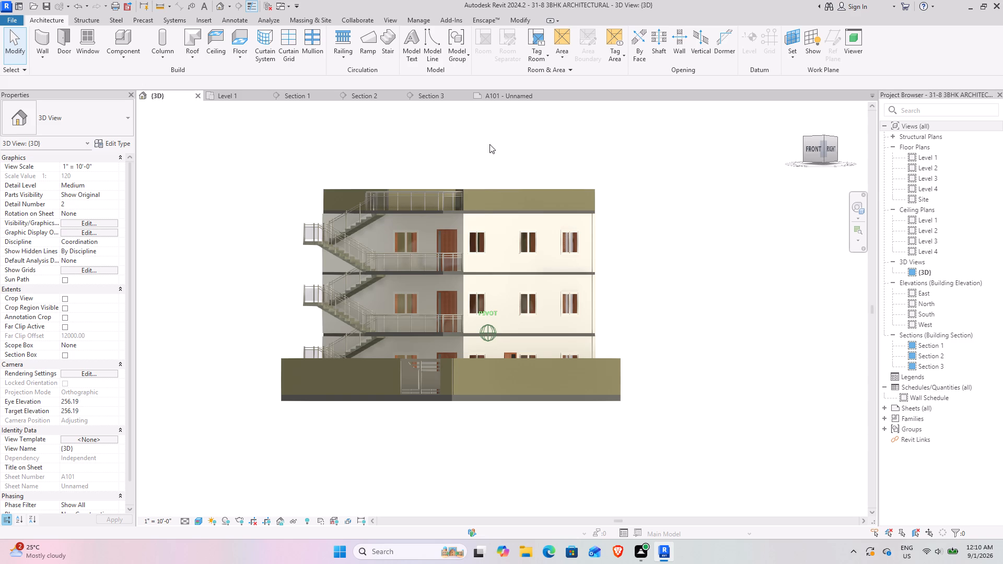
Examine the building from raised front and left viewpoints, ending on the isometric view of the front-left corner.
left_click_drag(489, 144, 557, 207)
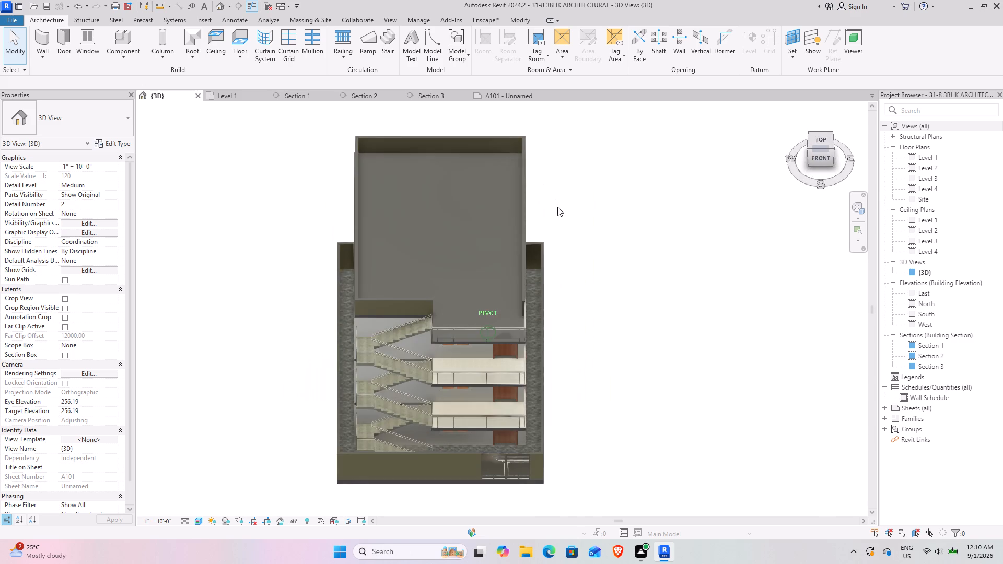
left_click_drag(557, 207, 683, 133)
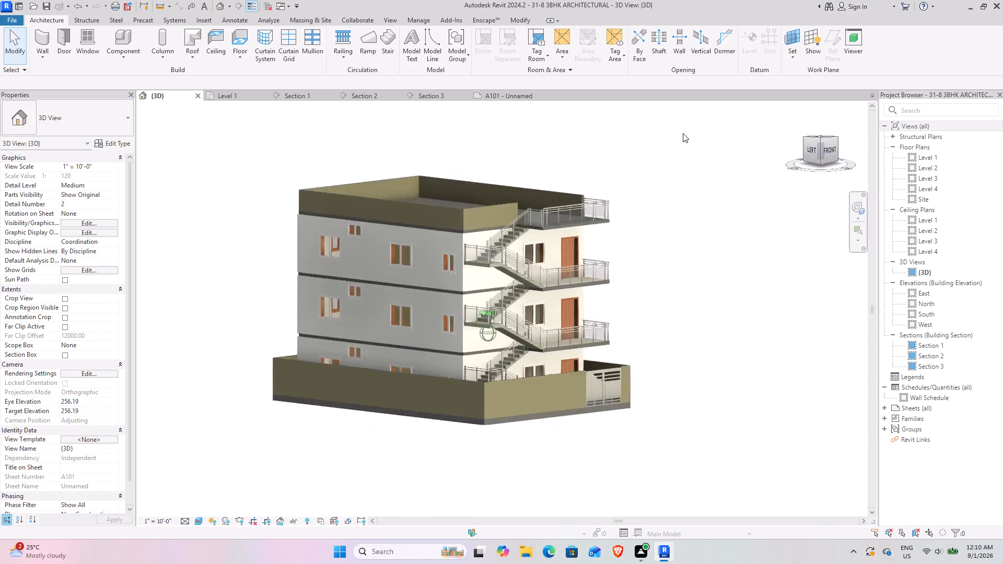
left_click_drag(683, 133, 683, 193)
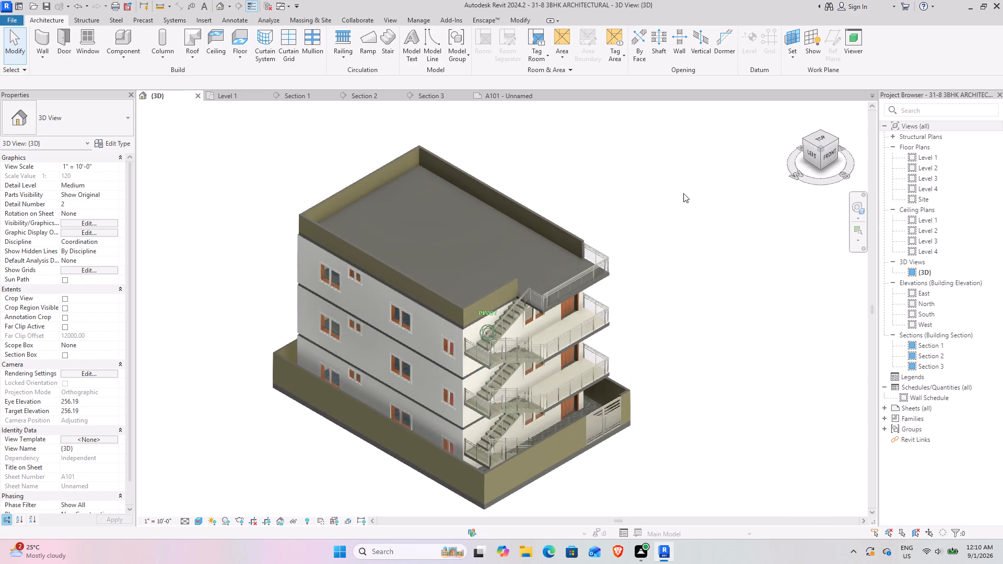
left_click_drag(683, 193, 675, 172)
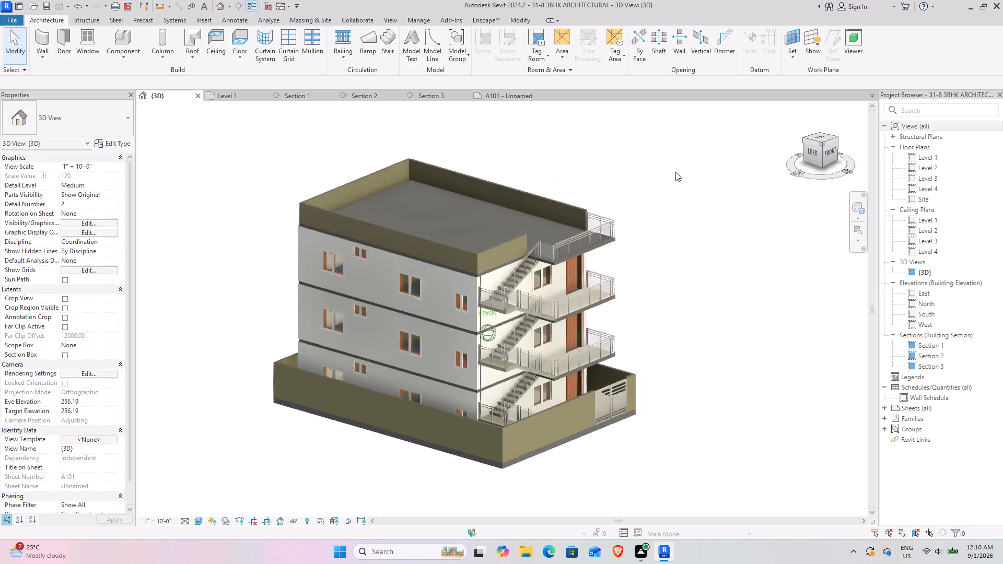
left_click_drag(675, 172, 681, 149)
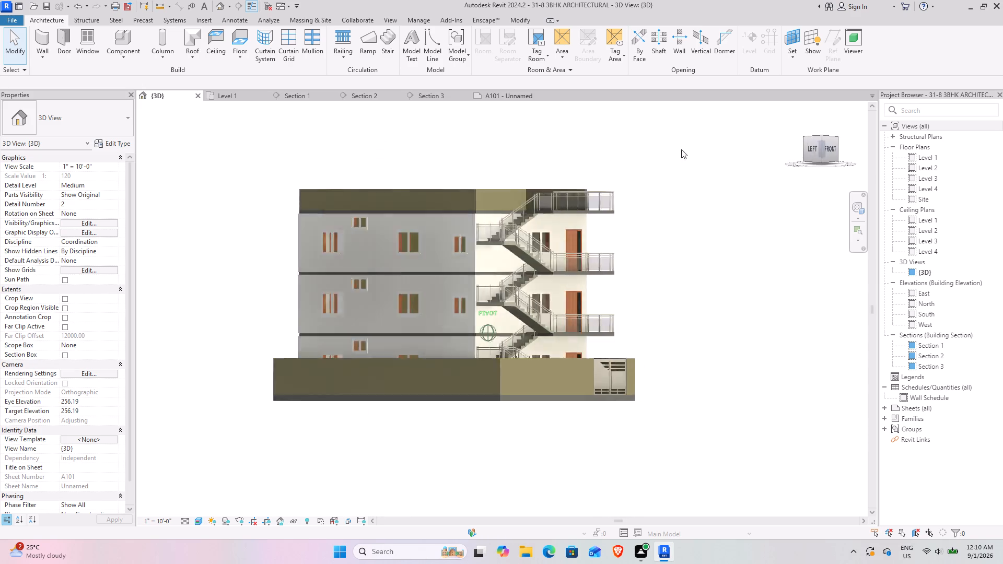
left_click_drag(681, 149, 633, 214)
left_click(815, 146)
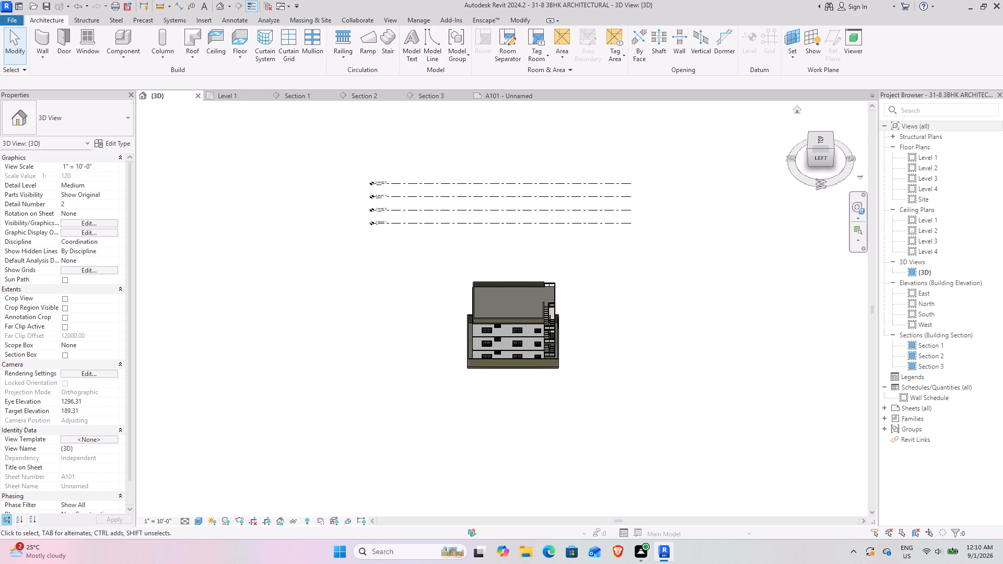
left_click(833, 146)
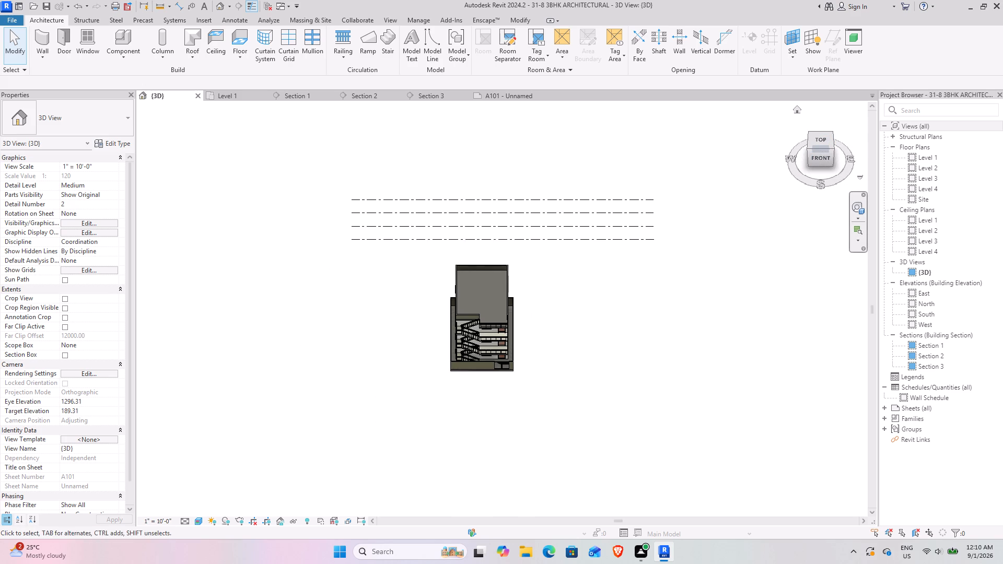
left_click(811, 148)
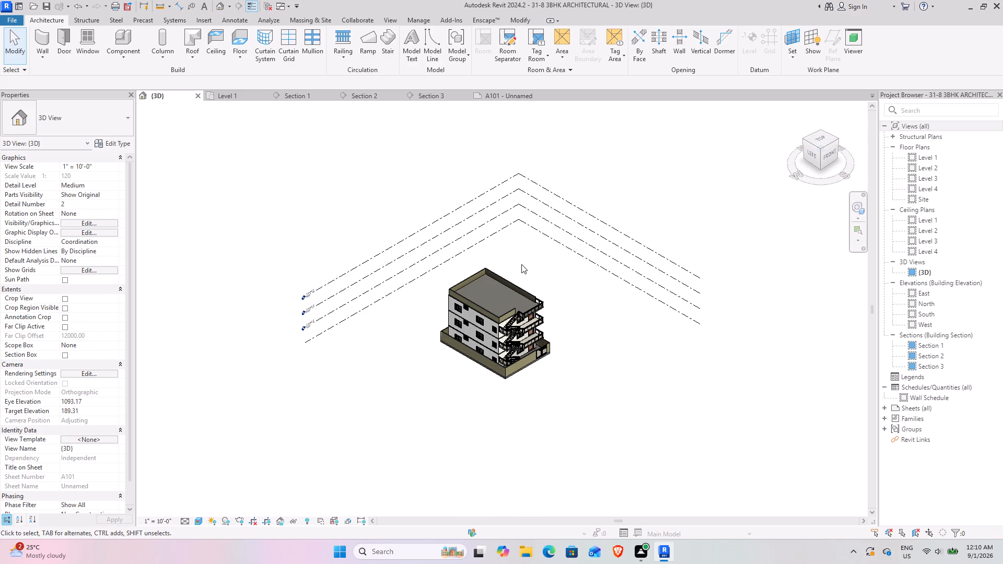
Check the properties of the Level 1 to Level 2 cast-in-place stair and view the adjoining front boundary wall and gate up close.
scroll(526, 368, "up", 9)
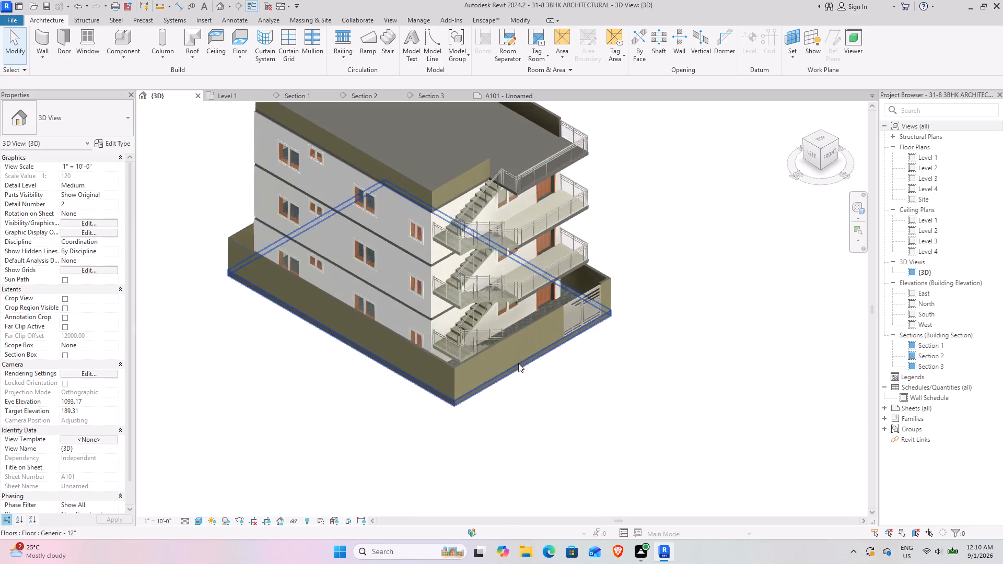
scroll(517, 362, "up", 8)
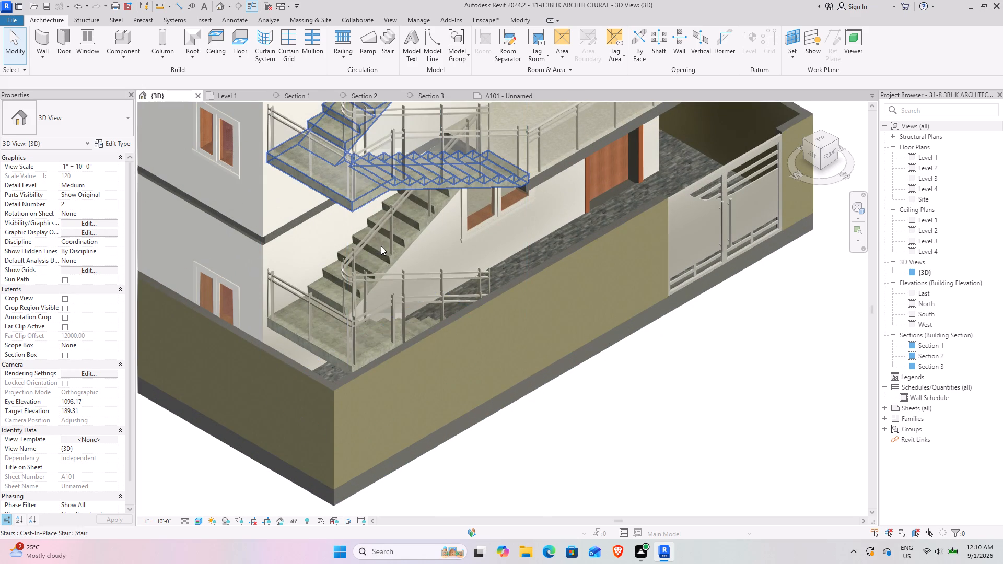
left_click(378, 261)
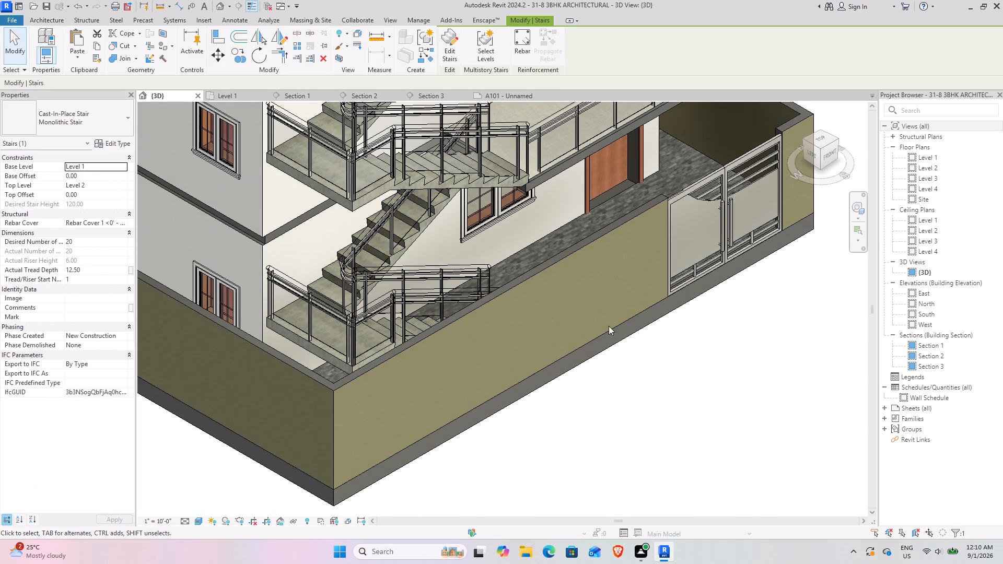
left_click(765, 395)
scroll(756, 395, "down", 2)
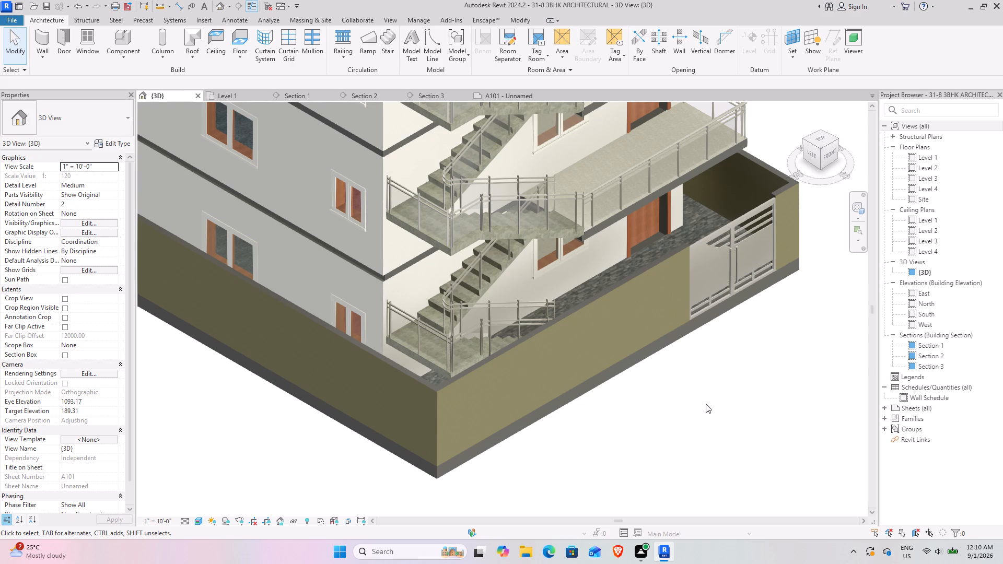
middle_click_drag(551, 461, 433, 492)
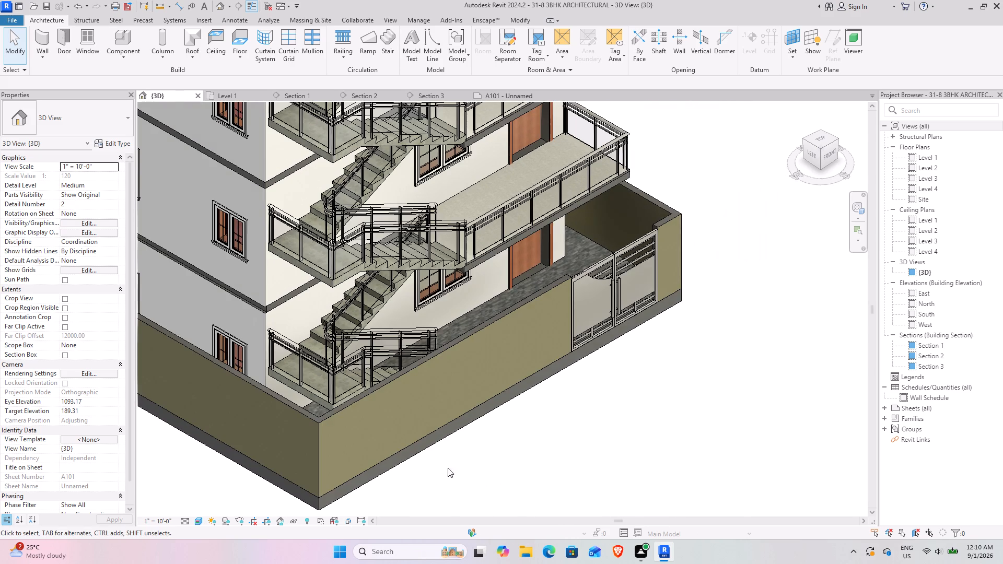
Examine the whole building from the raised front-left viewpoint, covering the external stairs, balconies and roof terrace parapet.
scroll(593, 389, "down", 3)
middle_click_drag(742, 305, 720, 358)
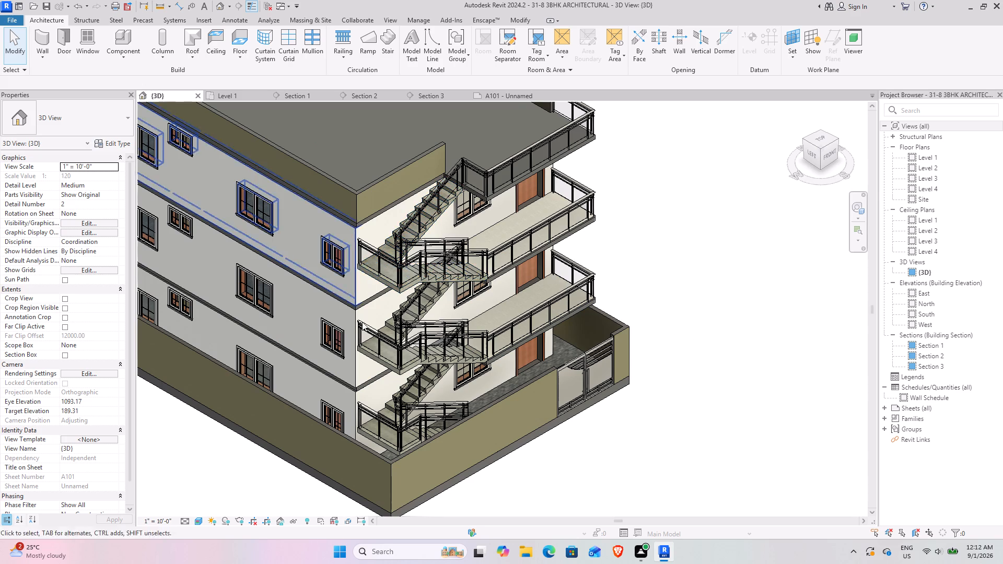
scroll(438, 262, "down", 4)
middle_click_drag(431, 265, 444, 344)
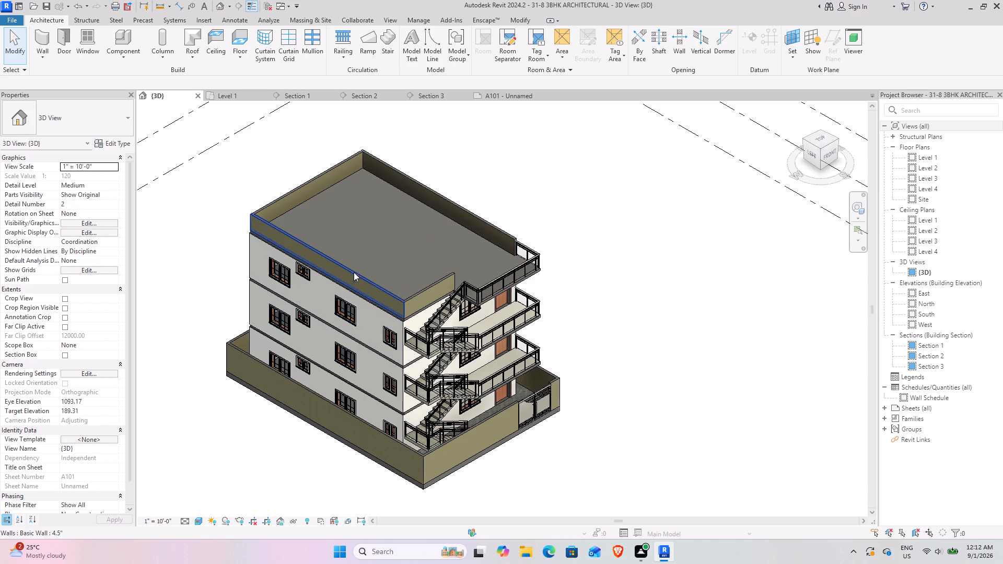
scroll(415, 193, "up", 3)
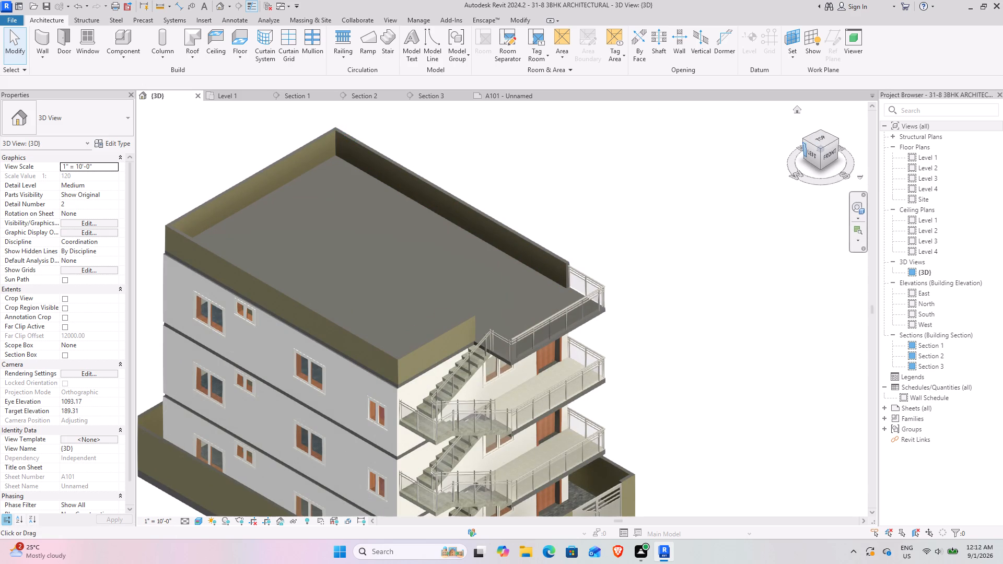
Examine the right facade and its floor slab edge up close from a horizontal viewpoint, ending on the building's slightly raised back-left corner.
left_click_drag(819, 148, 282, 112)
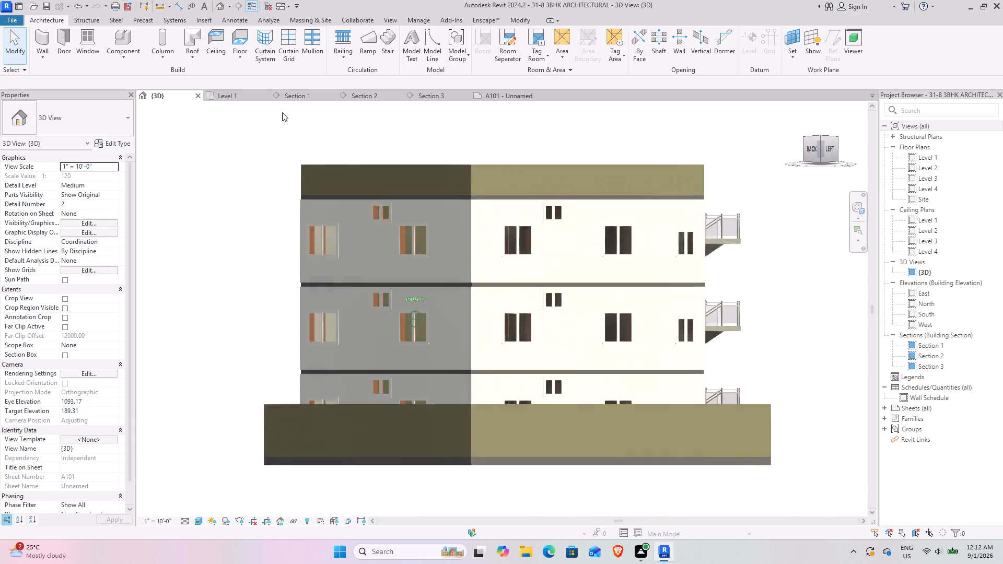
left_click_drag(282, 112, 659, 108)
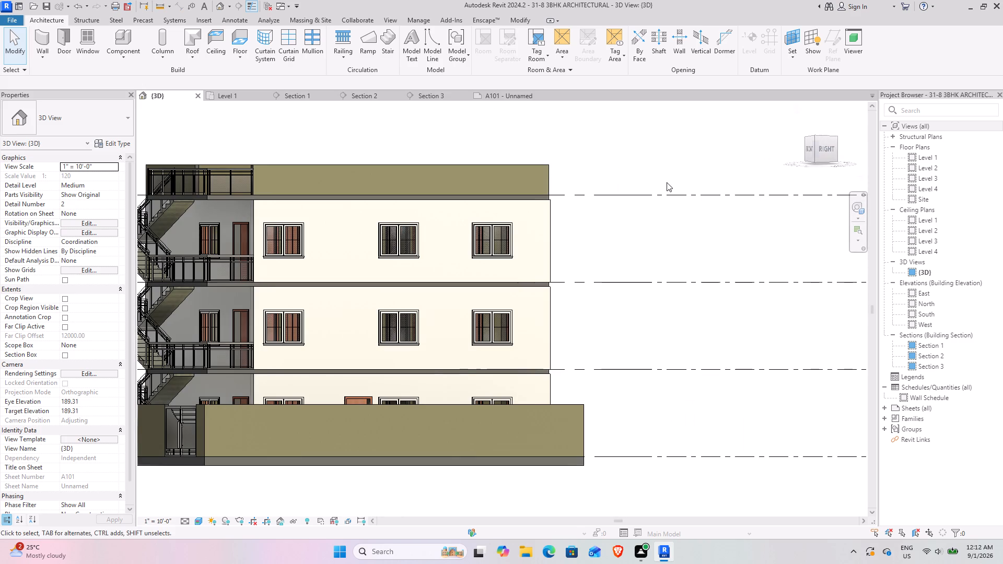
scroll(551, 290, "up", 14)
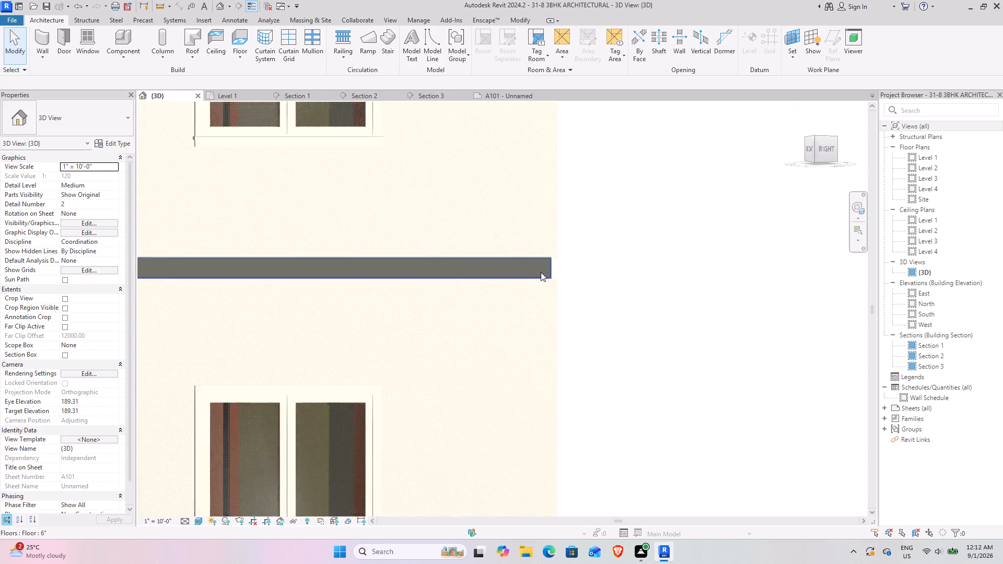
scroll(549, 254, "up", 4)
scroll(601, 301, "down", 6)
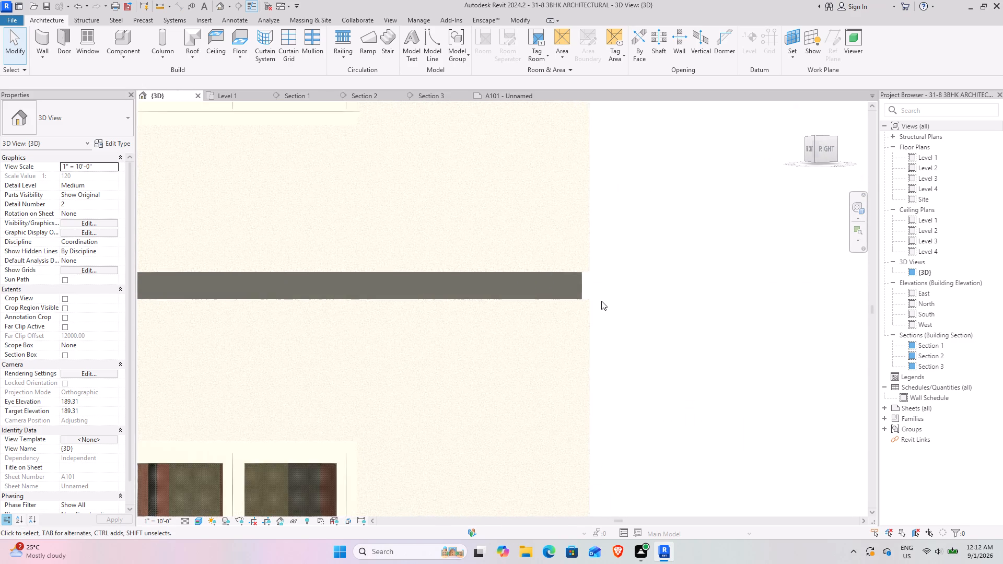
scroll(601, 301, "down", 10)
left_click_drag(815, 150, 774, 148)
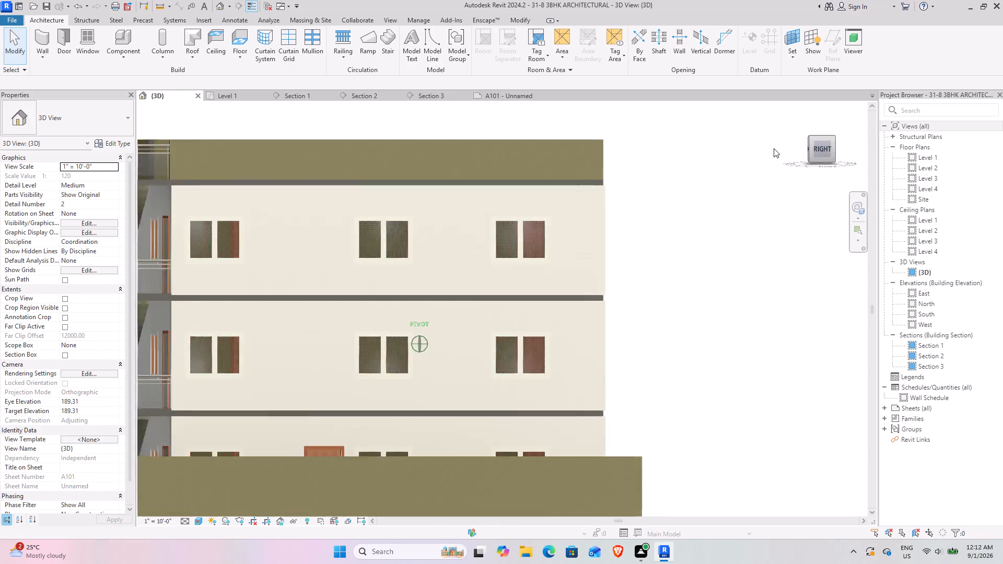
left_click_drag(774, 148, 481, 184)
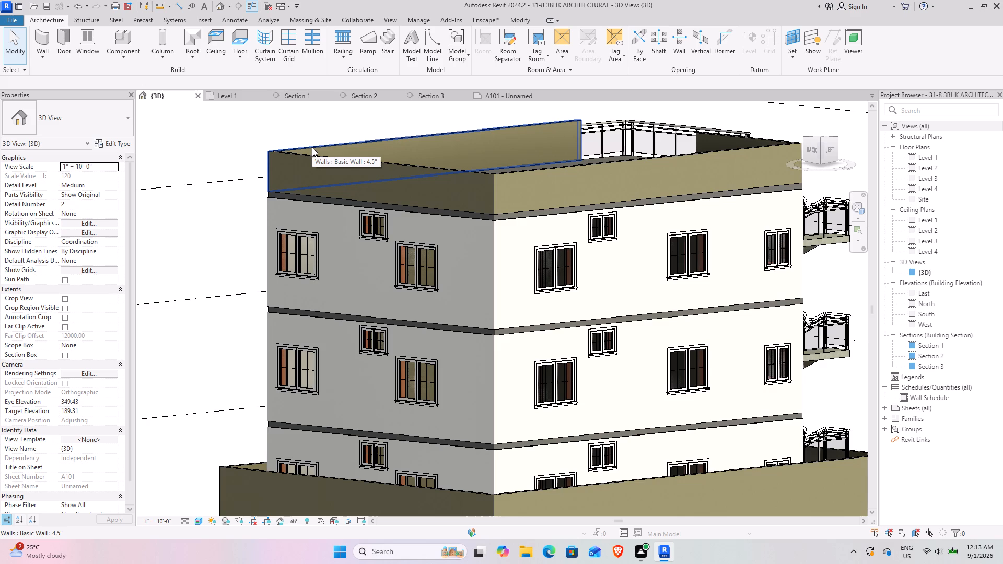
scroll(406, 265, "down", 2)
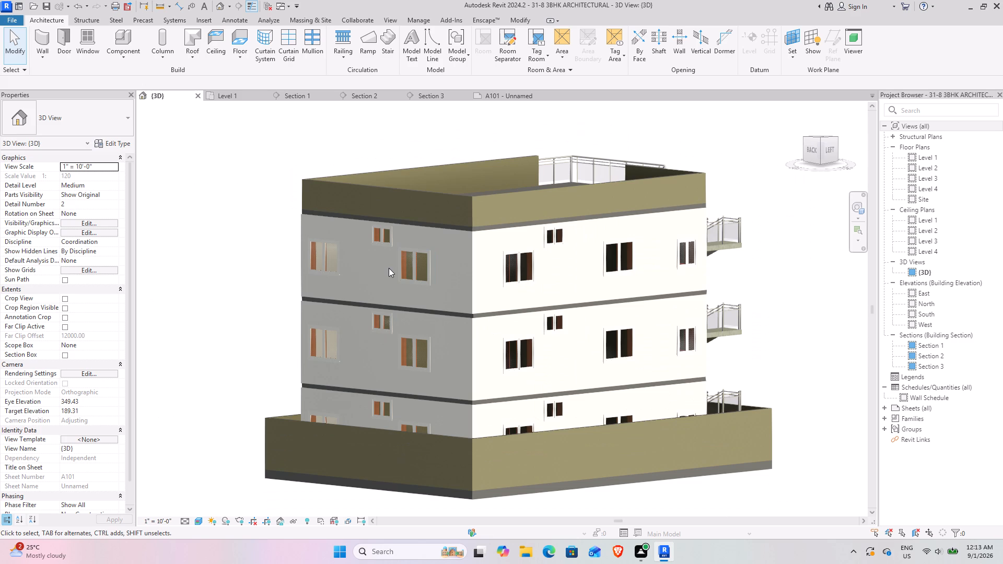
middle_click_drag(320, 279, 256, 277)
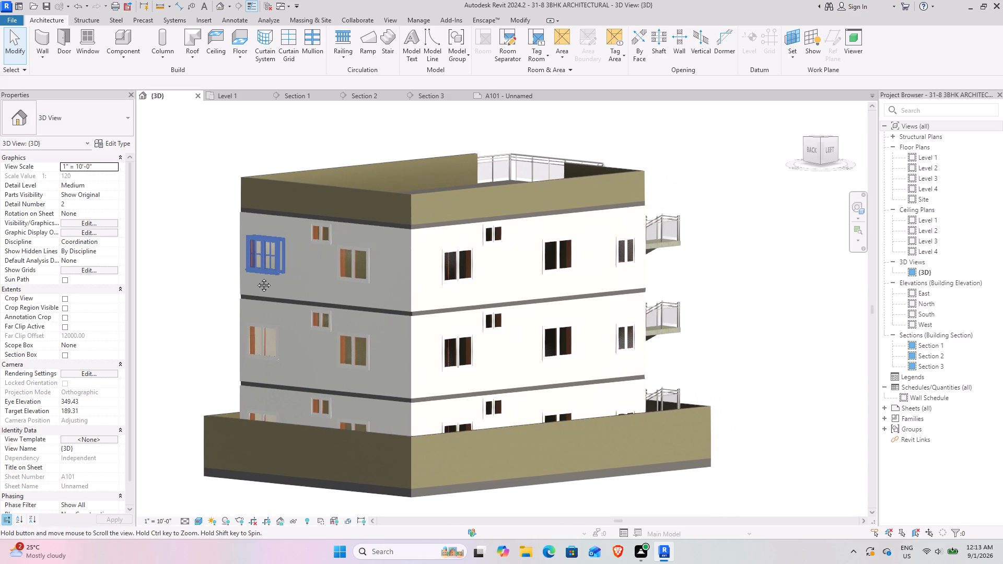
middle_click_drag(256, 277, 241, 277)
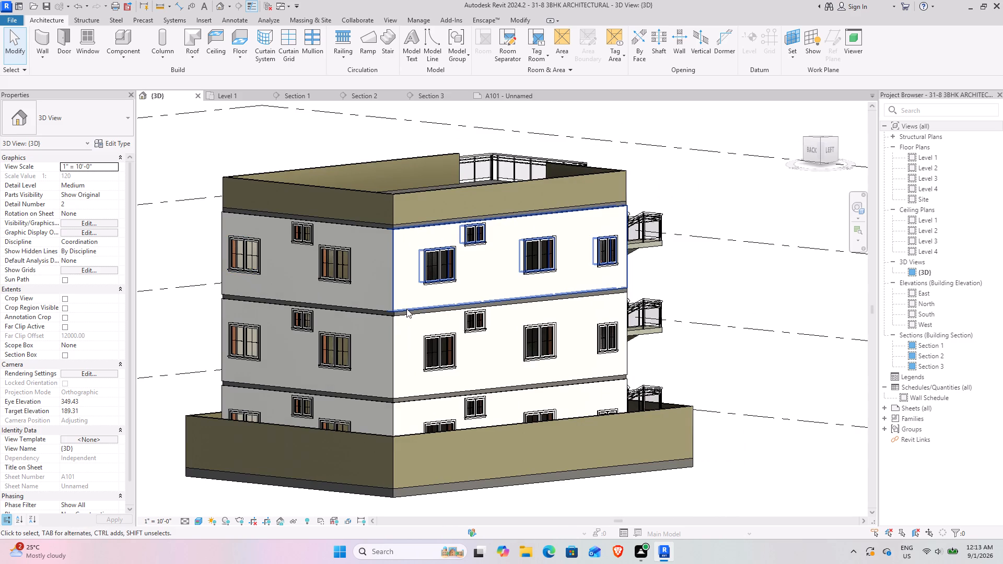
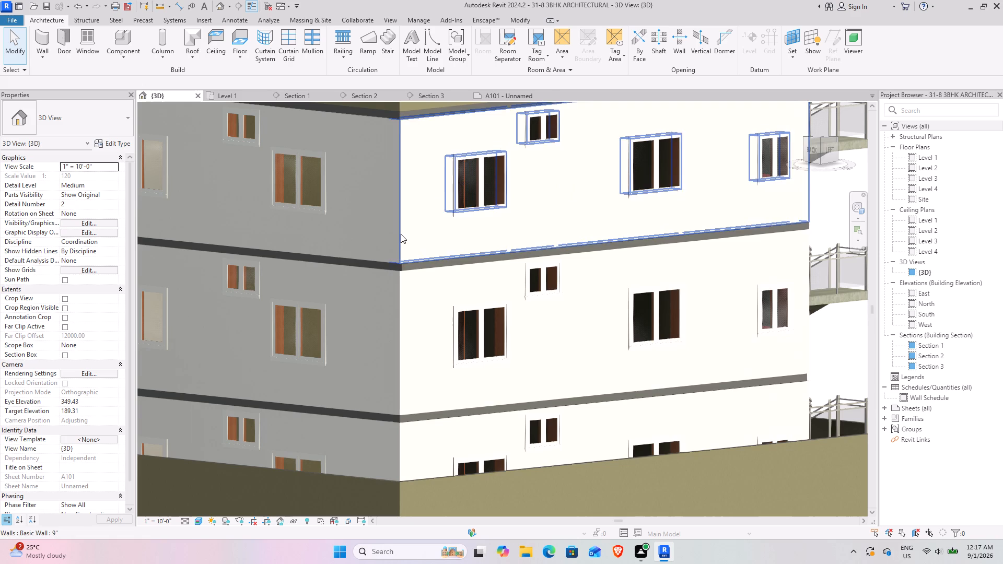
Examine the building's back-left corner, covering both facades, their windows, the floor slab edges, roof parapet and boundary wall, ending on the whole building.
scroll(401, 234, "down", 2)
middle_click_drag(401, 236, 413, 266)
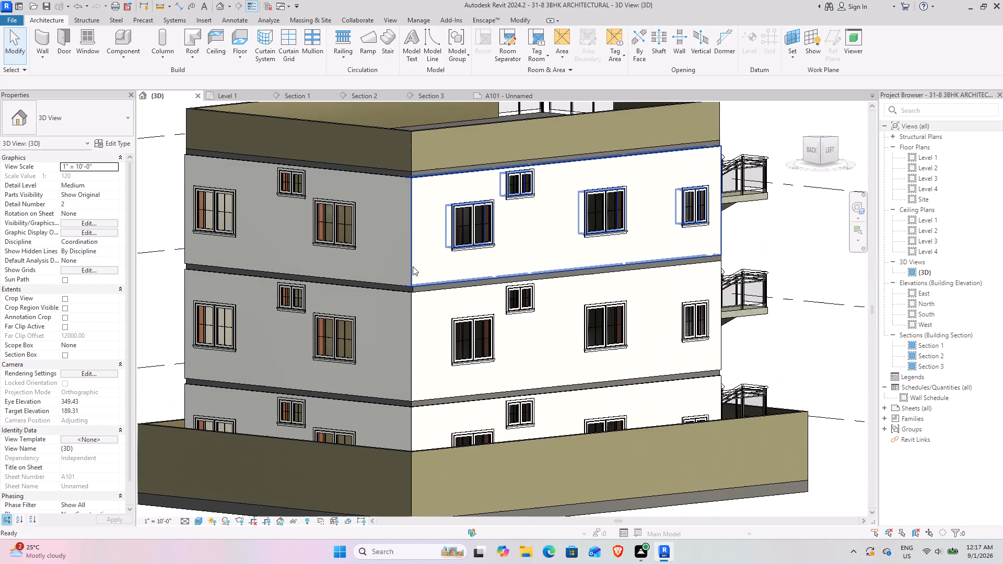
middle_click_drag(412, 267, 383, 226)
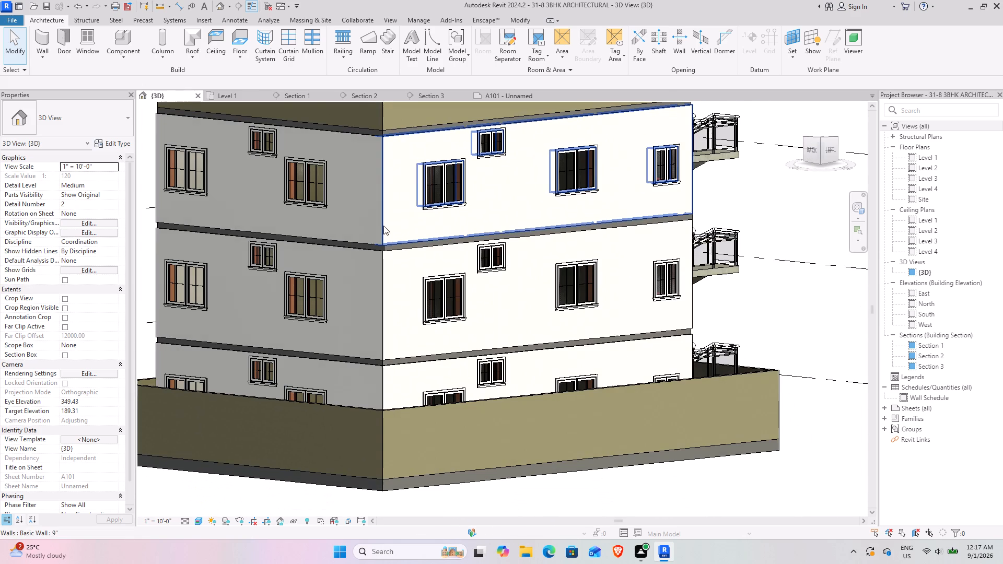
scroll(383, 226, "down", 2)
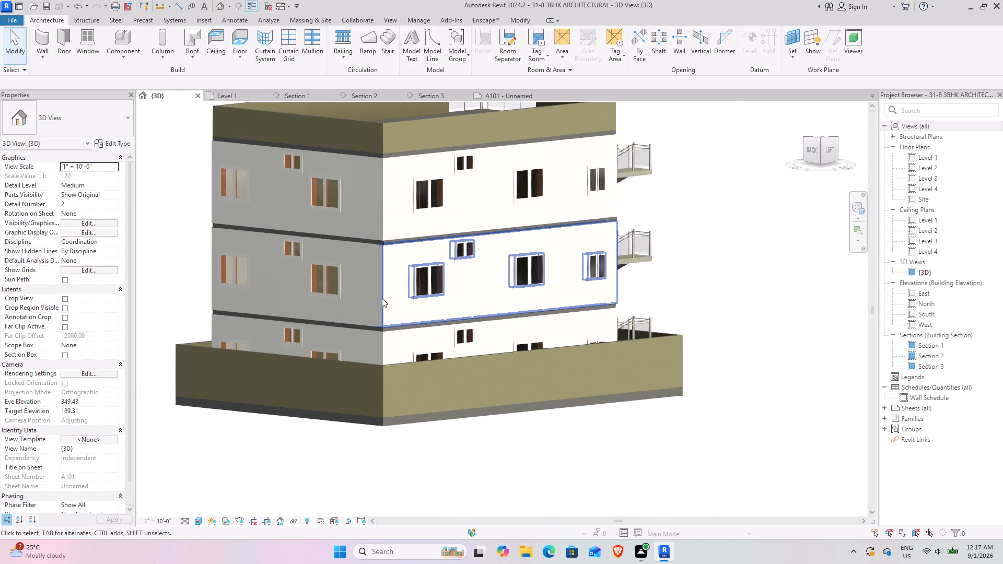
middle_click_drag(407, 284, 425, 331)
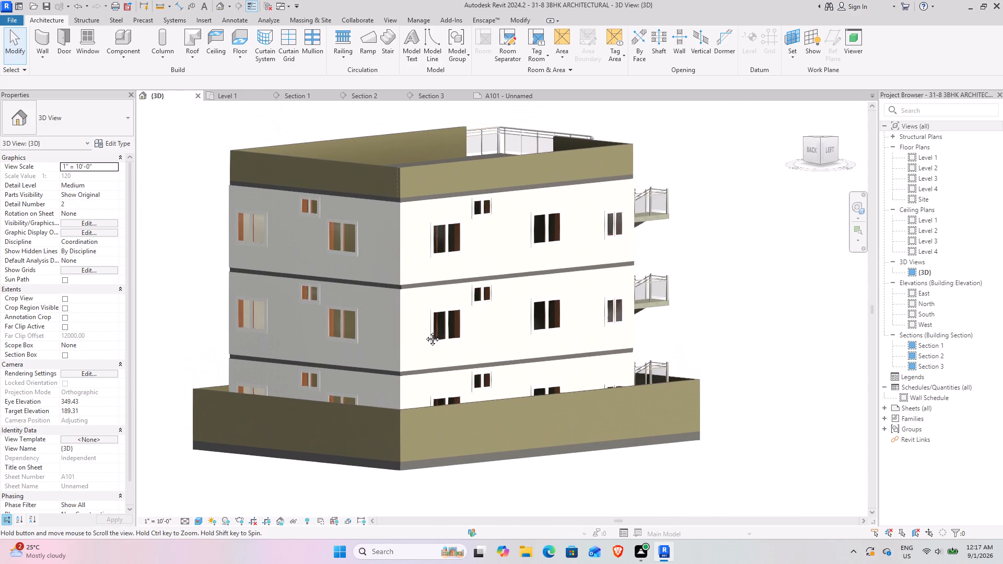
middle_click_drag(425, 331, 420, 333)
scroll(420, 333, "up", 1)
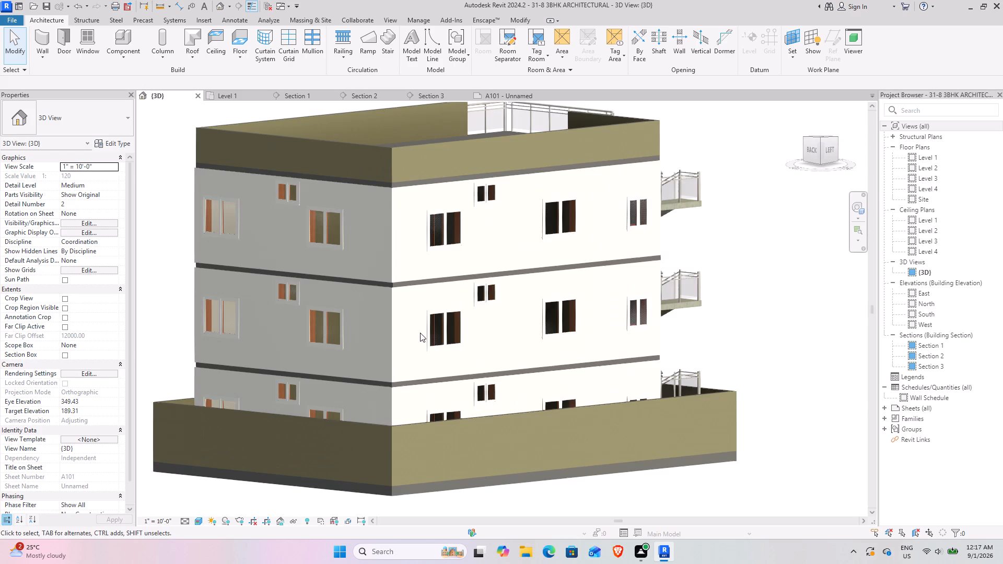
middle_click(420, 333)
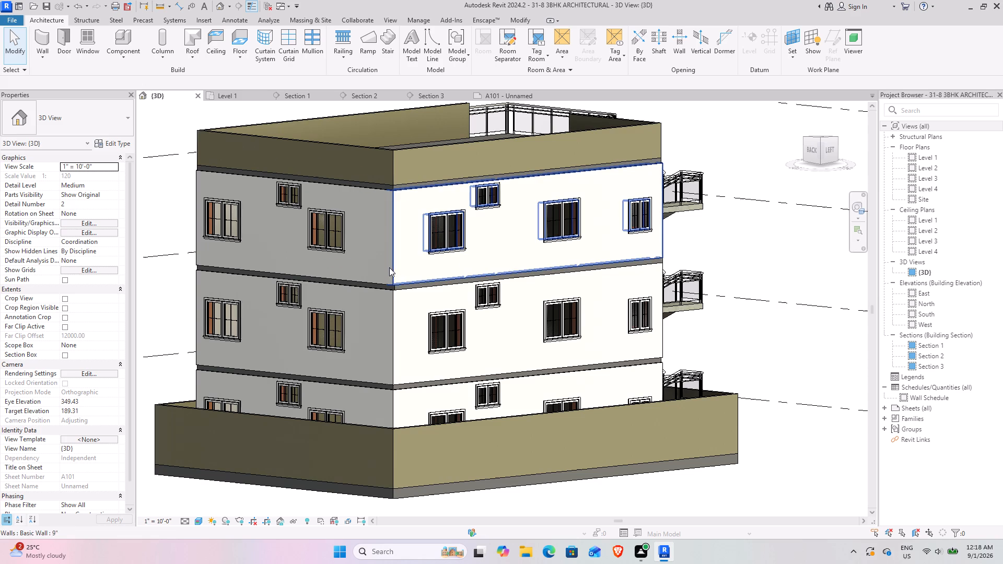
scroll(368, 271, "down", 3)
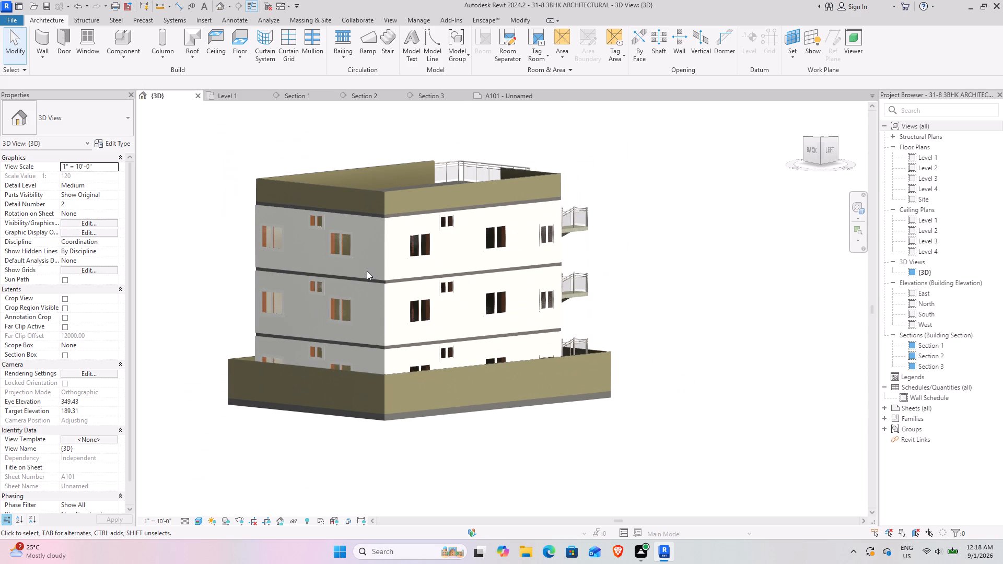
scroll(367, 271, "down", 1)
middle_click_drag(367, 271, 470, 264)
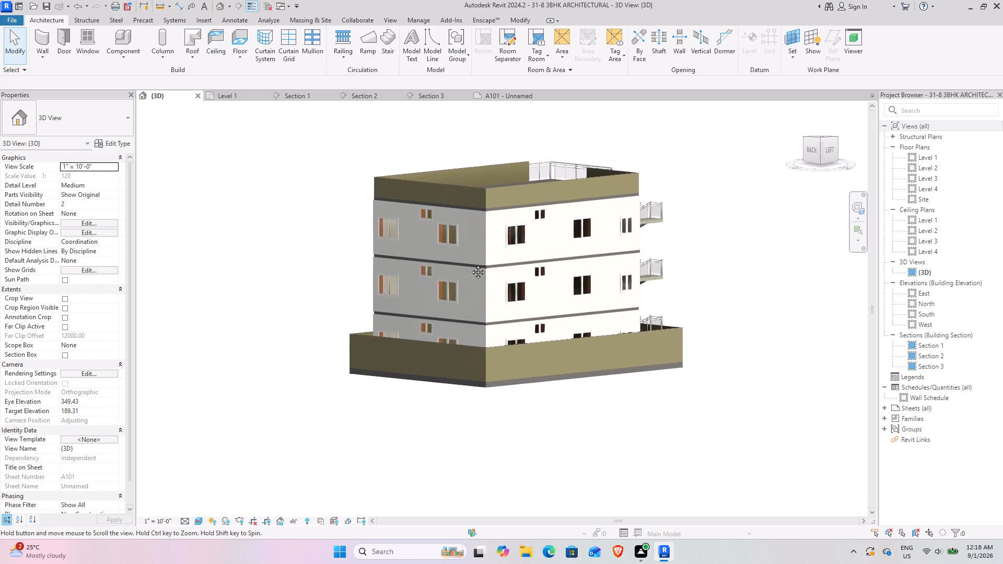
middle_click_drag(470, 264, 459, 296)
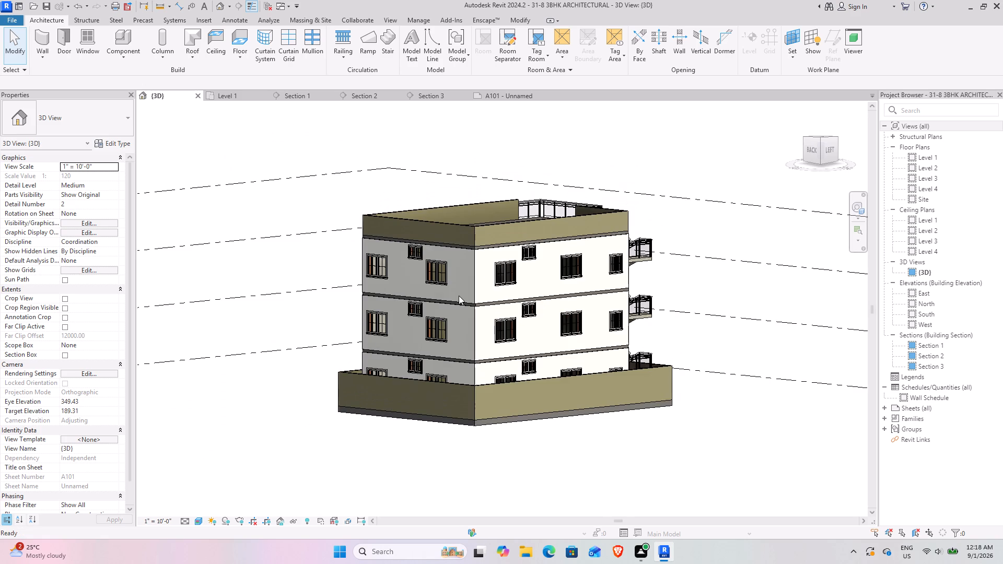
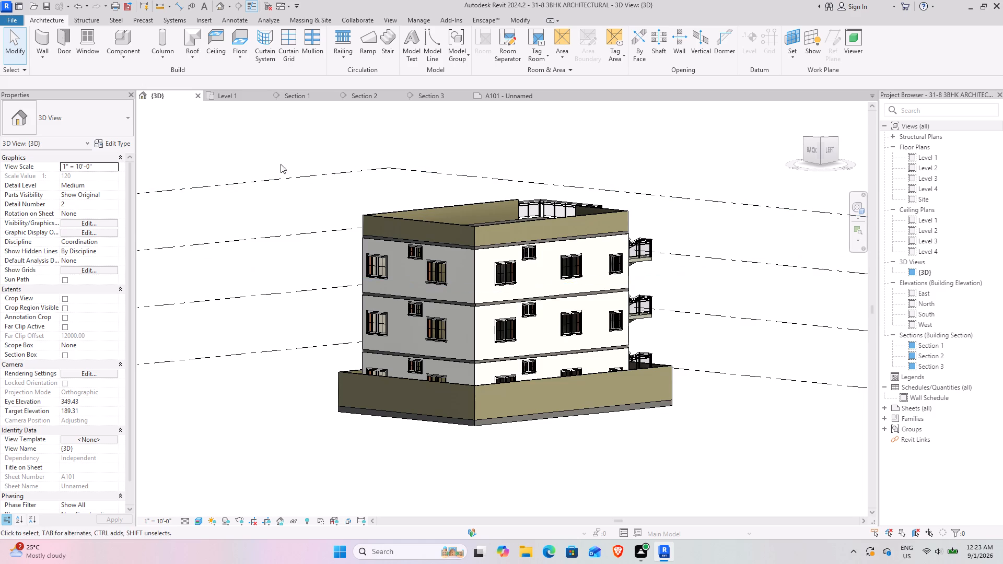
Inspect the building's level planes in the 3D view one at a time, covering Level 1 through Level 4.
left_click(402, 172)
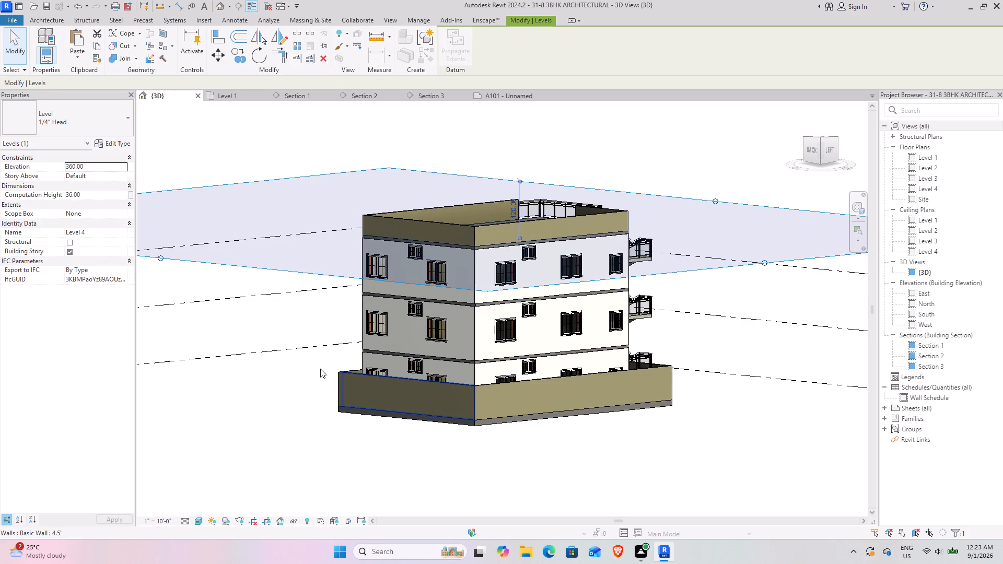
left_click(283, 352)
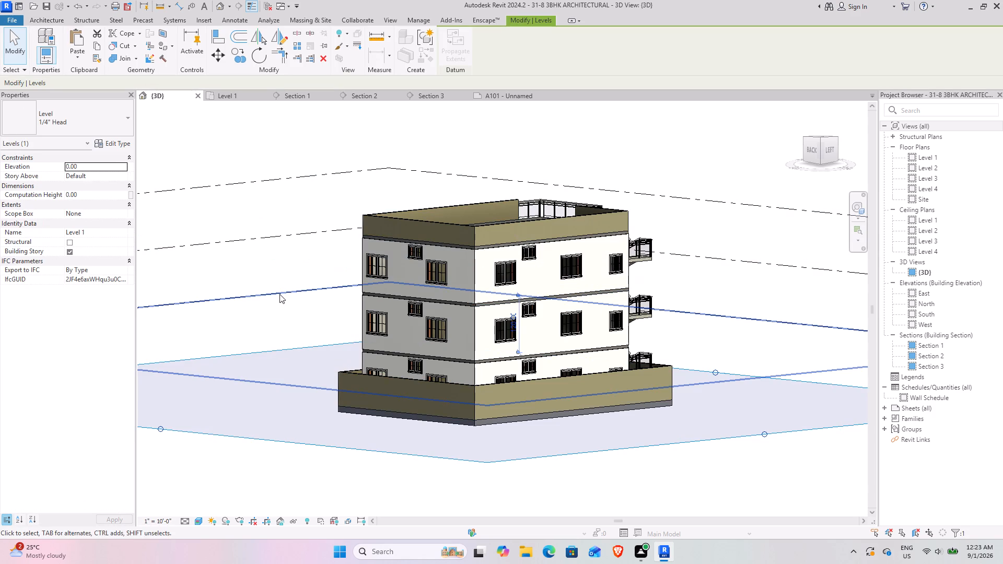
left_click(279, 294)
left_click(284, 237)
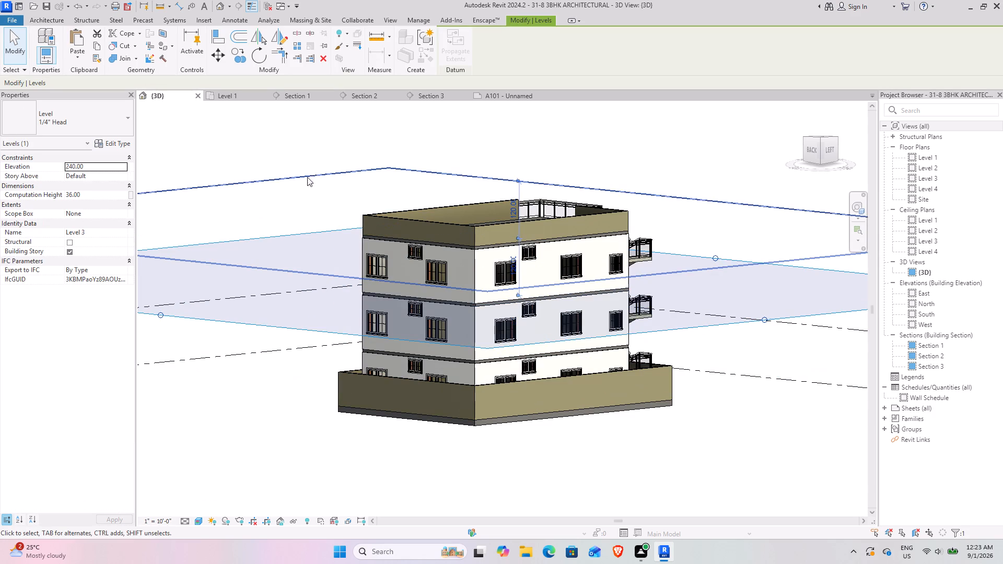
left_click(310, 171)
left_click(311, 148)
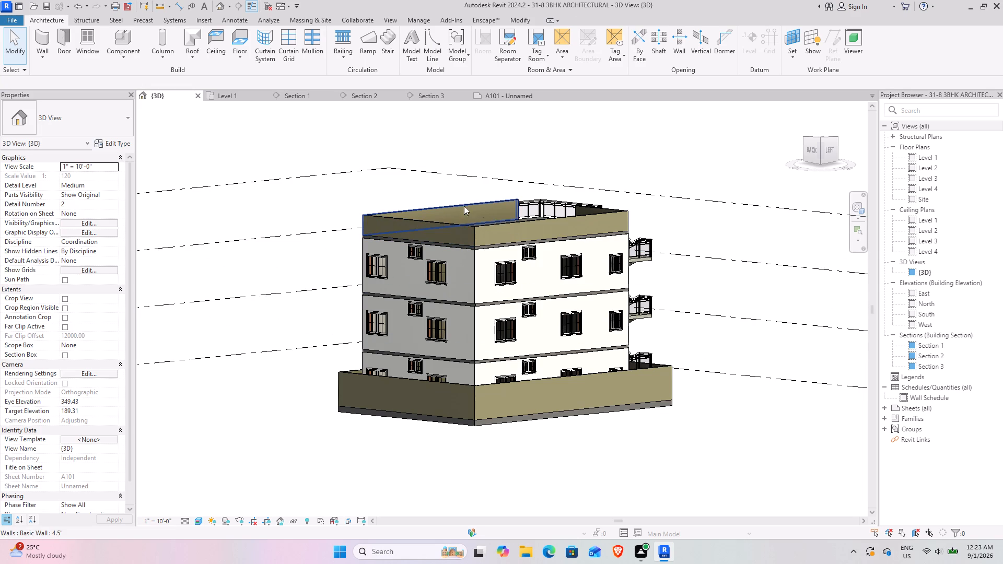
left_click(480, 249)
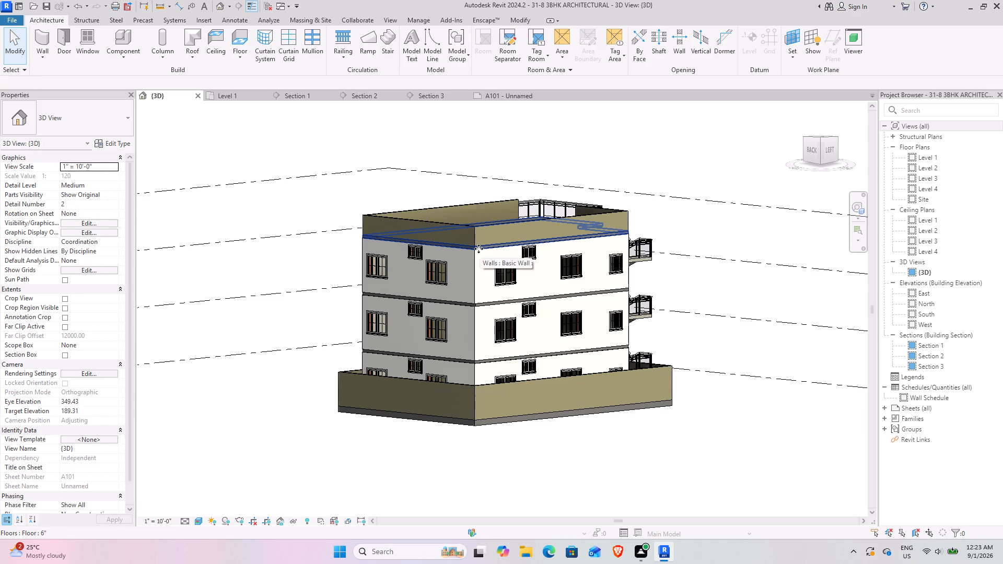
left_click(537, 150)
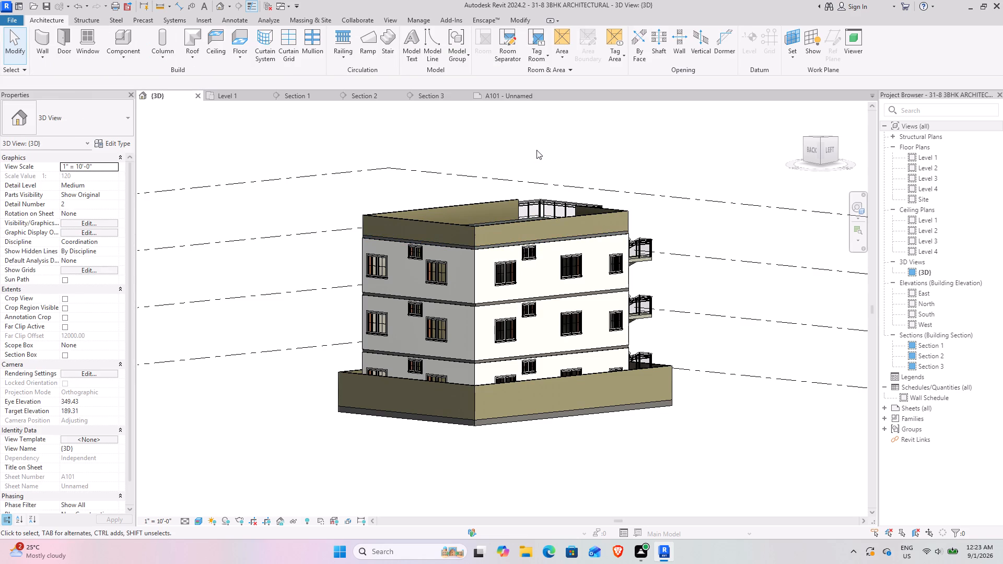
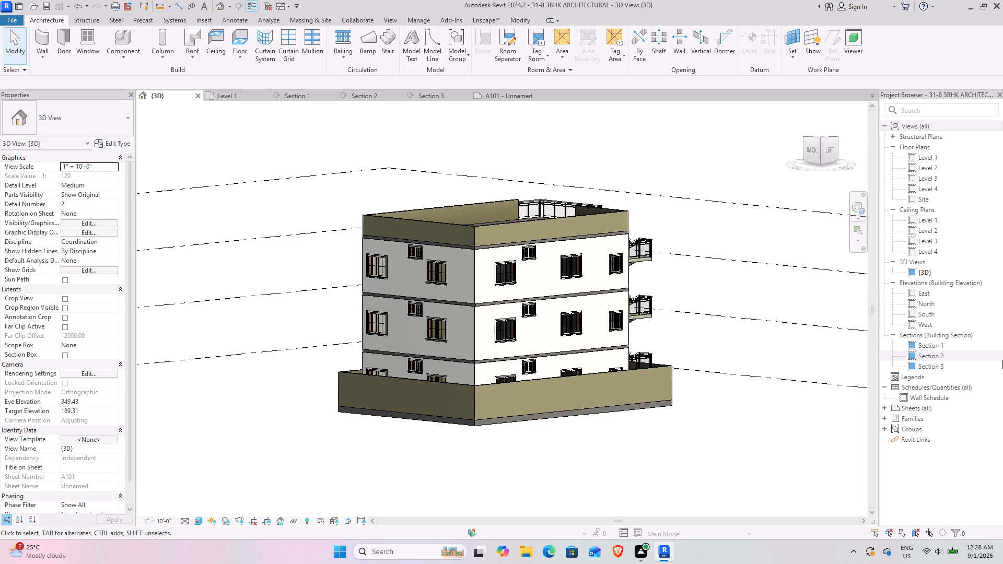
Inspect the Level 4, Level 2 and Level 3 planes against the building in the 3D view.
left_click(697, 202)
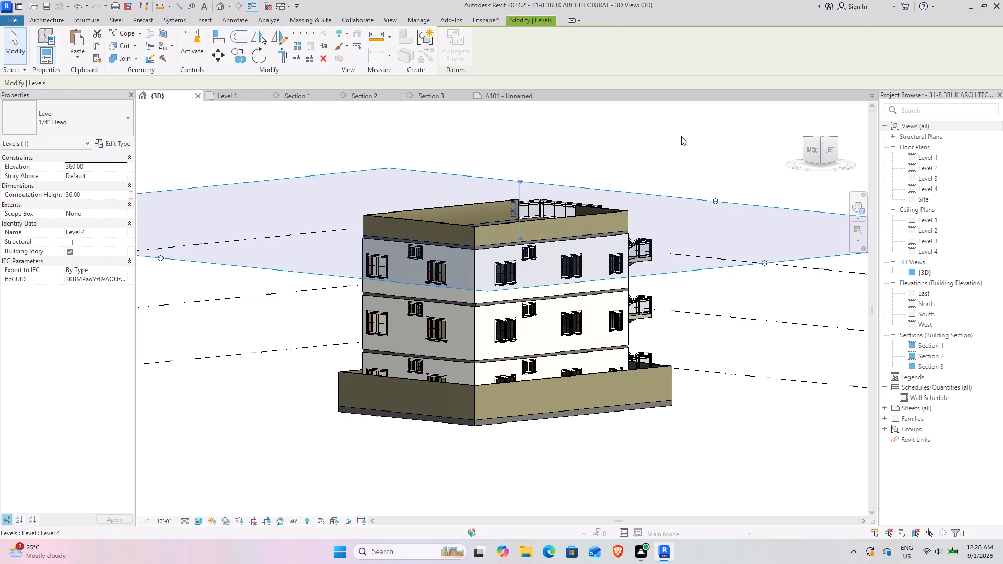
left_click(681, 136)
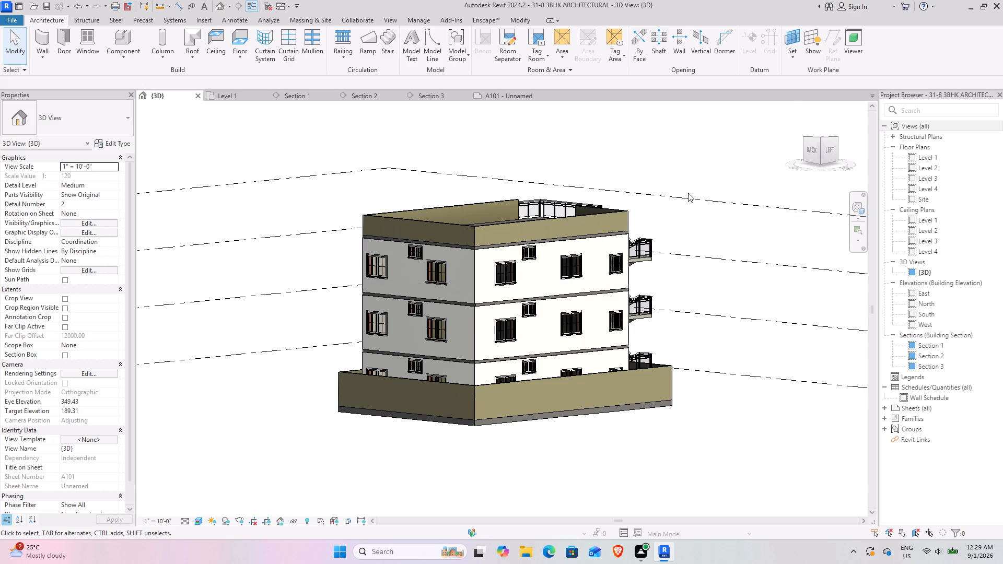
left_click(697, 203)
left_click(681, 150)
scroll(690, 167, "down", 1)
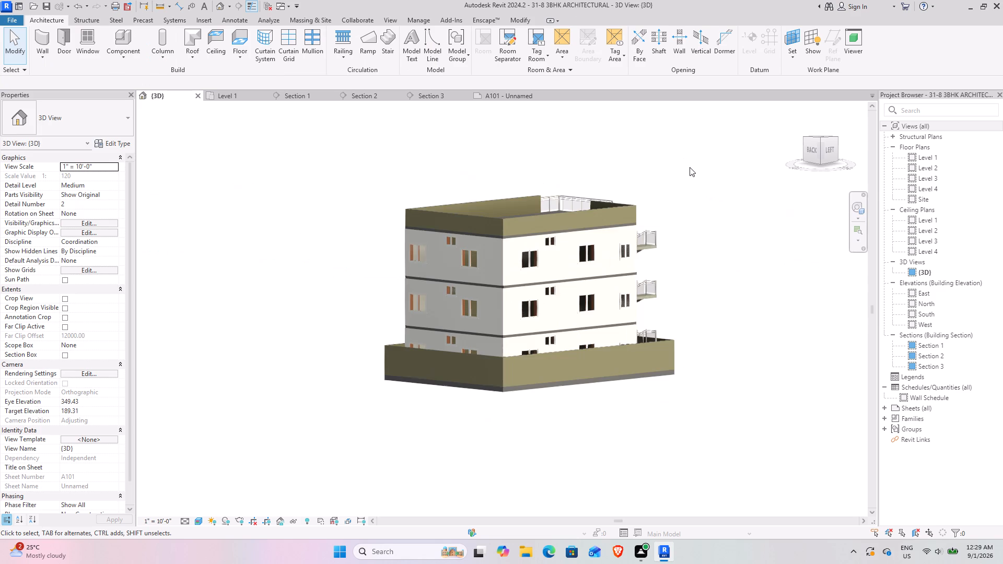
scroll(690, 167, "up", 2)
scroll(690, 167, "down", 1)
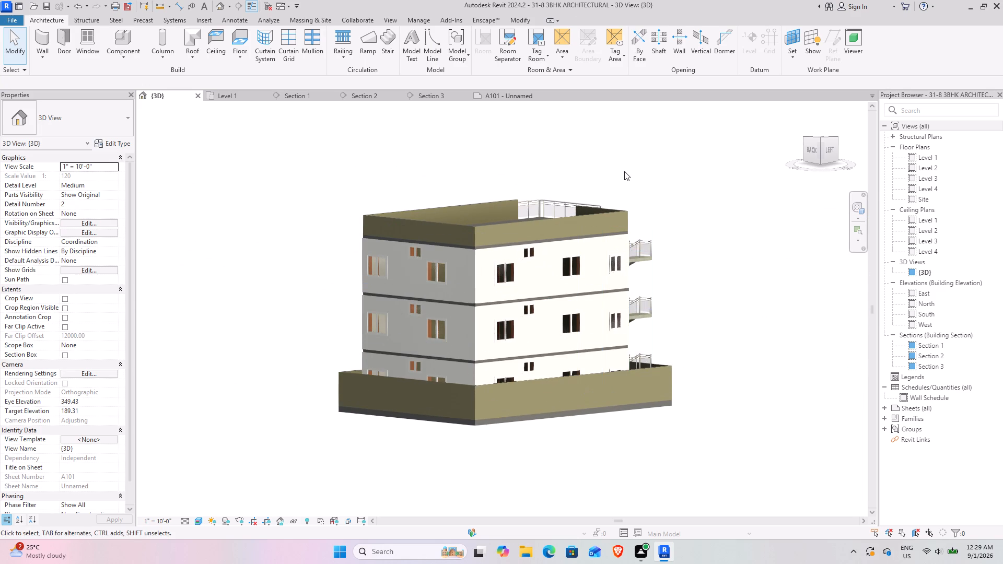
left_click(652, 200)
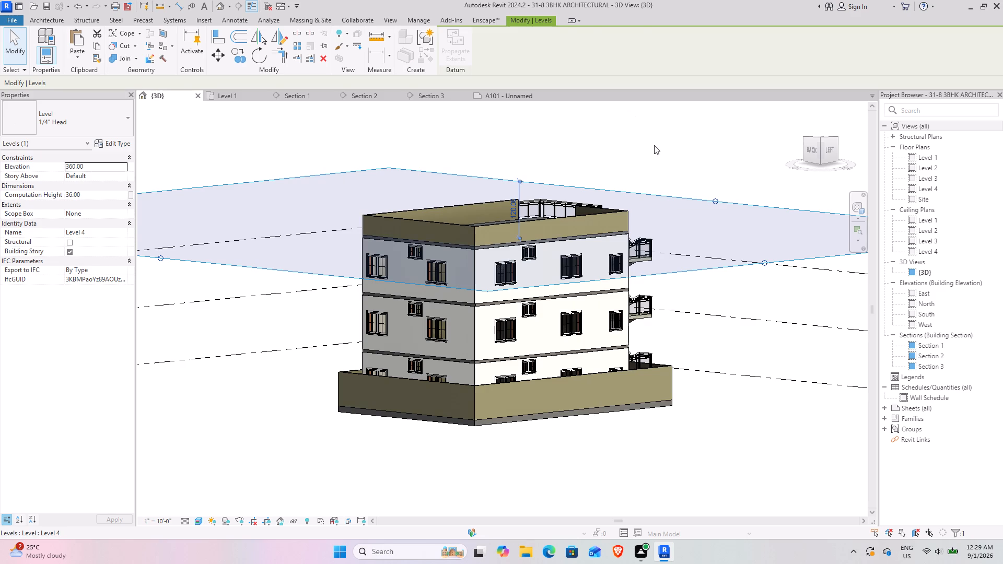
left_click(669, 182)
left_click(677, 198)
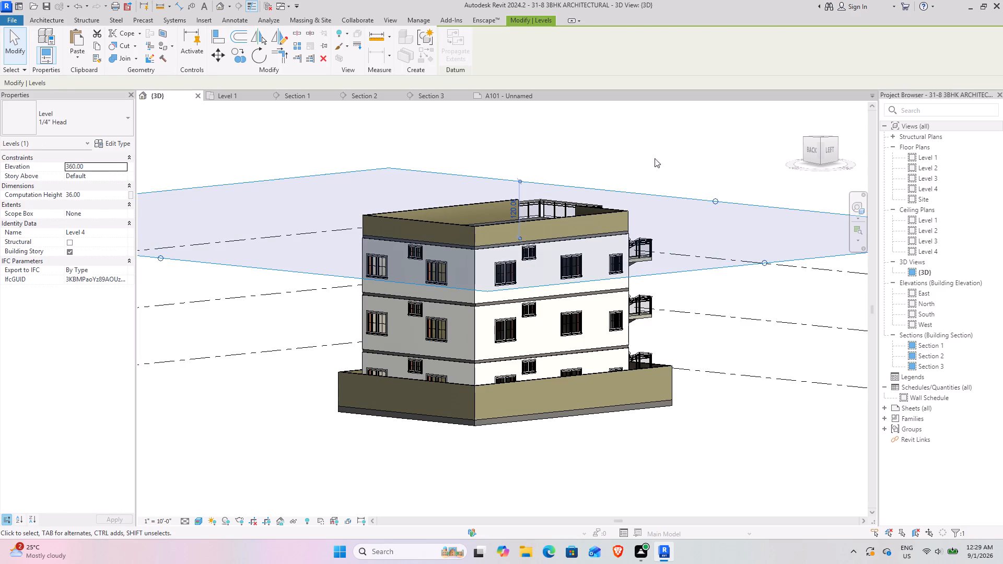
left_click(652, 150)
left_click(697, 199)
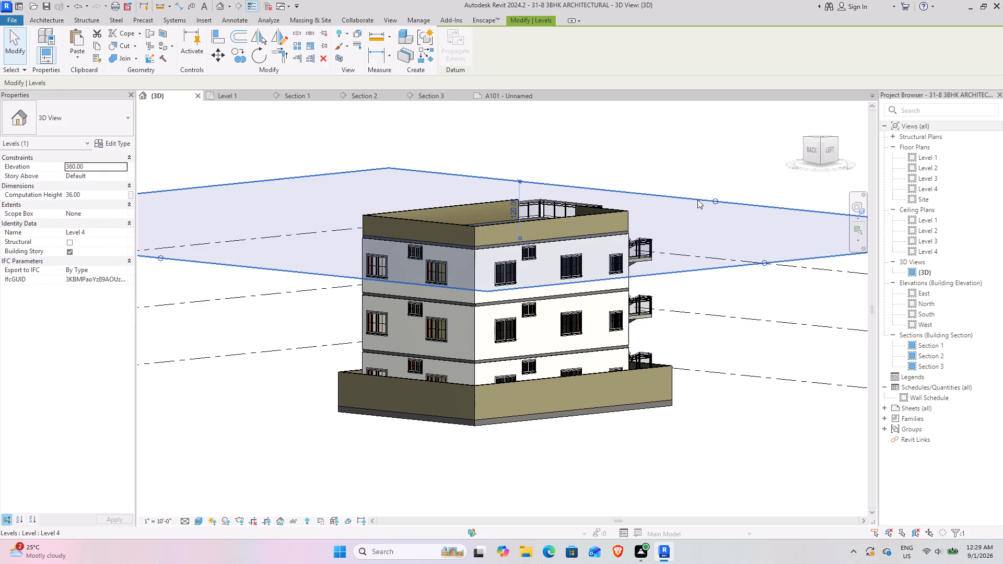
left_click(774, 326)
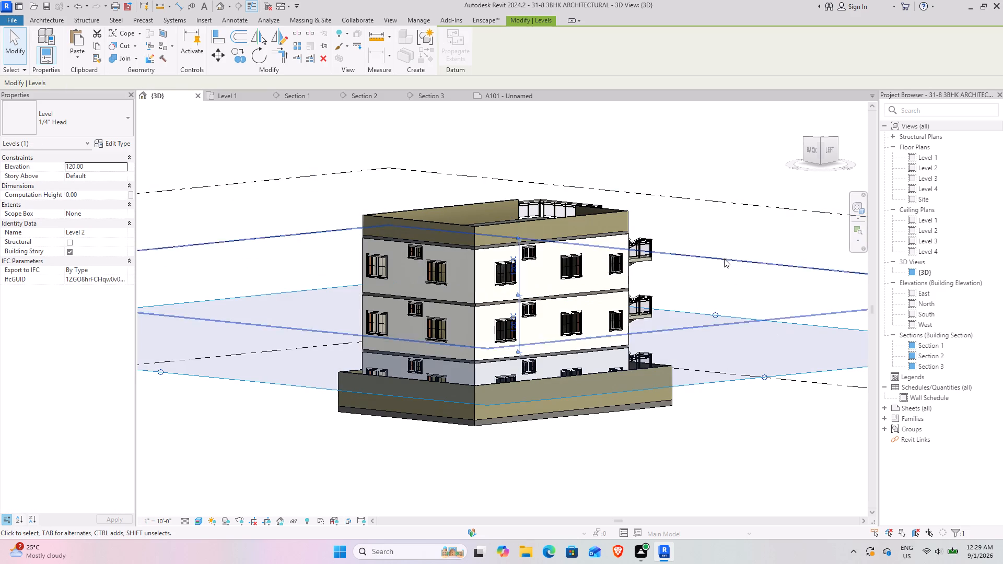
left_click(738, 261)
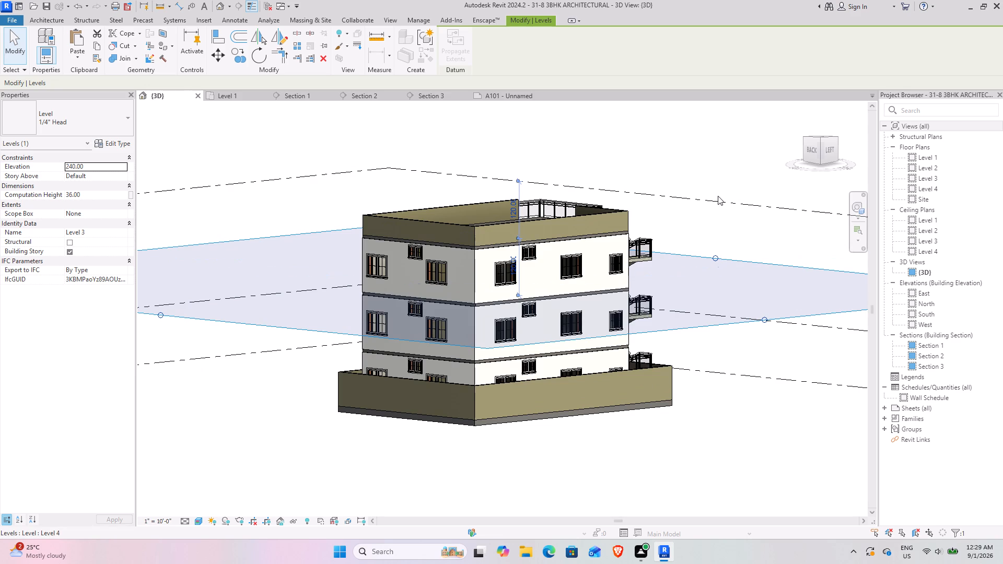
left_click(727, 207)
left_click(677, 164)
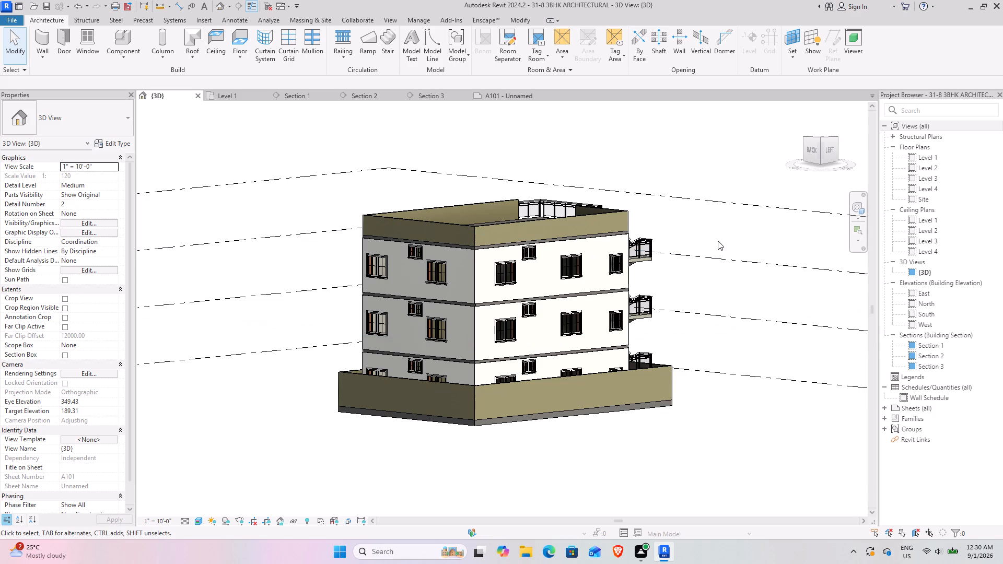
left_click(758, 208)
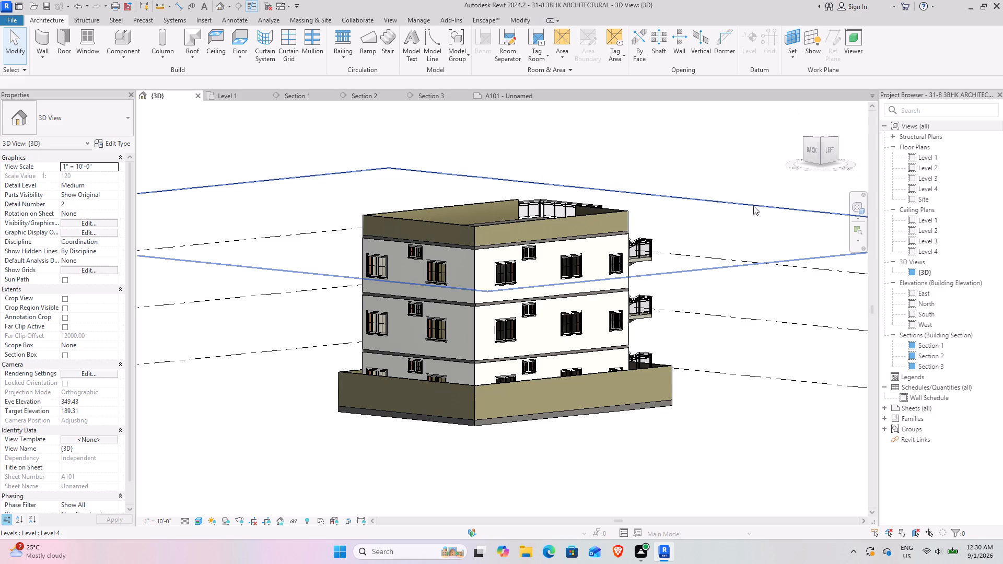
left_click(702, 153)
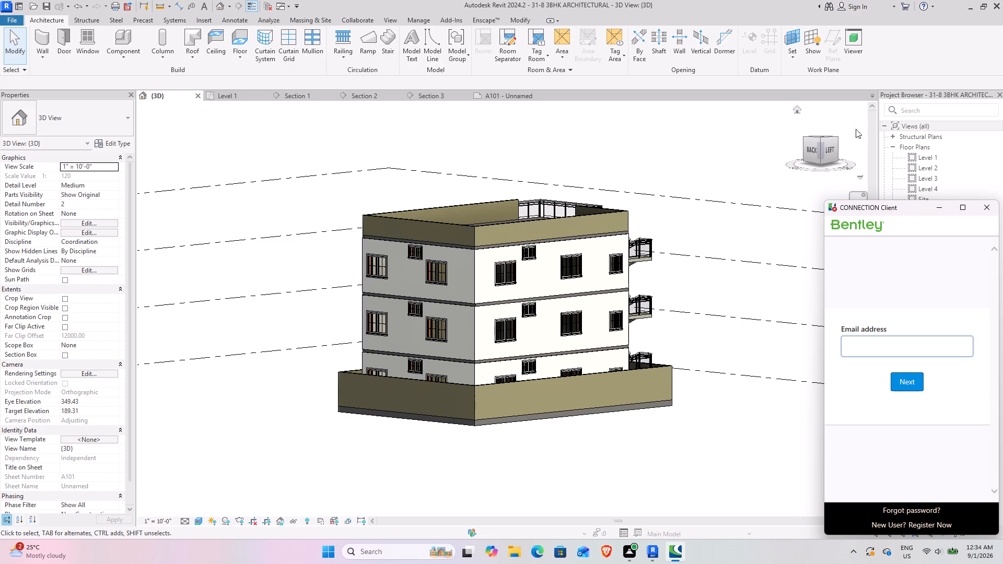
Dismiss the Bentley CONNECTION Client sign-in window and return to the Revit model.
left_click(994, 213)
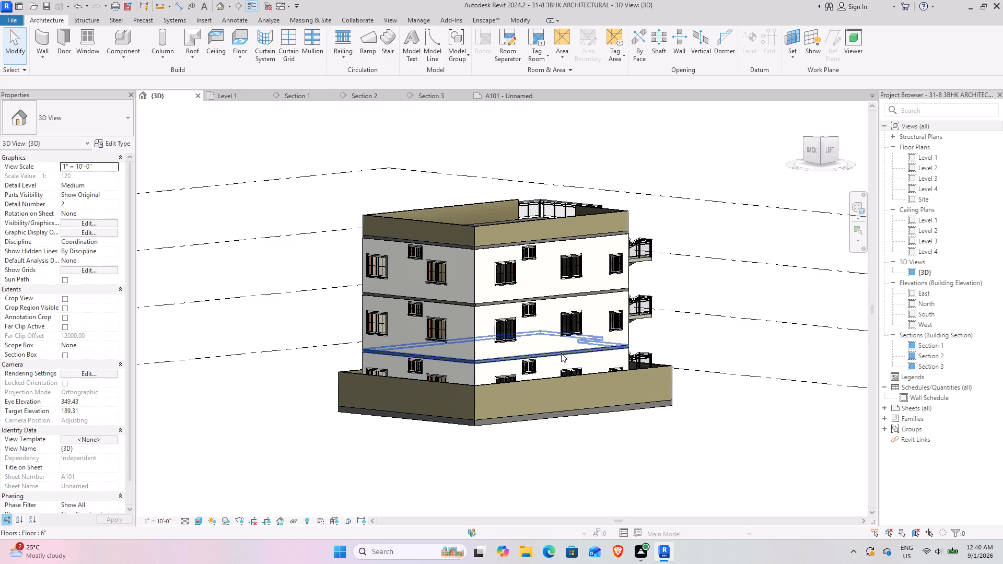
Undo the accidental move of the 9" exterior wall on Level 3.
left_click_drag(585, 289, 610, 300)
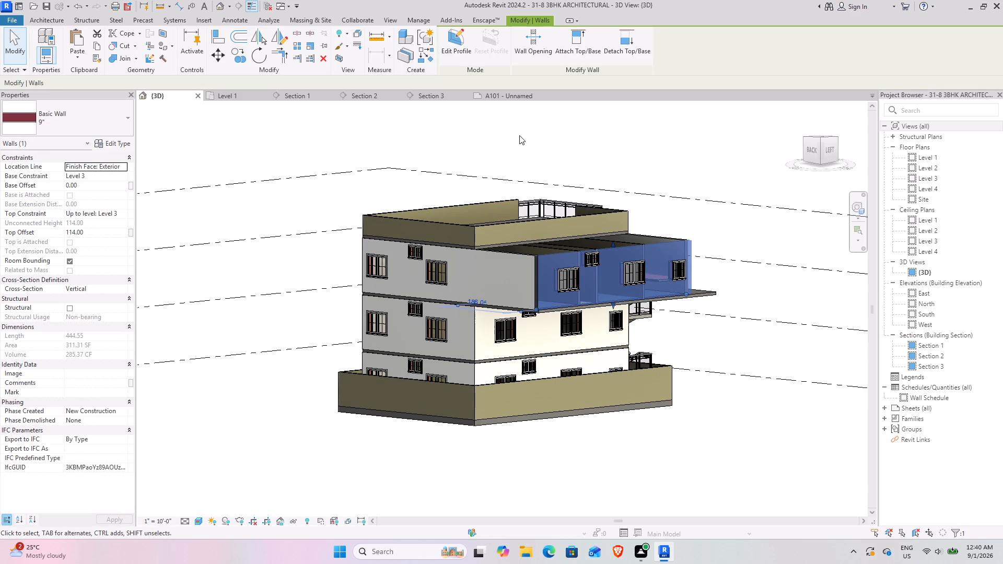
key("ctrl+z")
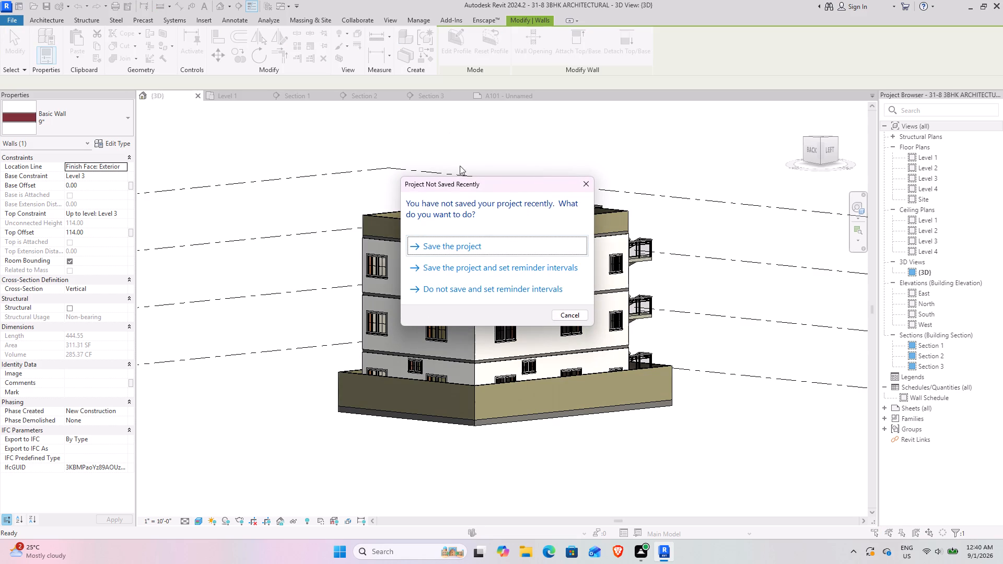
Save the project from the save reminder and clear the wall selection.
left_click(479, 249)
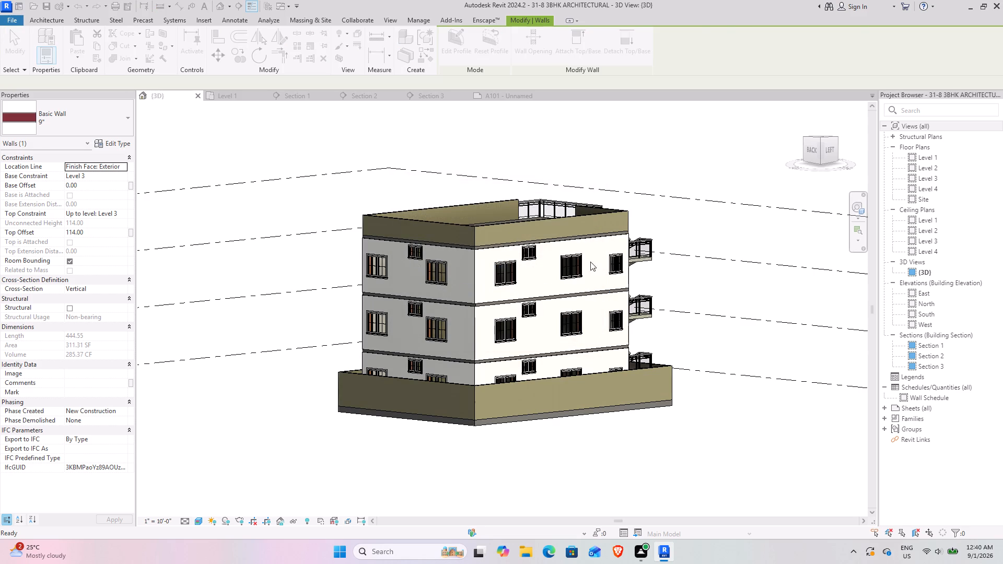
left_click(688, 436)
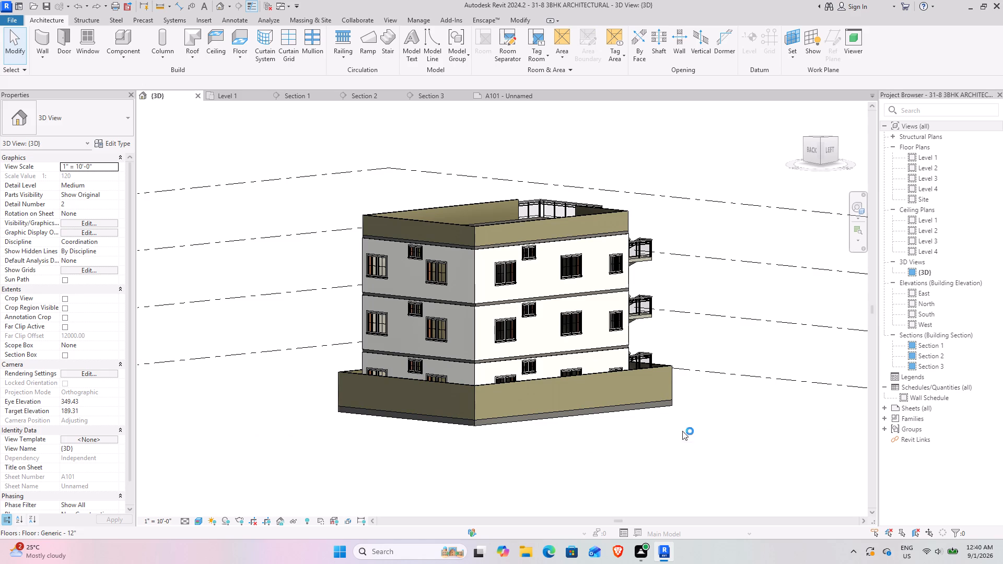